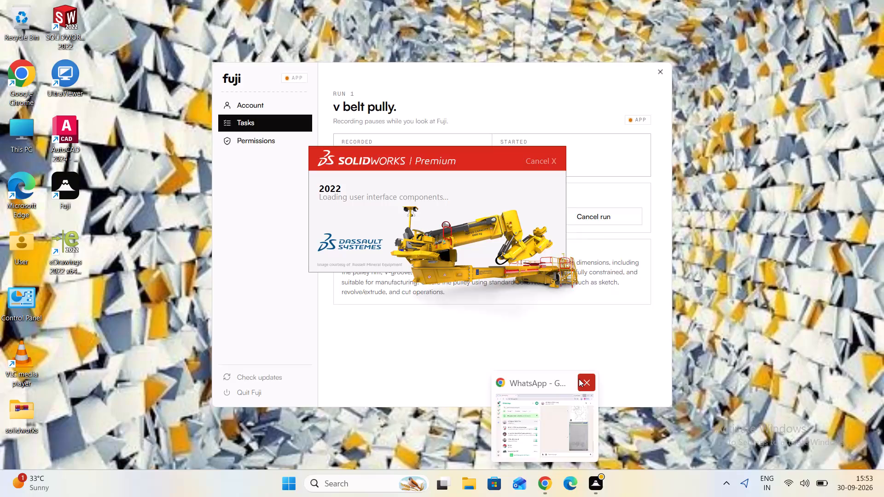
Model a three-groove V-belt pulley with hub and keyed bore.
Close the open WhatsApp browser window.
left_click(586, 381)
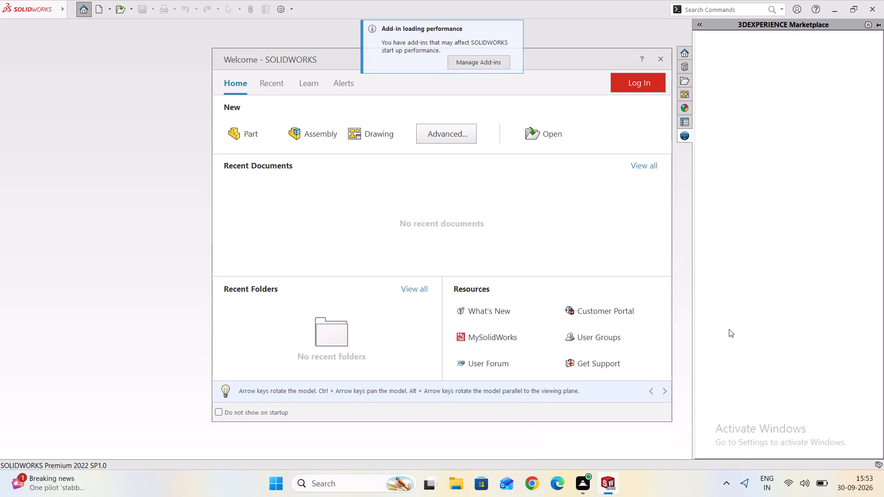
Dismiss the welcome window and create a new part document.
left_click(662, 64)
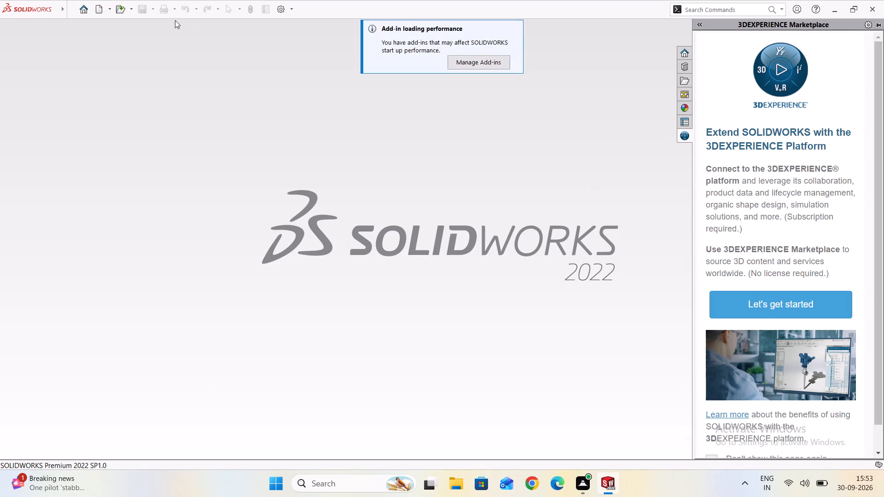
left_click(101, 12)
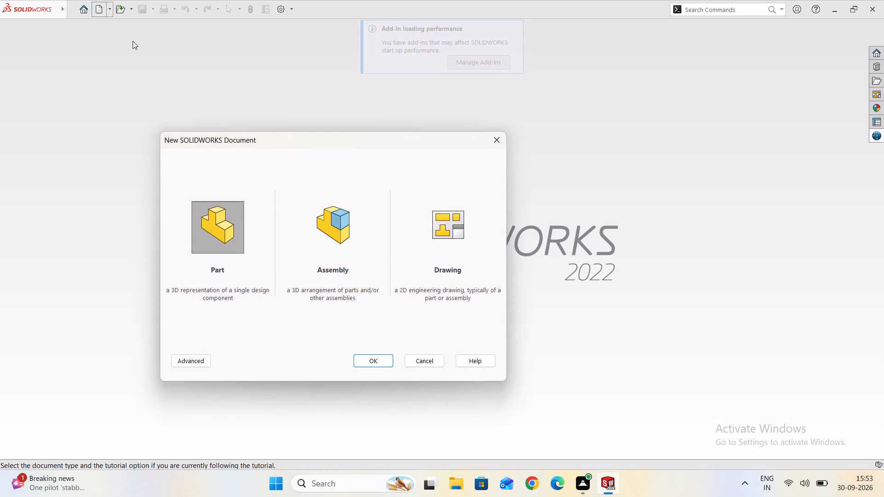
left_click(369, 360)
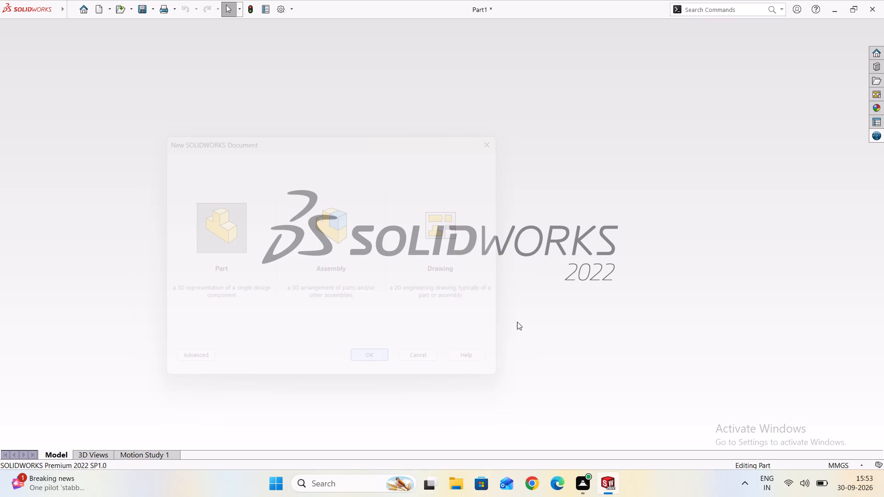
scroll(434, 260, "down", 1)
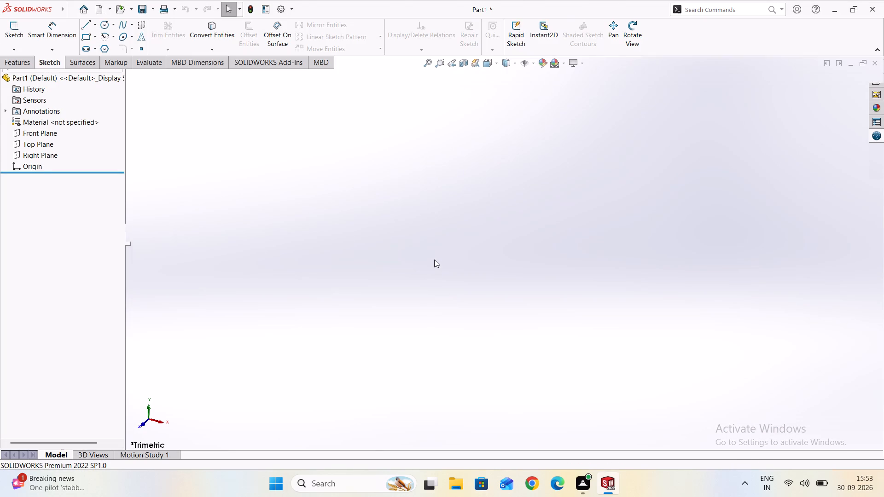
Set the document units to MMGS (millimeter, gram, second).
left_click(855, 467)
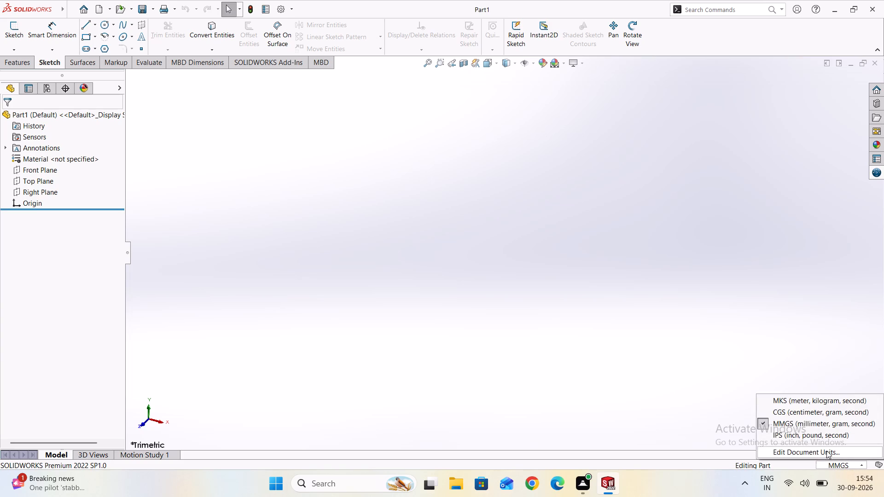
left_click(801, 421)
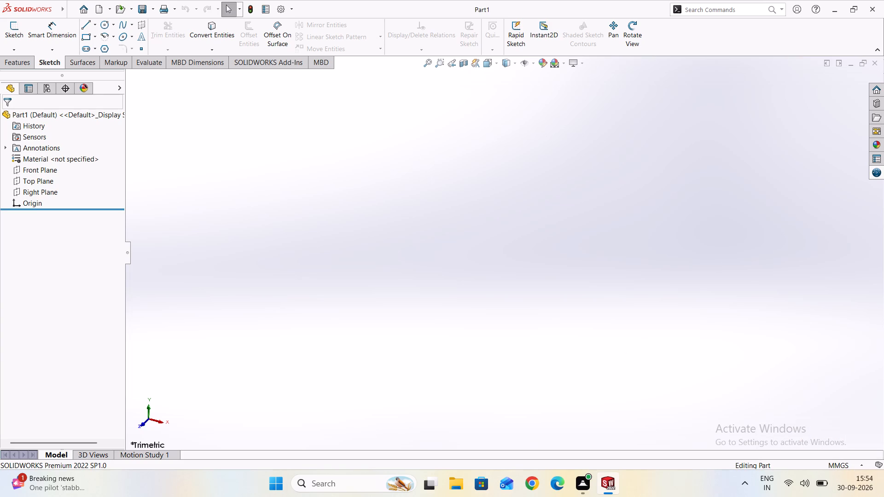
Start a sketch on the Front Plane and draw a vertical centerline passing through the origin.
left_click(45, 166)
left_click(94, 26)
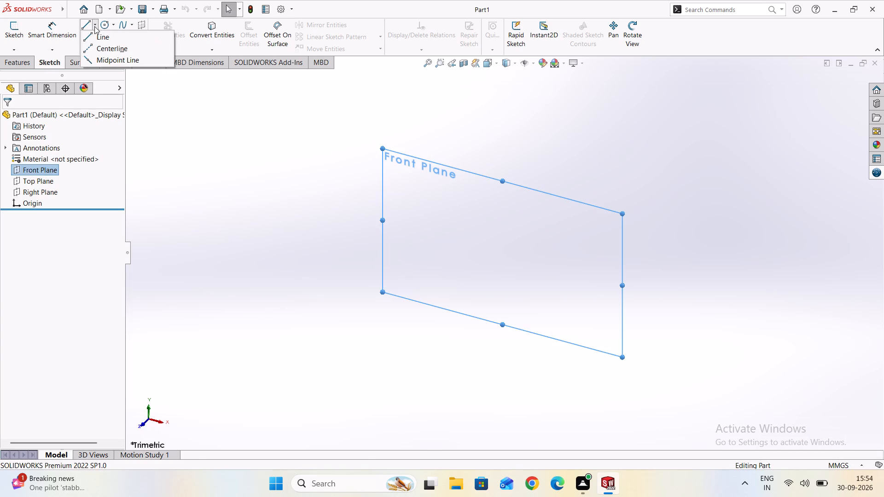
left_click(107, 52)
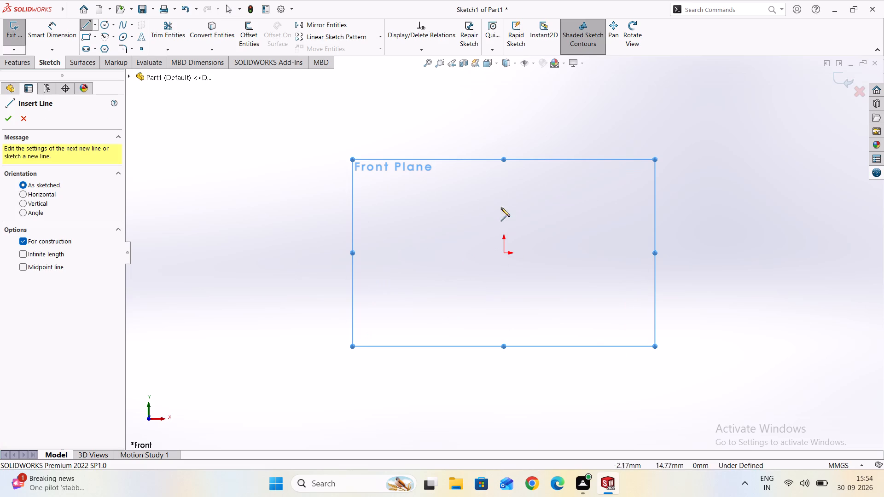
left_click(506, 135)
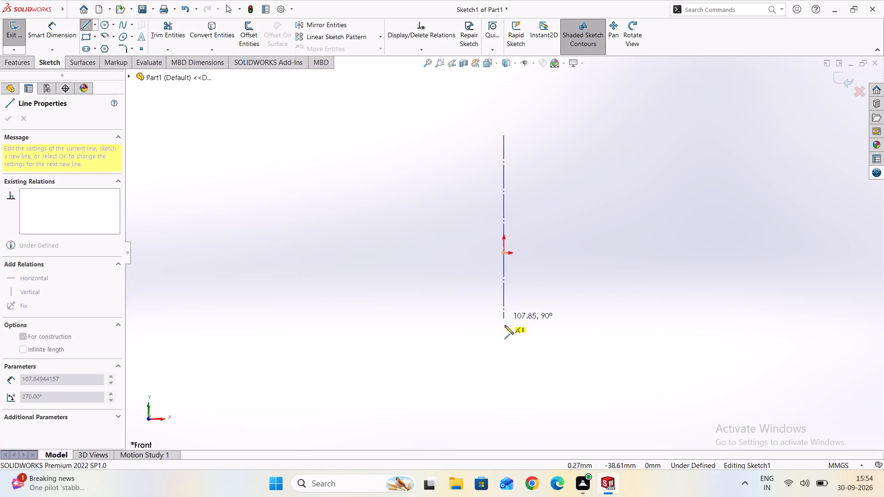
left_click(506, 339)
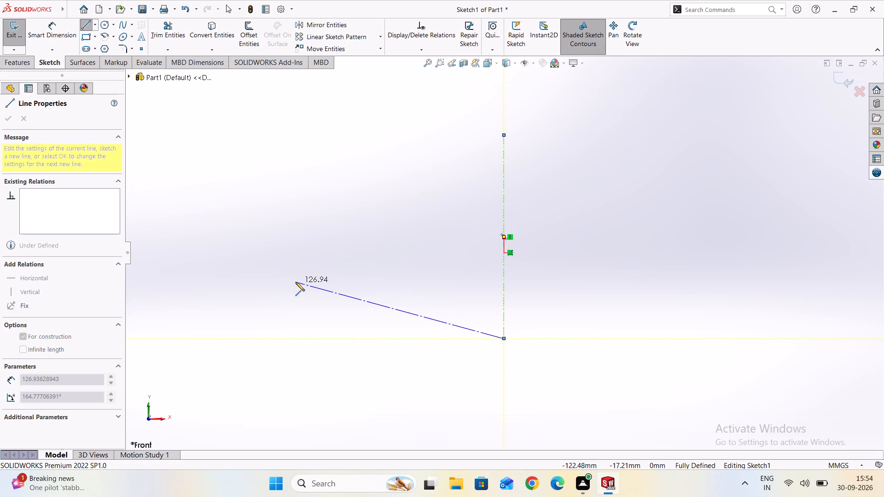
key("Escape")
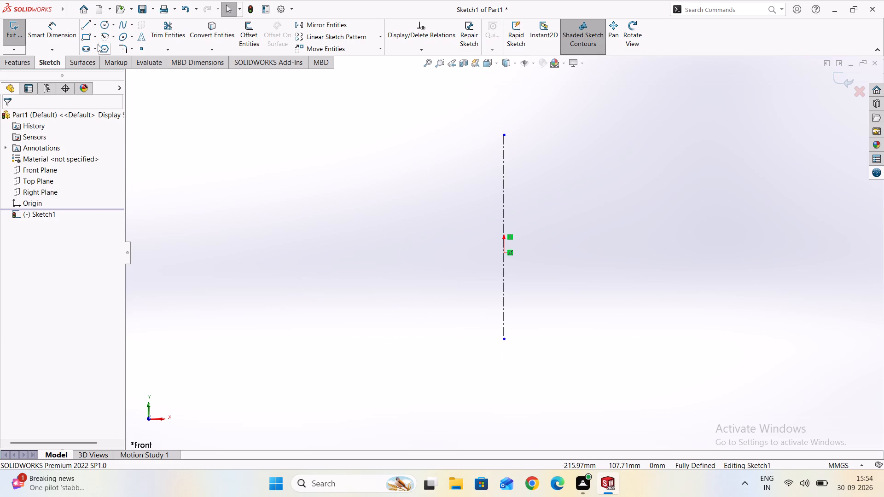
Sketch a horizontal centerline about 157 mm long passing through the origin.
left_click(92, 26)
left_click(97, 44)
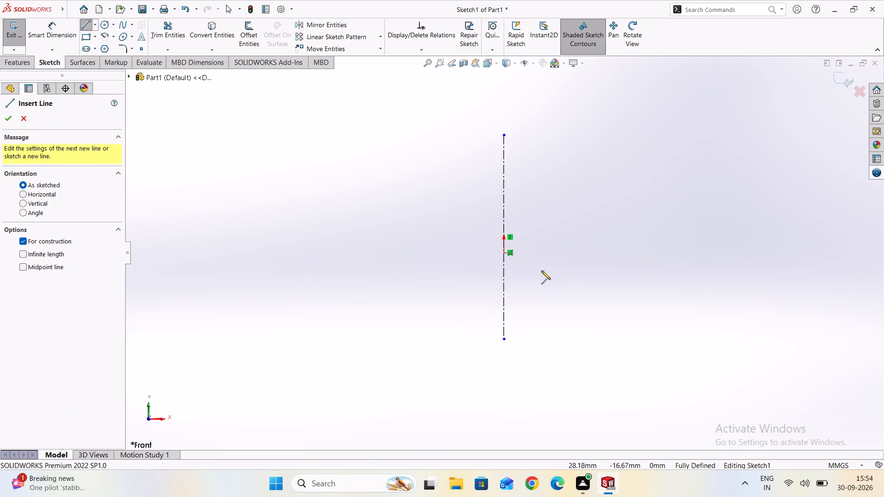
left_click(651, 253)
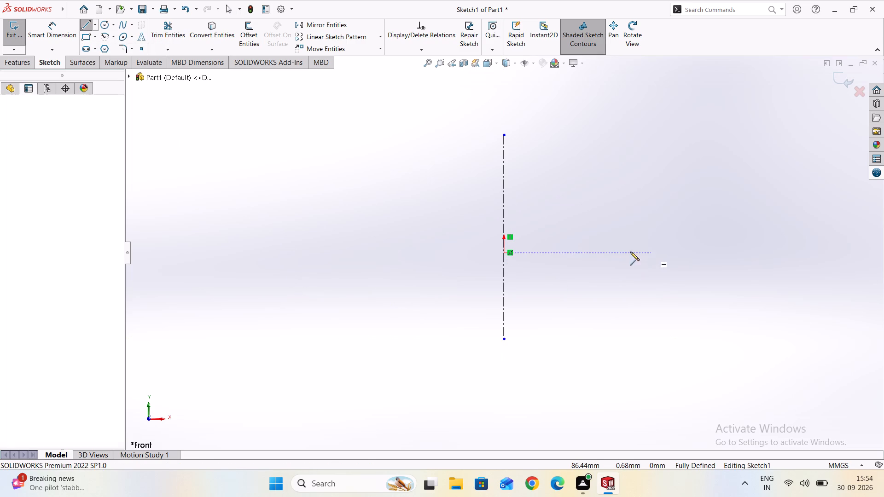
left_click(384, 251)
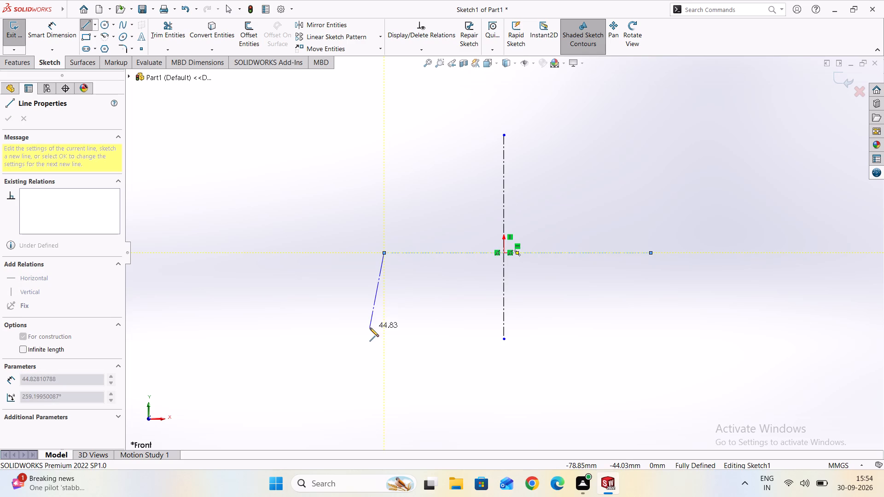
key("Escape")
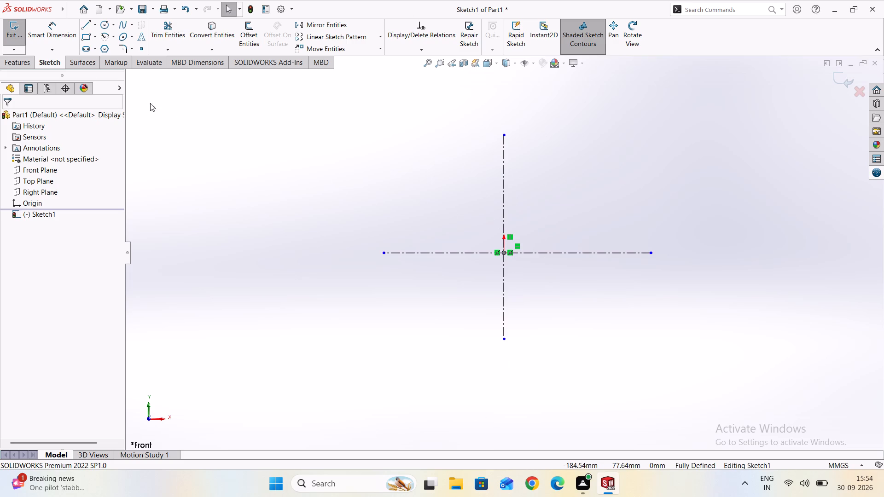
Sketch a corner rectangle about 14 mm wide and 50 mm high across the vertical centerline, just above the horizontal centerline.
left_click(87, 24)
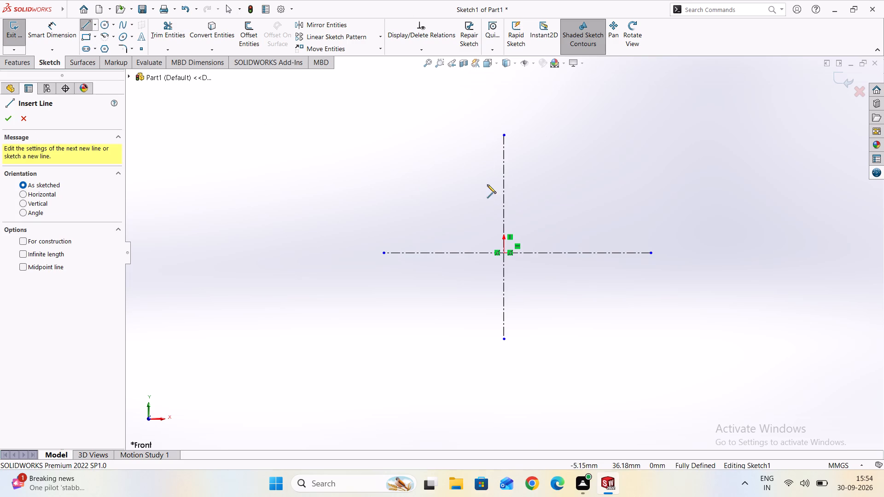
left_click(84, 36)
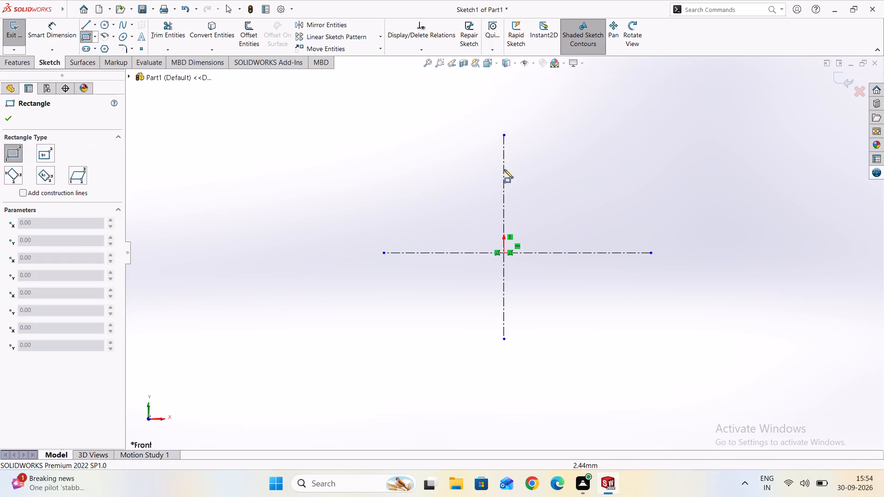
left_click(492, 157)
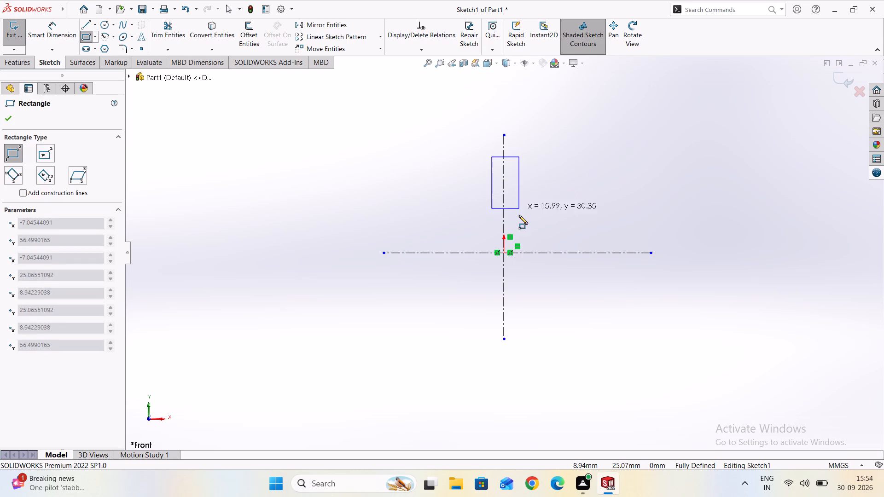
scroll(517, 236, "up", 4)
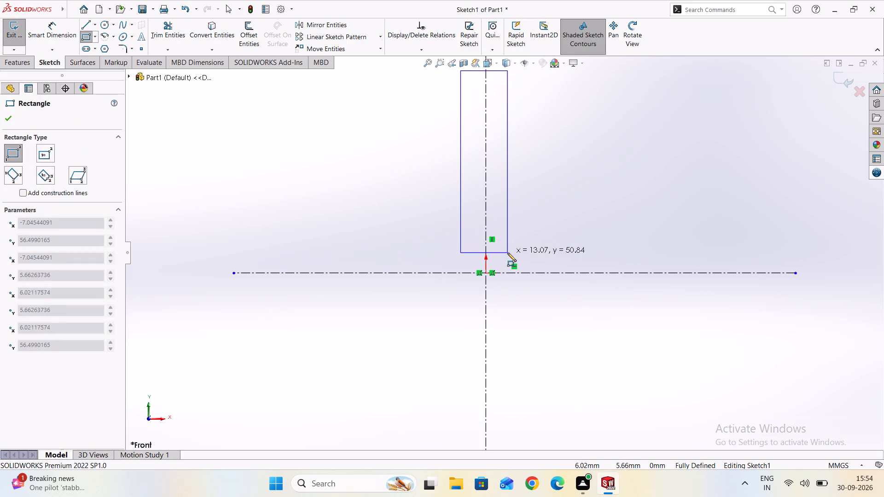
left_click(510, 250)
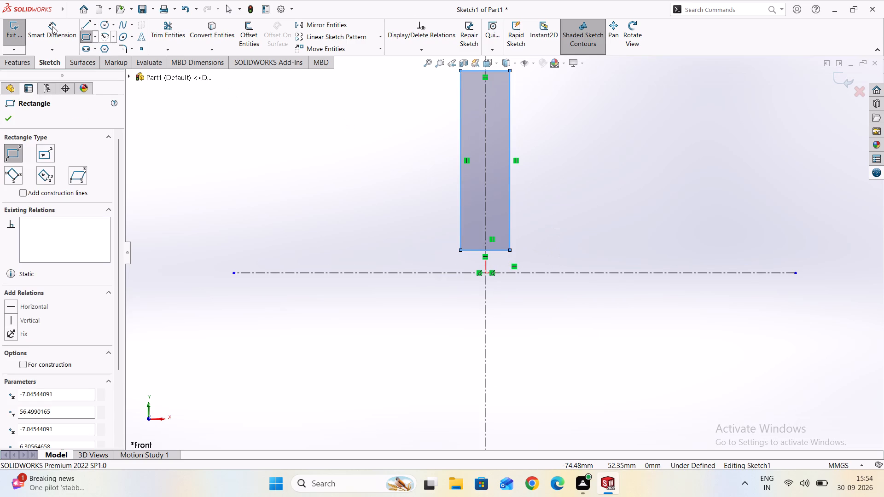
Dimension the rectangle with a width of 78 mm and a height of 112.5 mm.
left_click(52, 26)
scroll(572, 260, "down", 2)
scroll(485, 130, "up", 3)
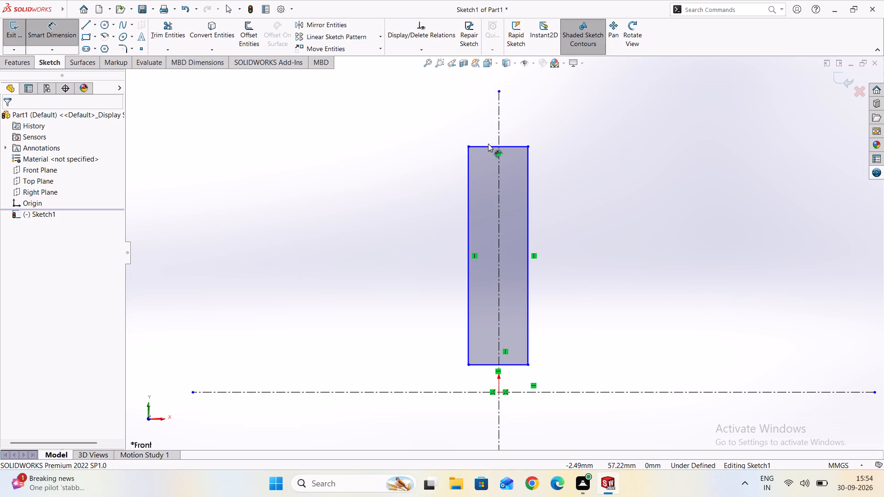
left_click(489, 145)
left_click(494, 119)
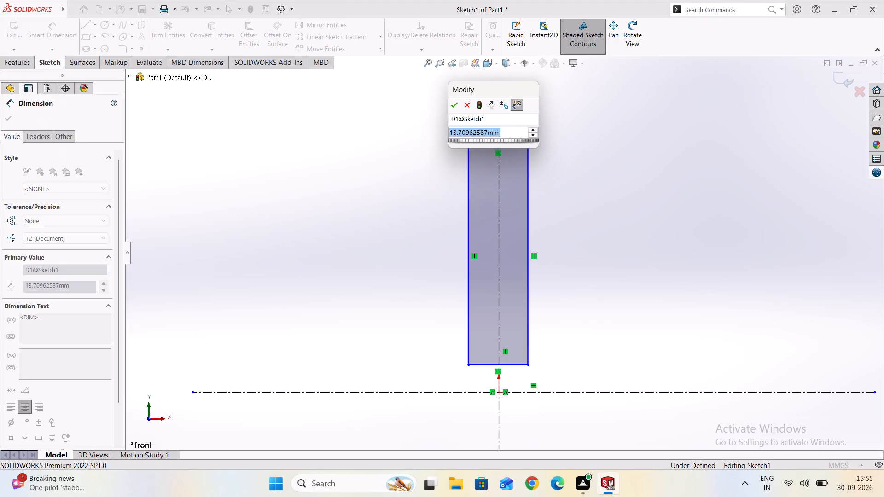
type("78")
key("Return")
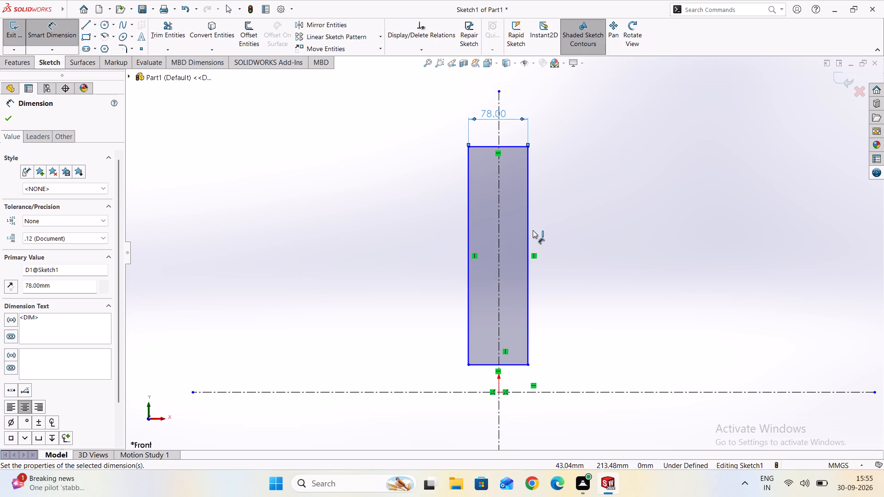
left_click(528, 226)
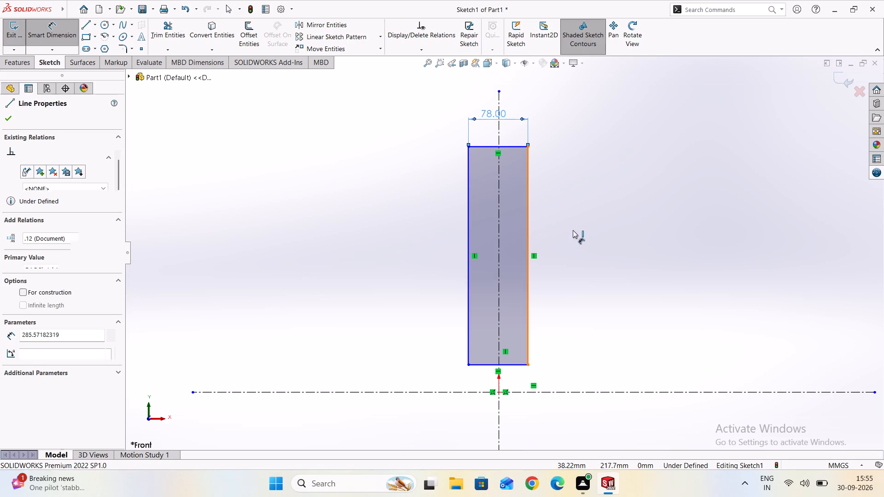
left_click(577, 231)
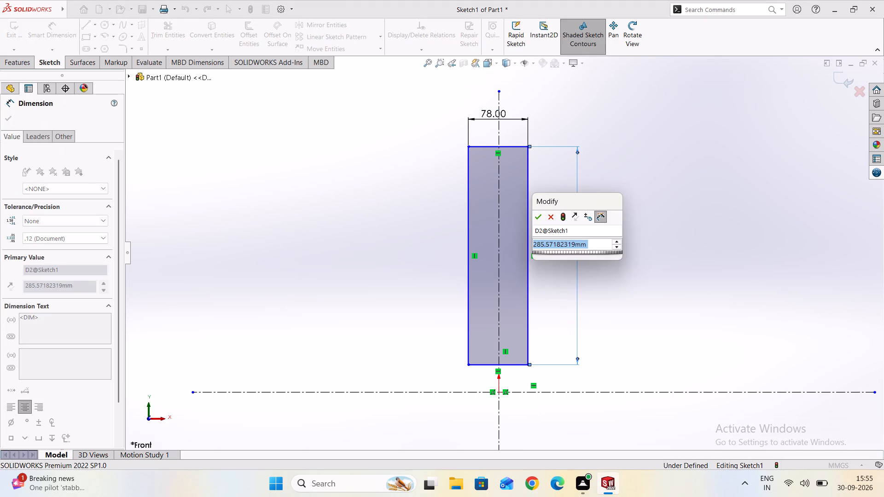
type("112.5")
key("Return")
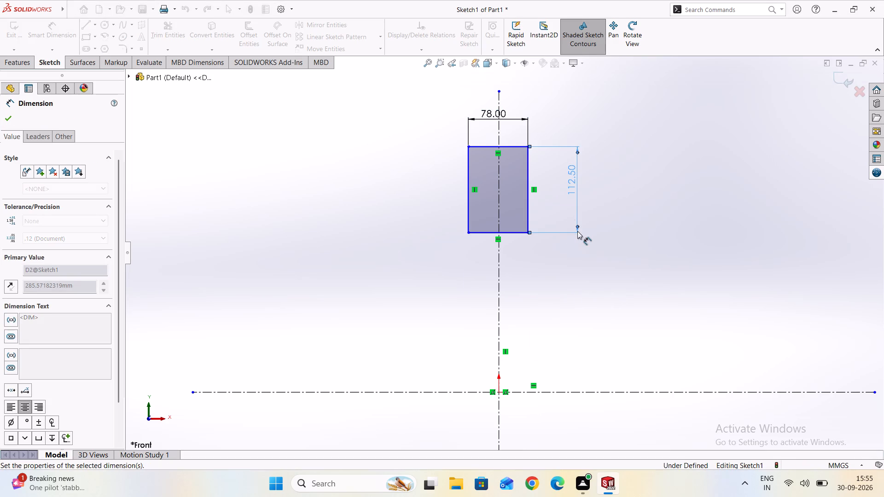
Dimension the rectangle's bottom edge at 12.5 mm from the horizontal centerline.
scroll(533, 119, "up", 1)
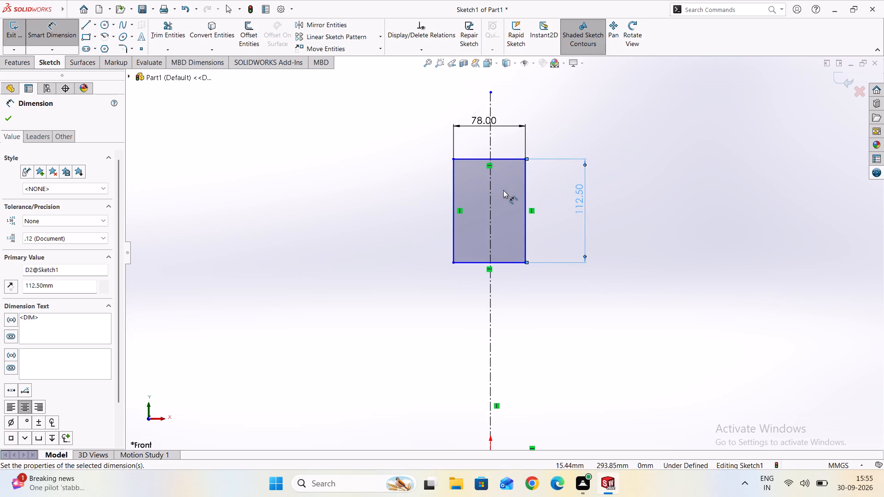
scroll(551, 272, "down", 1)
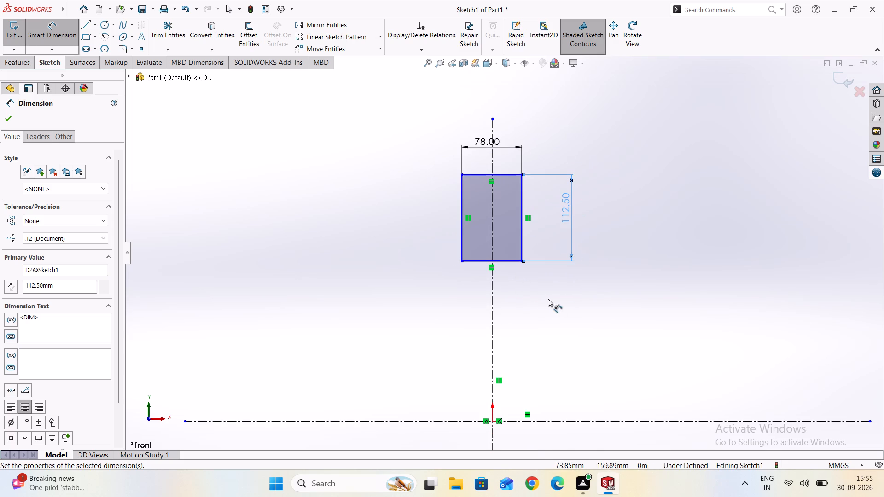
left_click(504, 263)
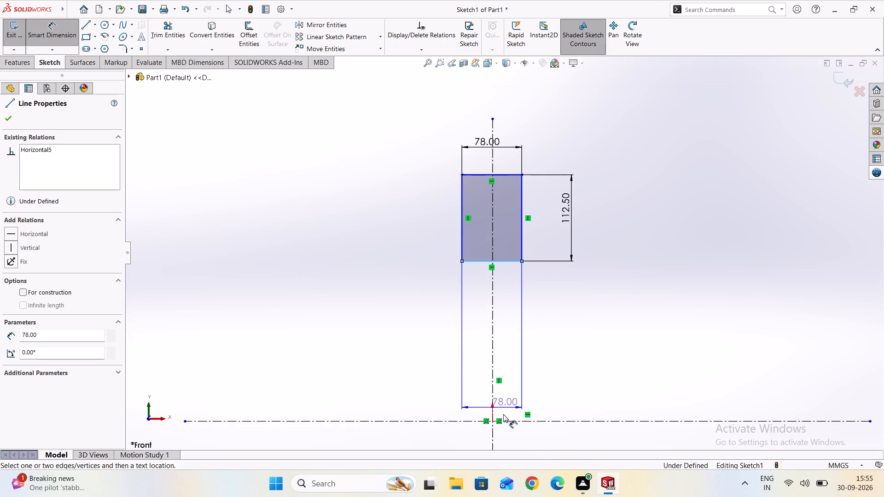
scroll(508, 419, "up", 4)
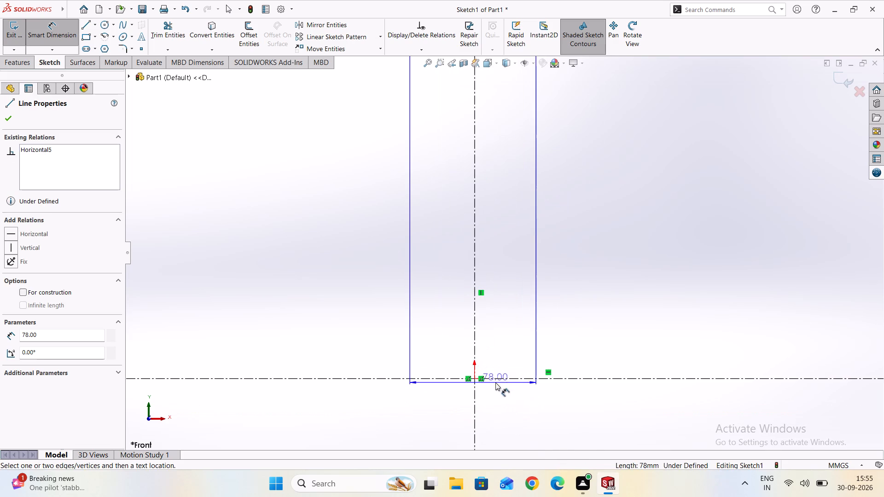
left_click(501, 379)
scroll(532, 289, "down", 3)
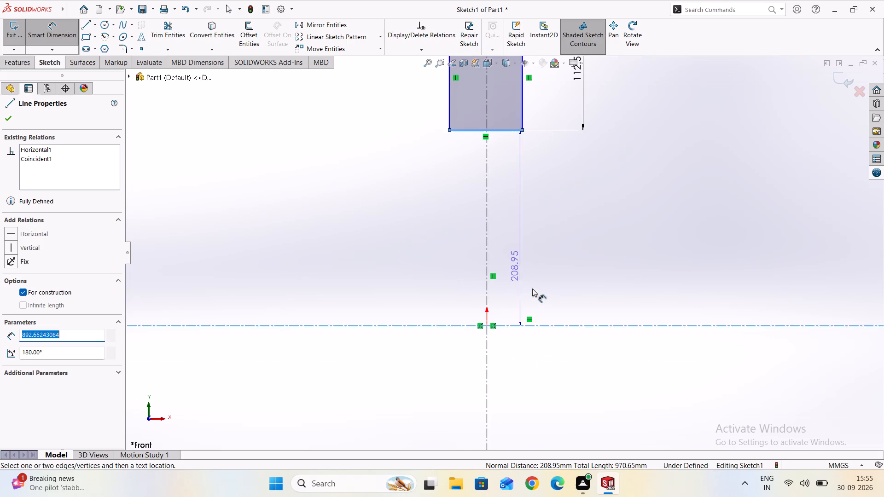
left_click(587, 249)
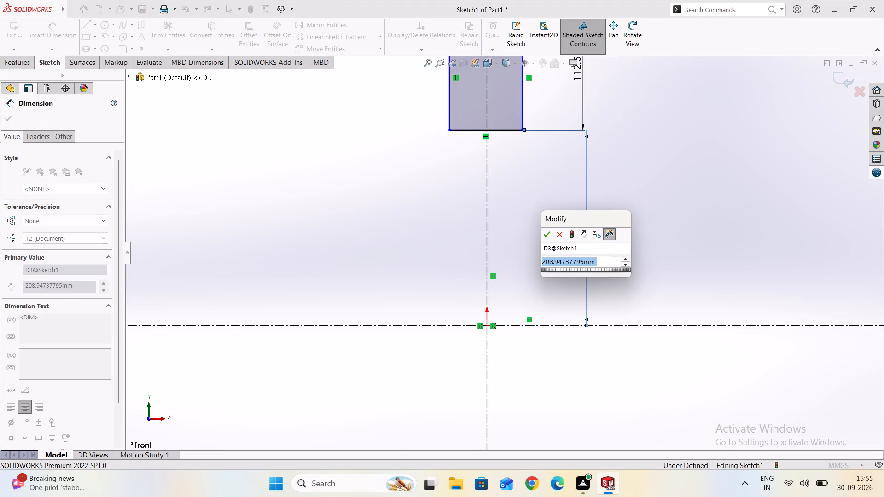
type("12.5")
key("Return")
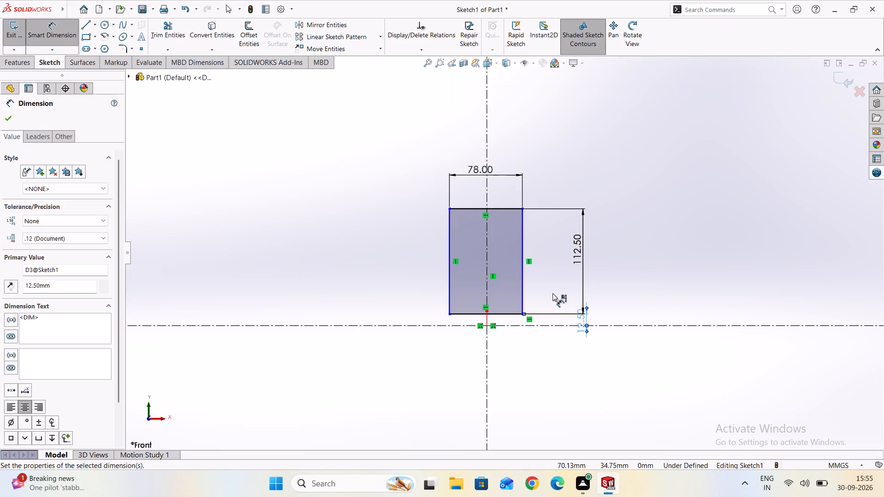
scroll(577, 318, "up", 7)
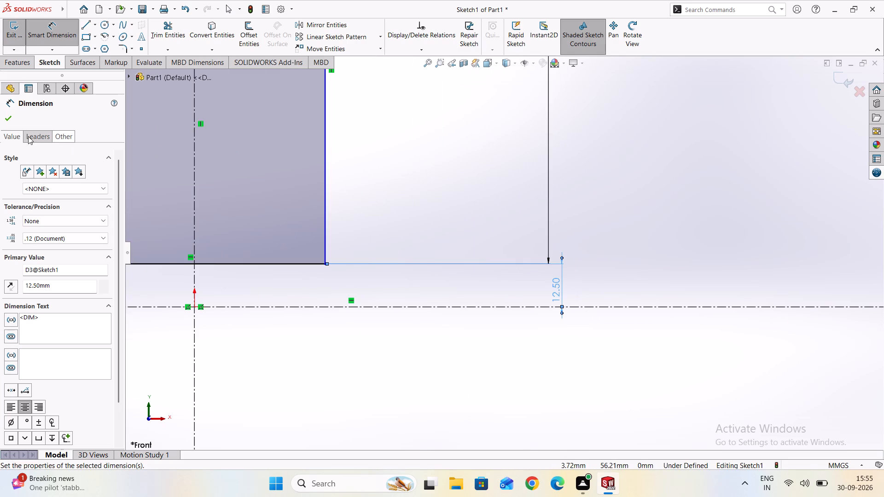
Sketch a horizontal line about 6.4 mm long across the vertical centerline, inside the upper part of the rectangle.
left_click(5, 120)
scroll(401, 263, "down", 8)
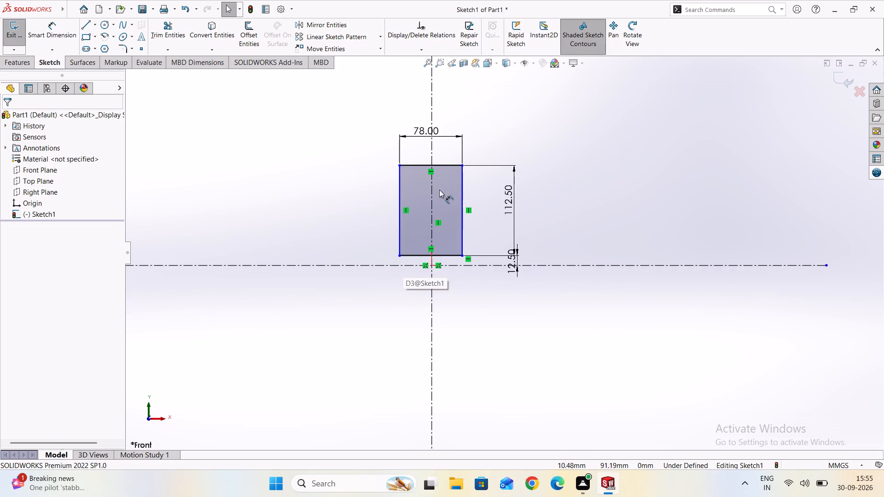
scroll(439, 183, "up", 6)
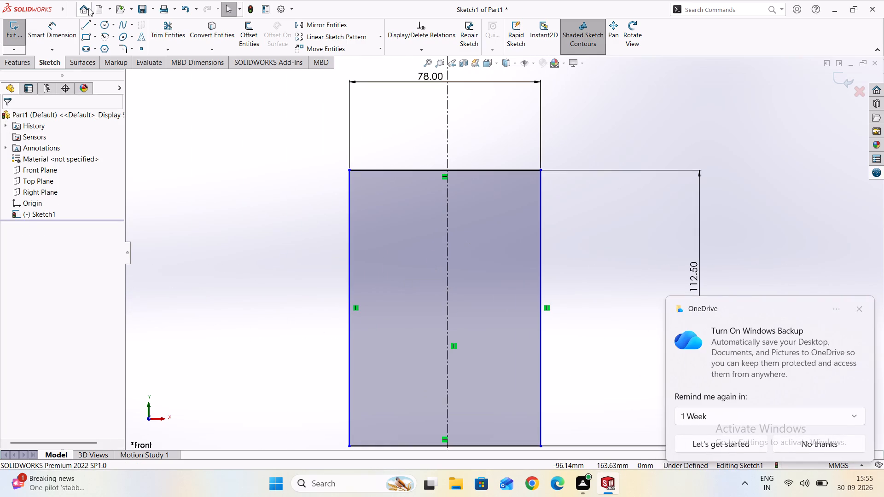
left_click(86, 20)
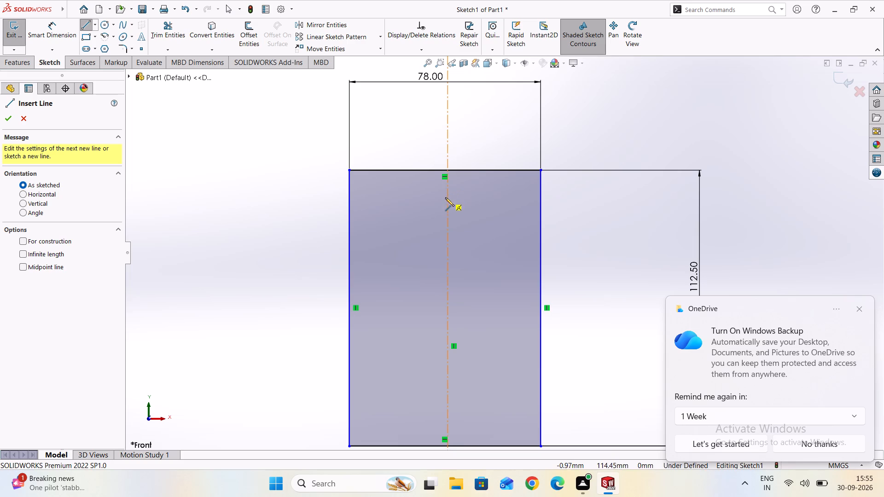
left_click(440, 226)
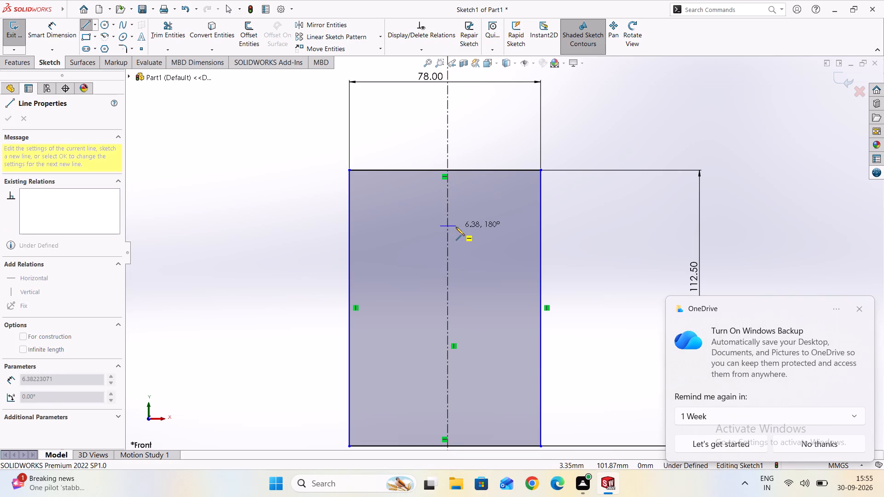
left_click(456, 227)
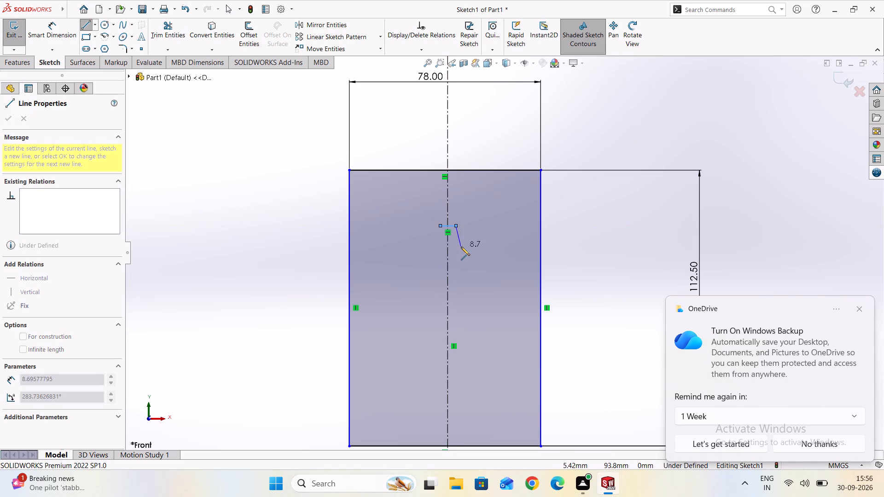
key("Escape")
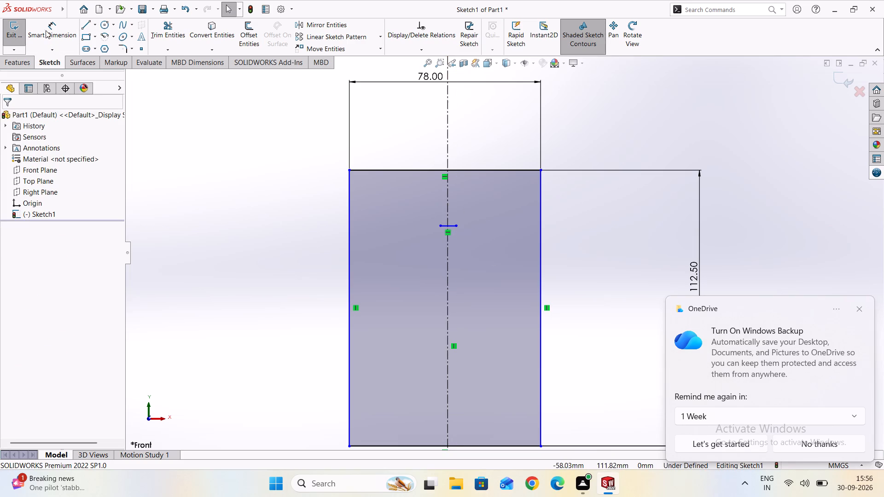
Dimension the short horizontal line's length at 5 mm.
left_click(38, 29)
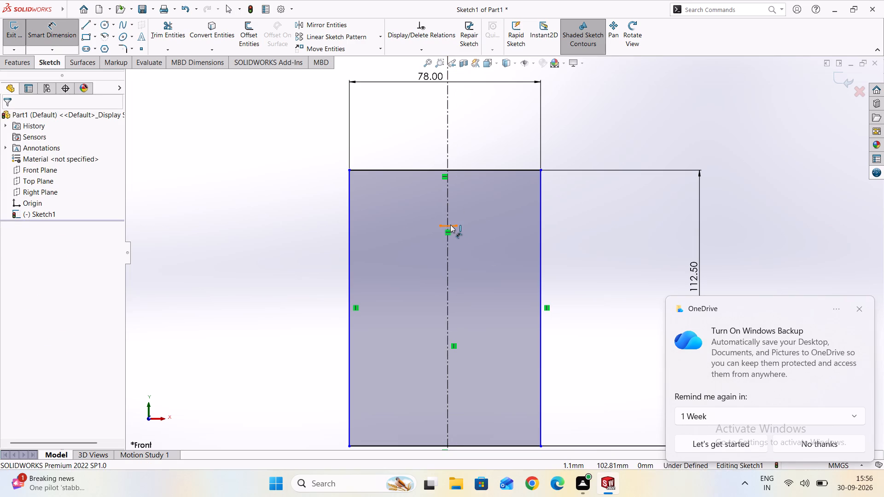
left_click(450, 225)
left_click(450, 247)
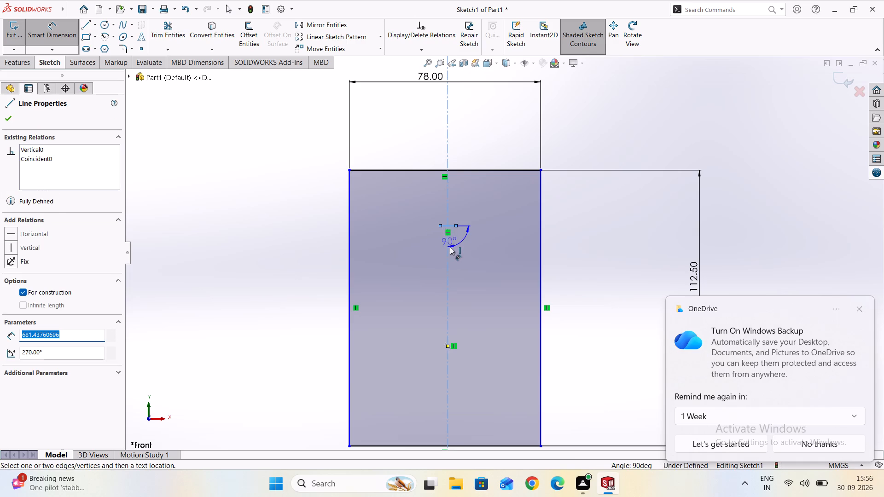
key("Escape")
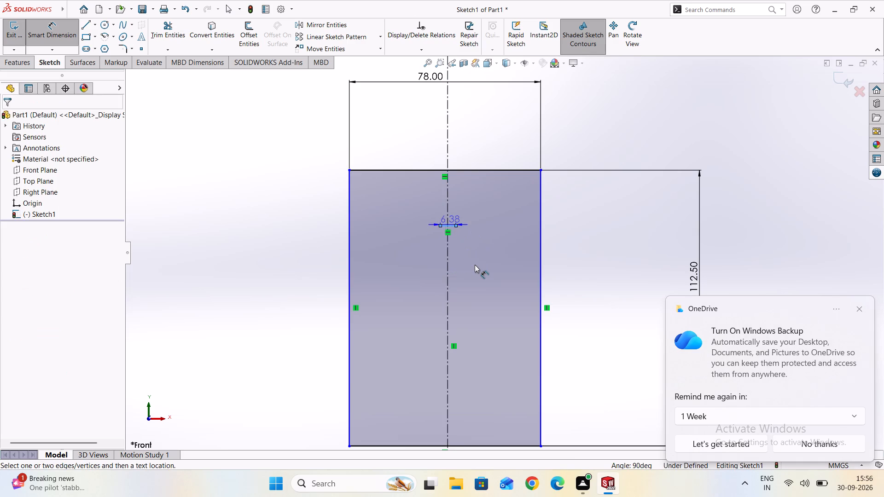
scroll(471, 252, "up", 4)
left_click(503, 251)
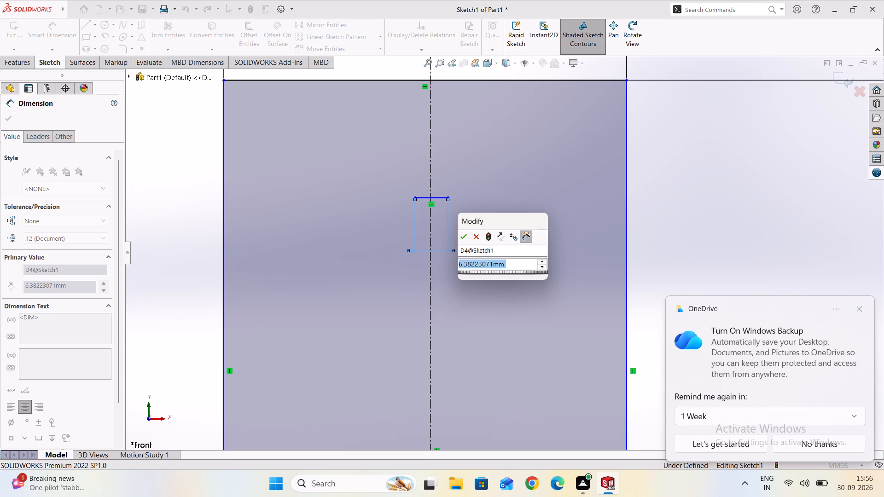
key("5")
key("Return")
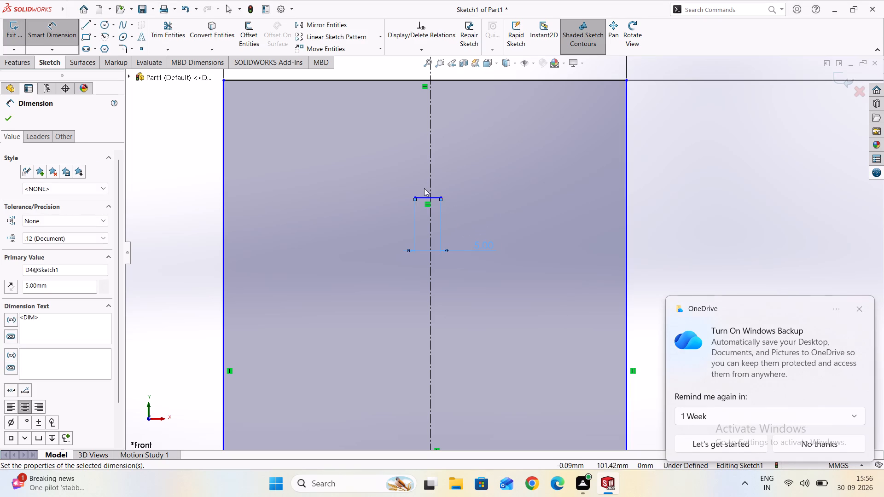
scroll(413, 184, "up", 1)
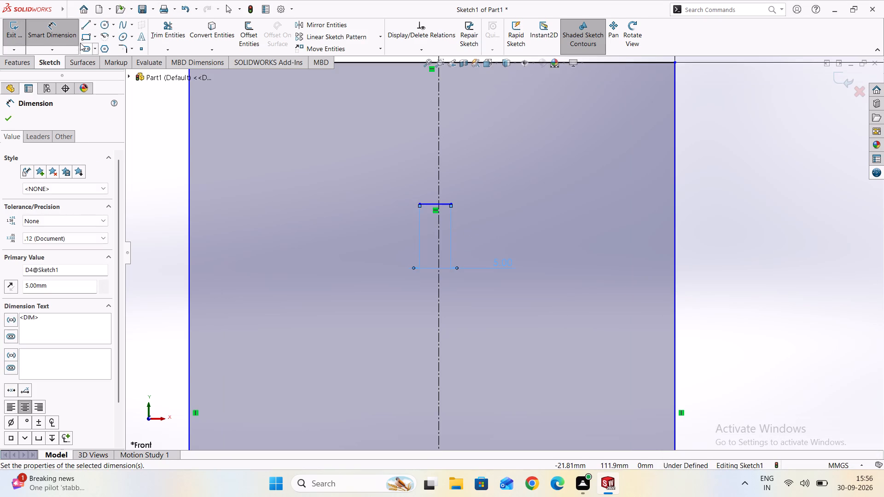
left_click(66, 37)
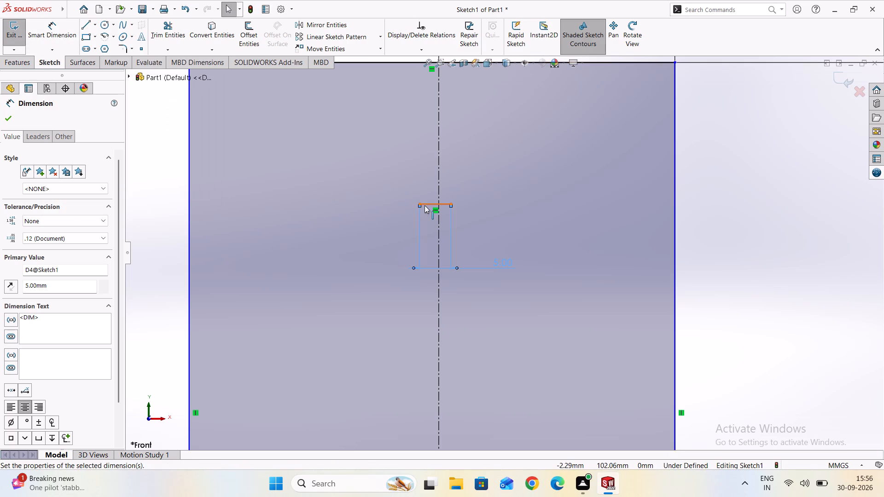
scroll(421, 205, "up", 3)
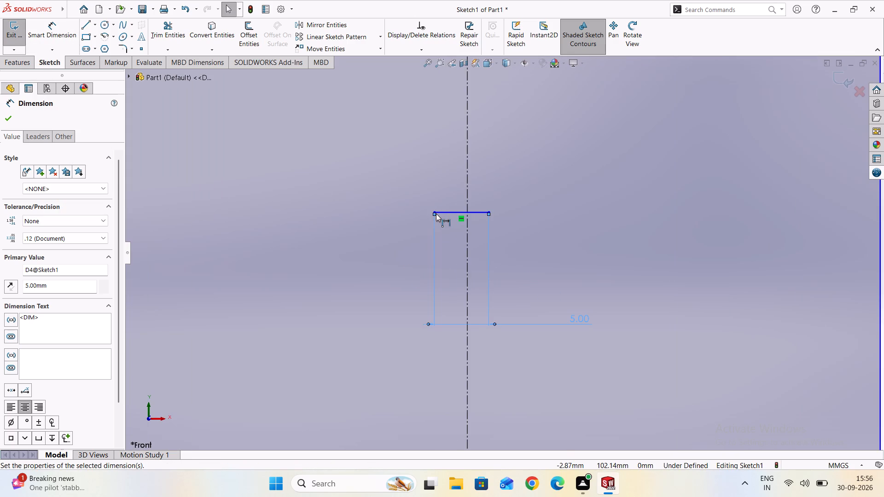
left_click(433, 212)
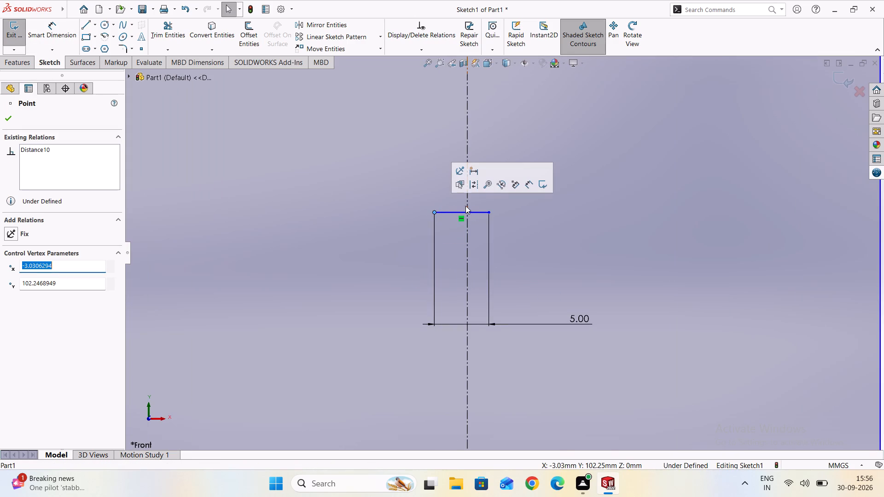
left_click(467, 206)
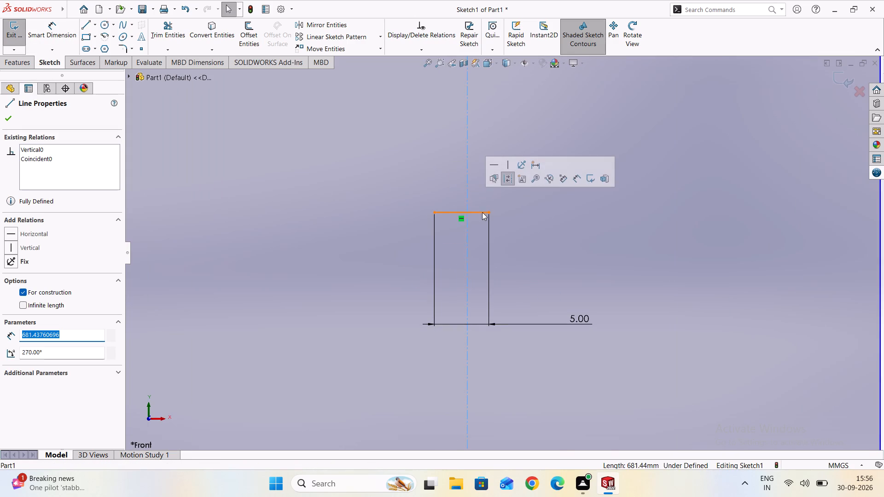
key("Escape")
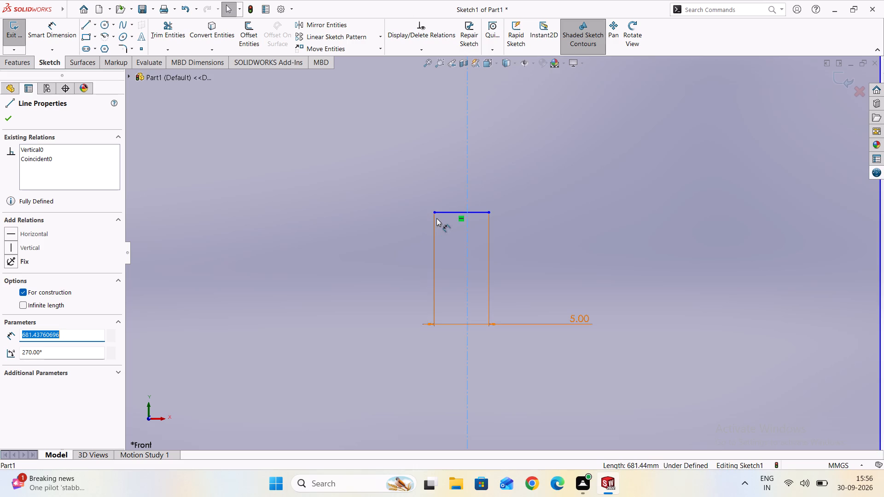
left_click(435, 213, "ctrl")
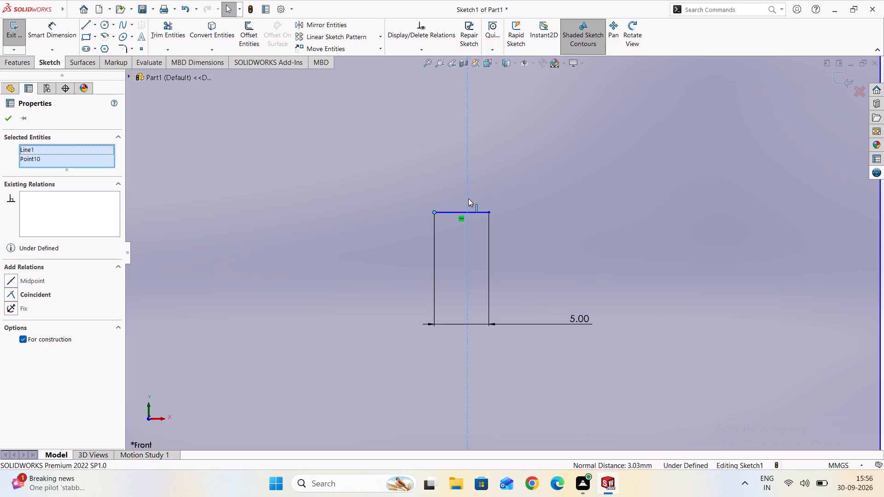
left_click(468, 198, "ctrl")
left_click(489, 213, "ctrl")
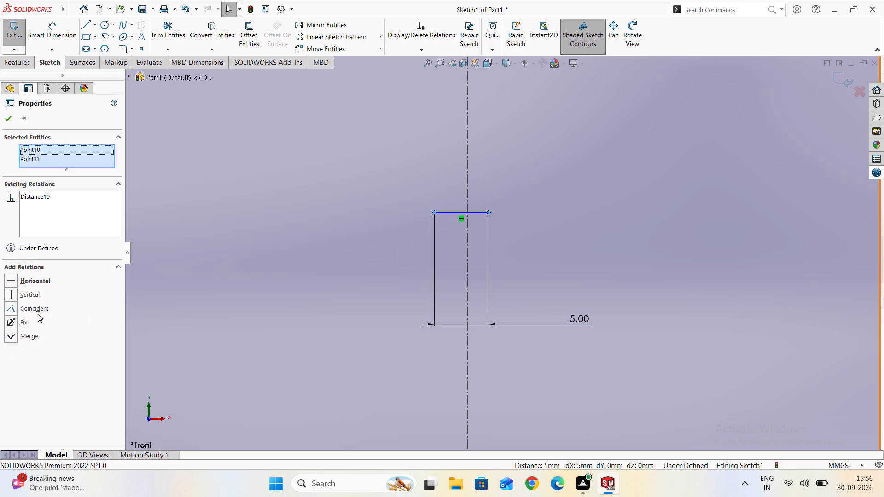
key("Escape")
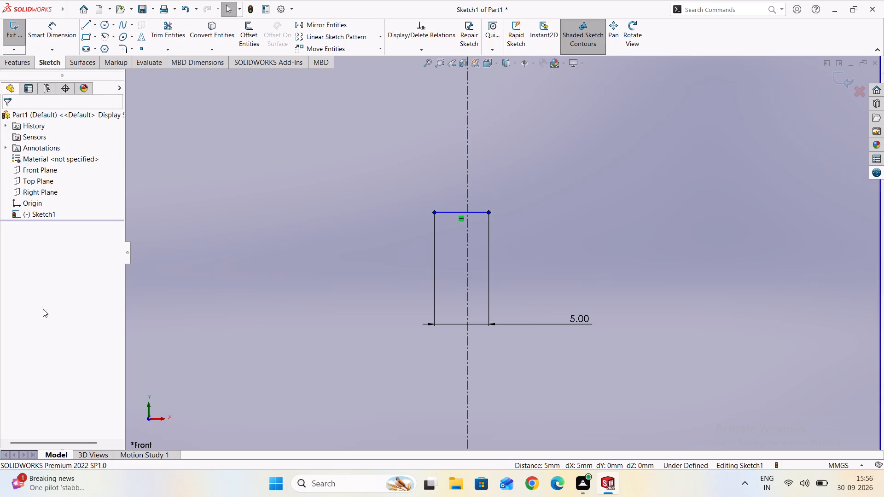
Make the two endpoints of the 5 mm line symmetric about the vertical centerline.
scroll(210, 290, "down", 2)
scroll(439, 251, "down", 2)
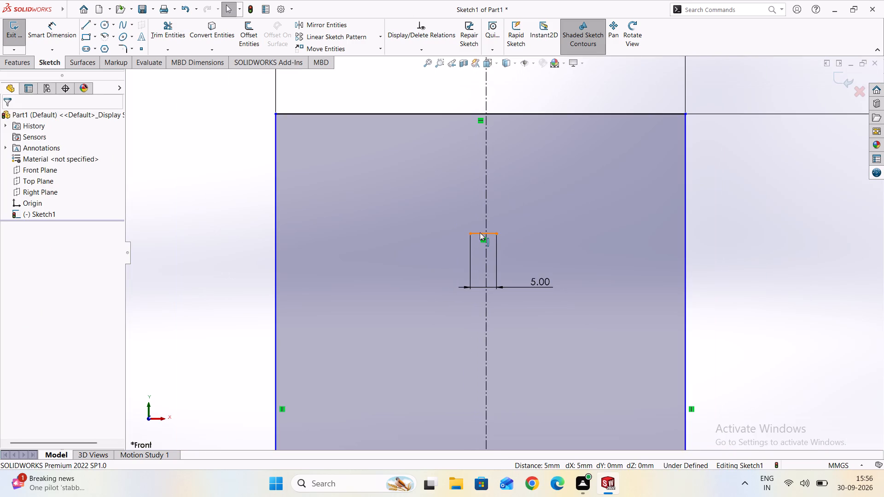
scroll(477, 229, "up", 2)
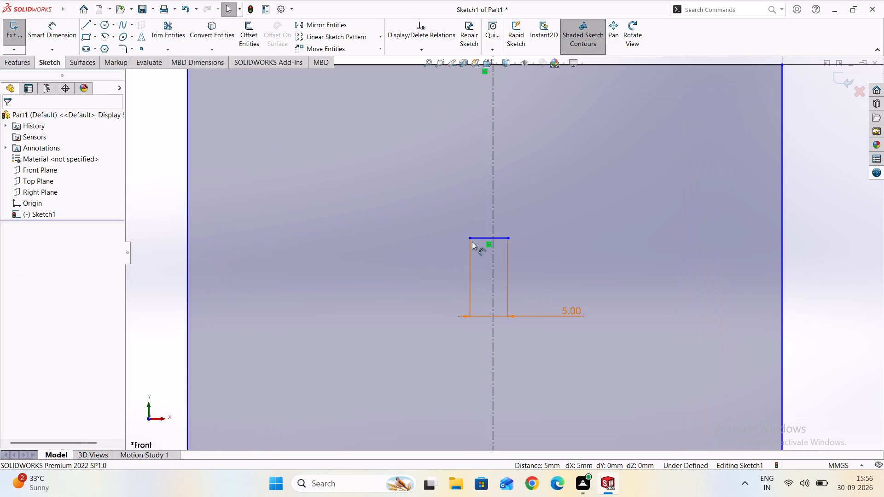
left_click(470, 237, "ctrl")
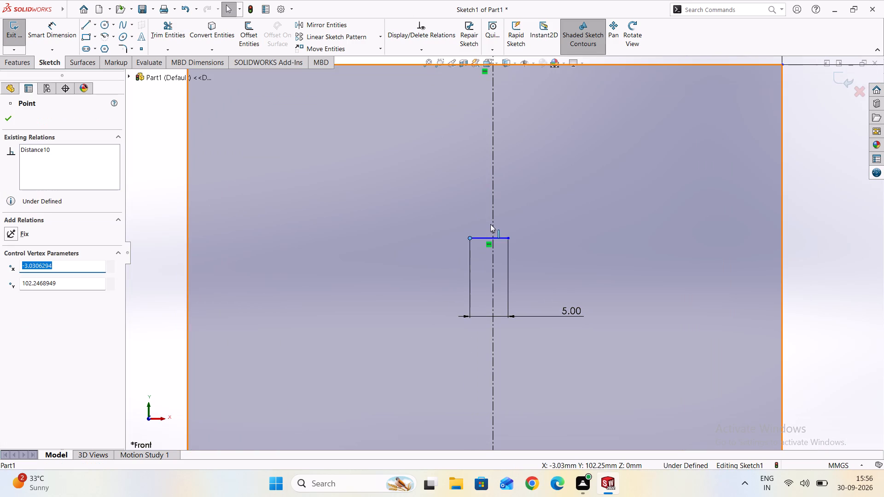
left_click(492, 223, "ctrl")
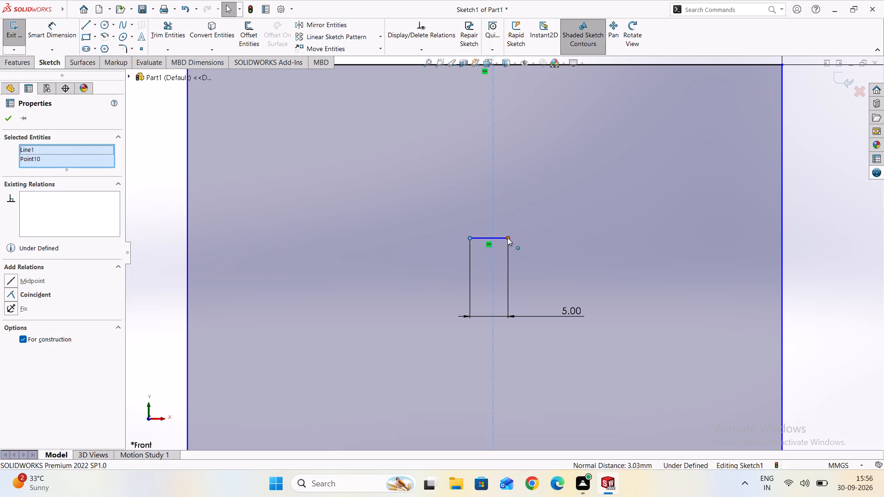
left_click(507, 237, "ctrl")
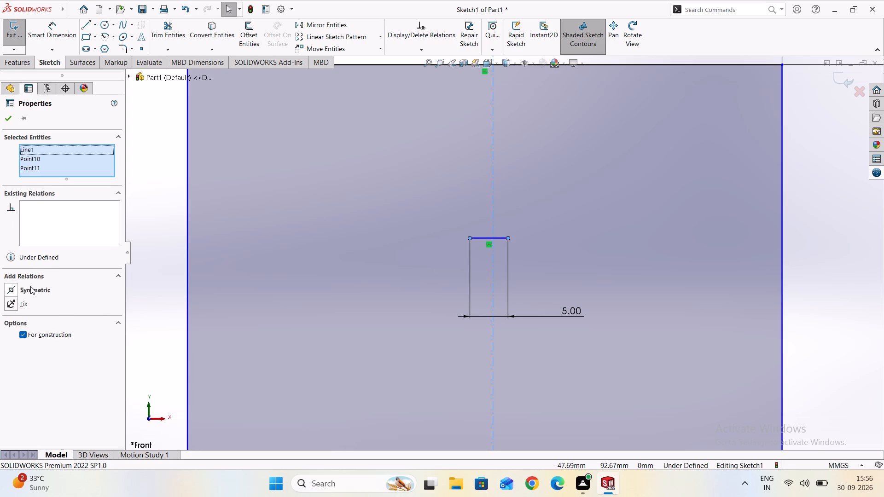
left_click(35, 290)
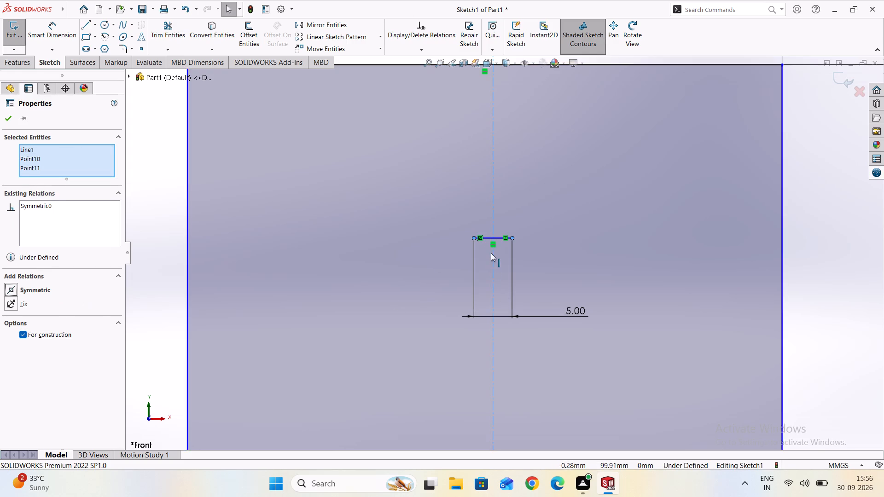
scroll(507, 239, "up", 2)
key("Escape")
Dimension the 5 mm horizontal line at 18 mm below the rectangle's top edge.
scroll(573, 227, "down", 1)
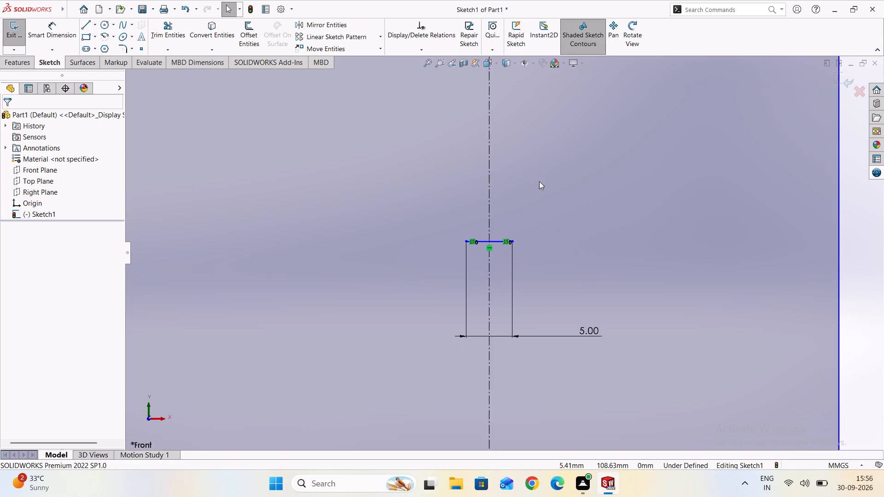
scroll(539, 182, "down", 3)
scroll(552, 185, "up", 2)
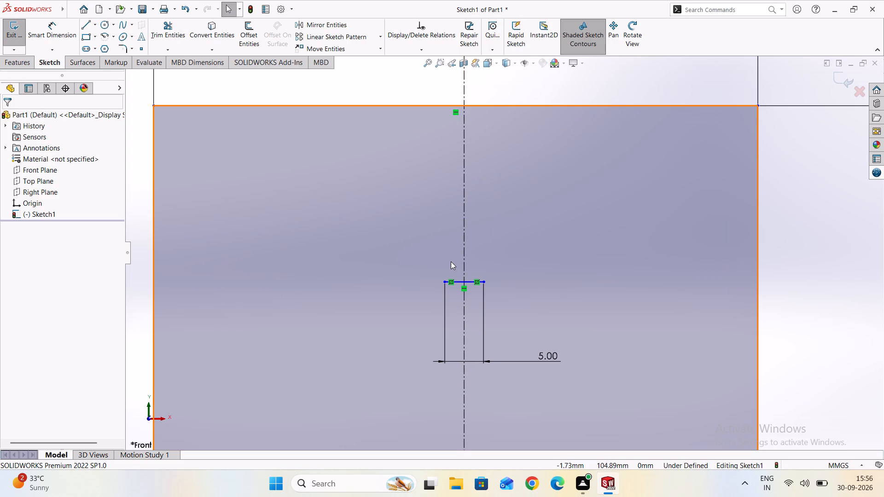
left_click(52, 33)
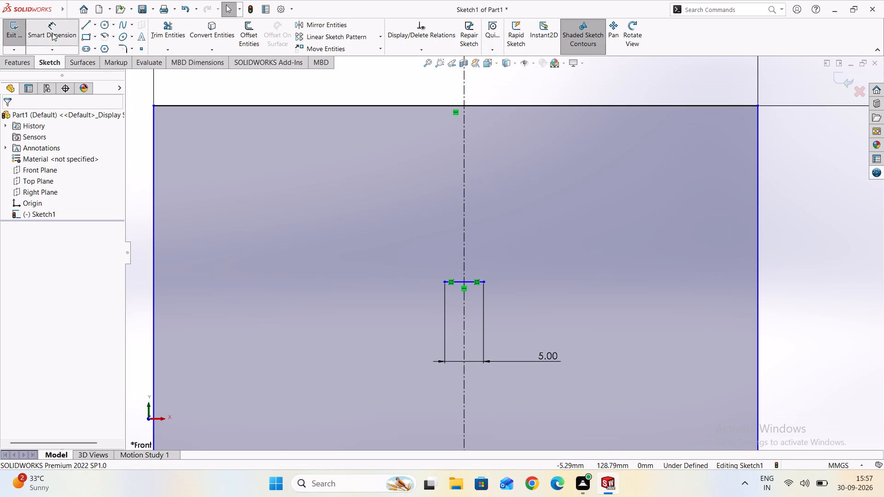
left_click(477, 105)
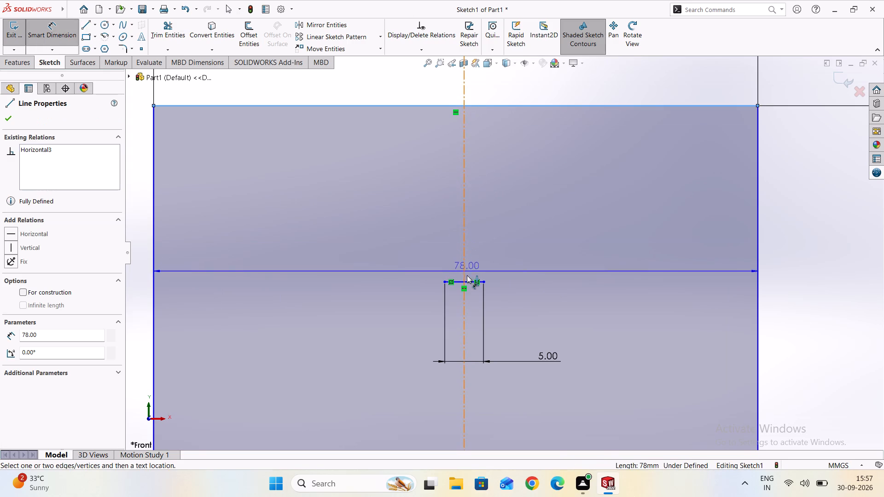
scroll(472, 281, "up", 4)
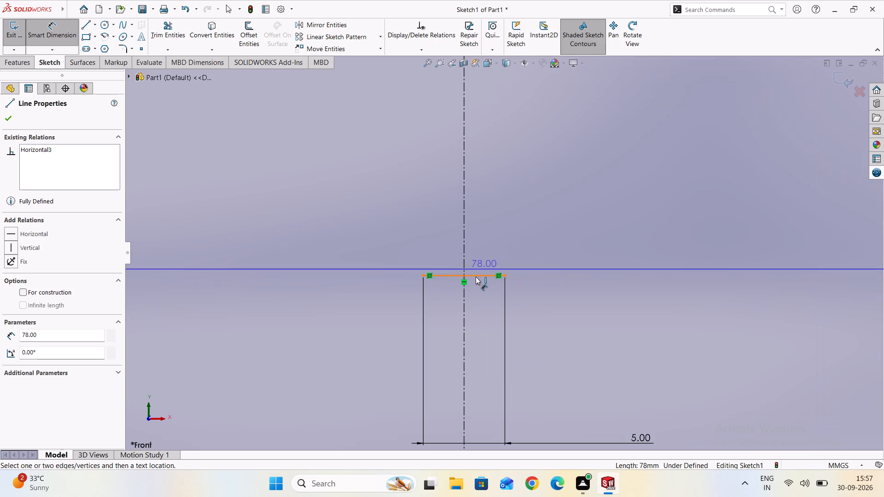
left_click(476, 277)
scroll(499, 209, "down", 4)
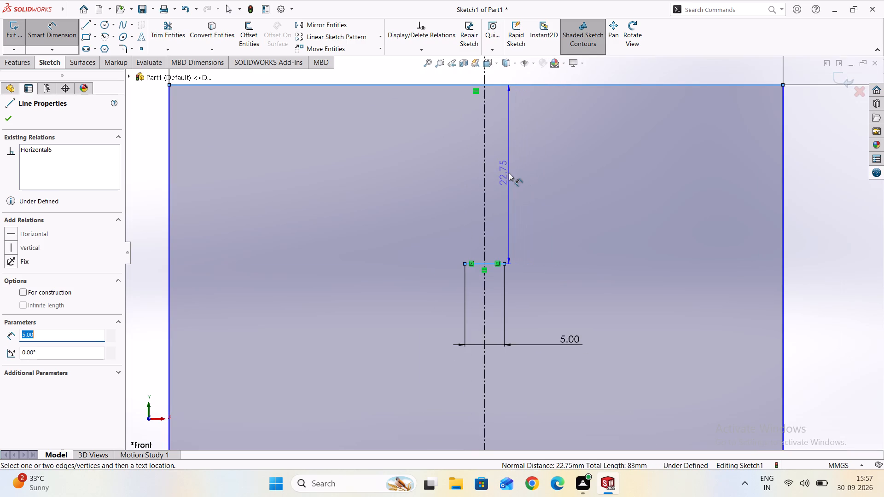
scroll(842, 156, "down", 3)
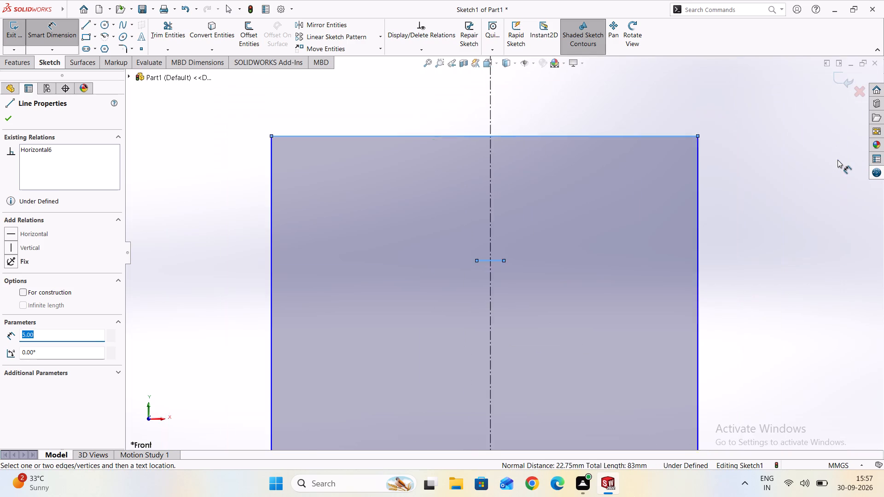
left_click(844, 161)
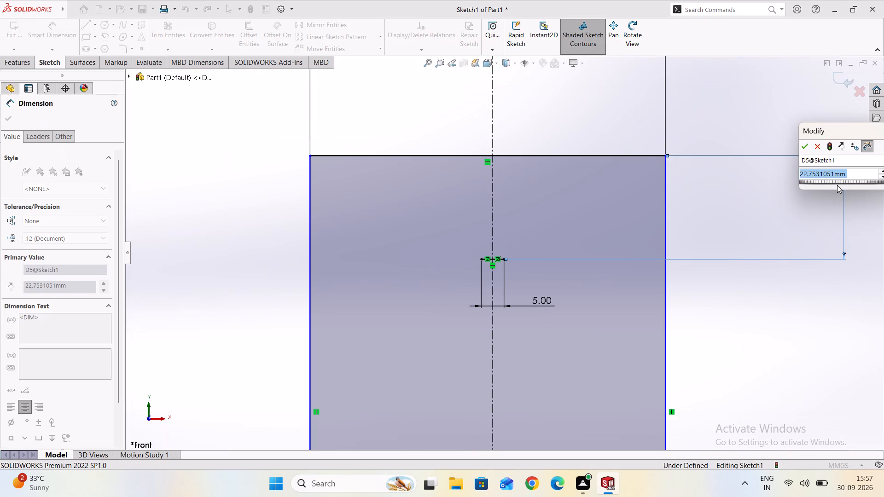
type("10")
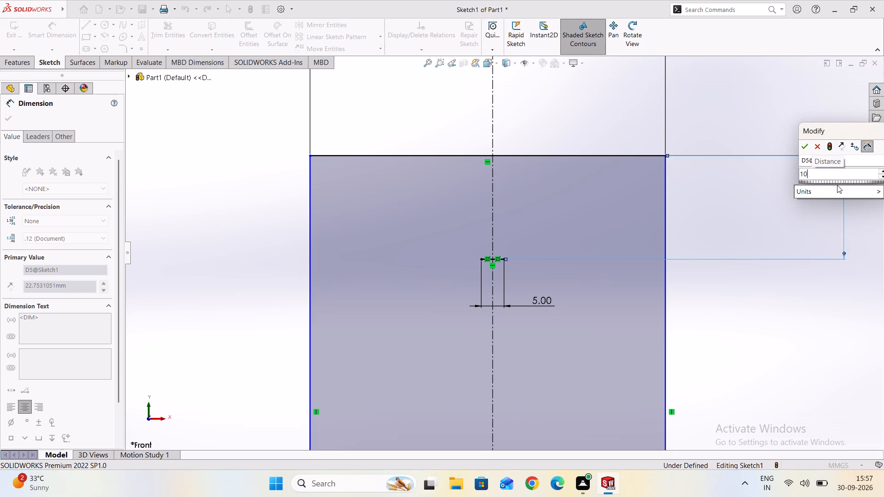
key("BackSpace")
key("8")
key("Return")
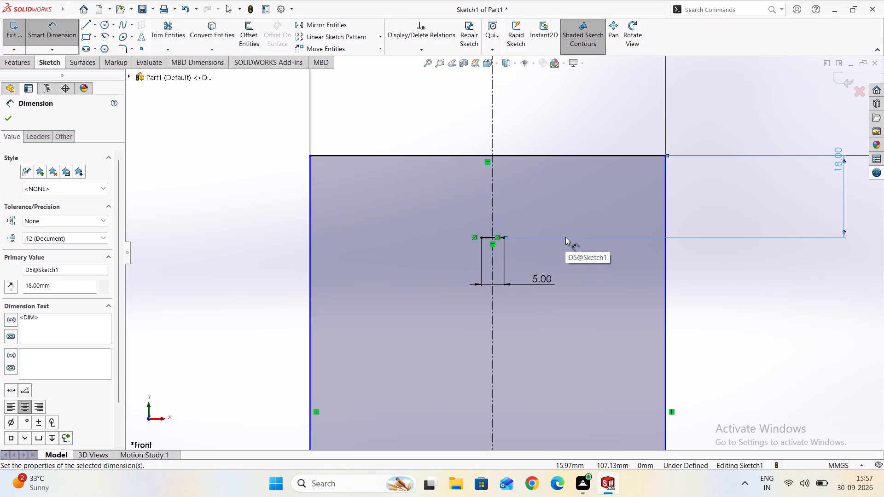
Sketch a slanted line about 19.4 mm long from the 5 mm line's right endpoint outward to the rectangle's top edge.
scroll(506, 230, "up", 1)
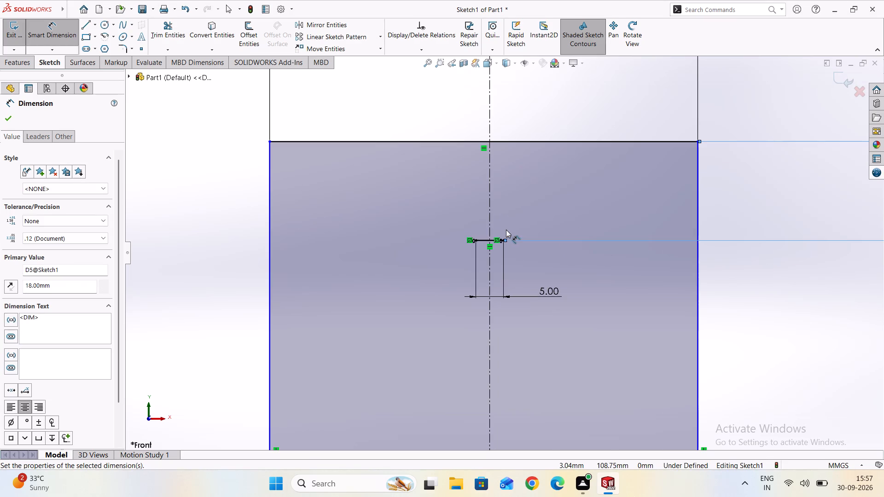
left_click(88, 27)
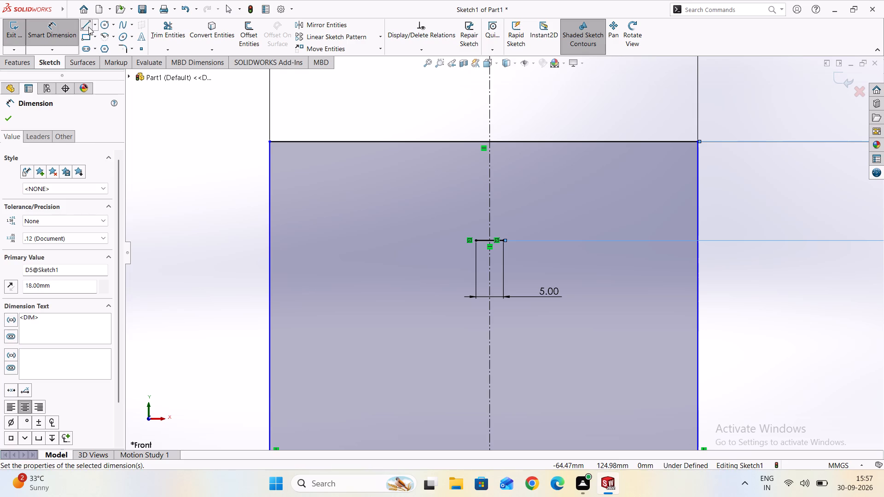
scroll(500, 241, "up", 4)
left_click(506, 243)
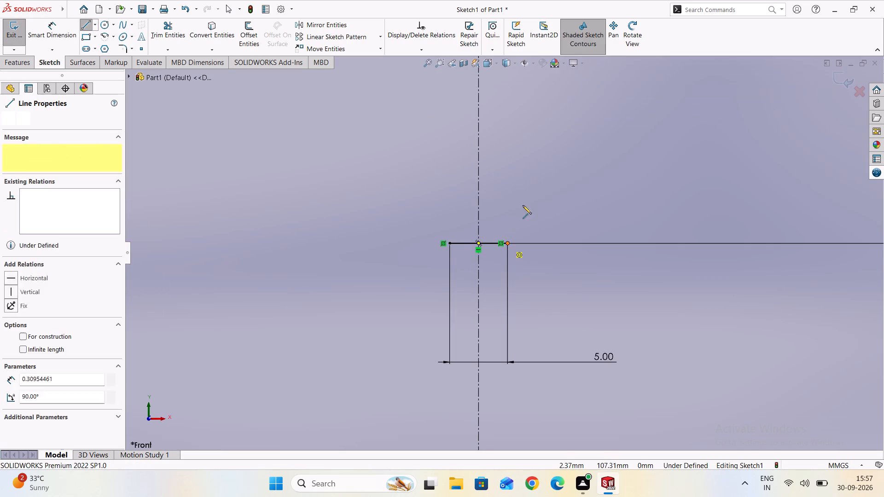
scroll(542, 184, "down", 2)
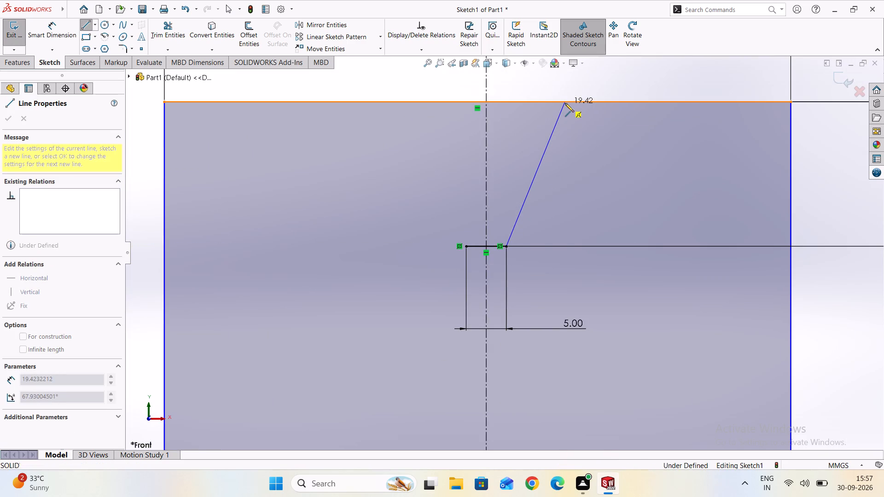
left_click(565, 102)
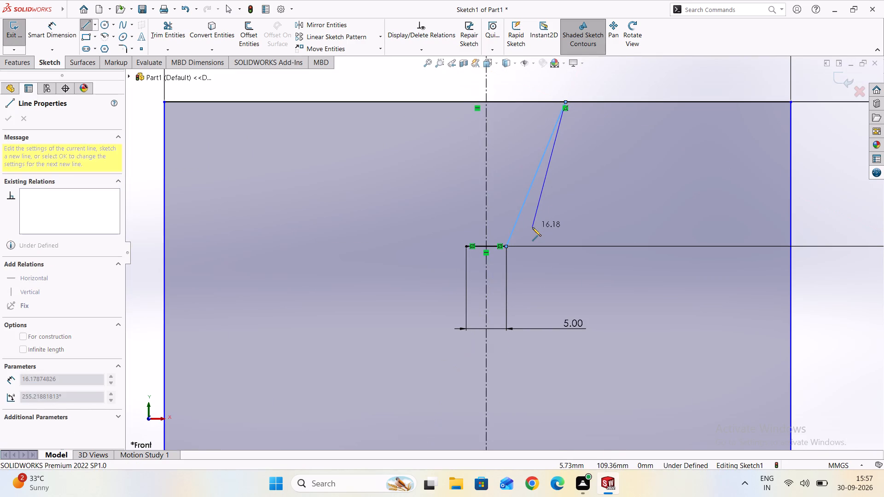
key("Escape")
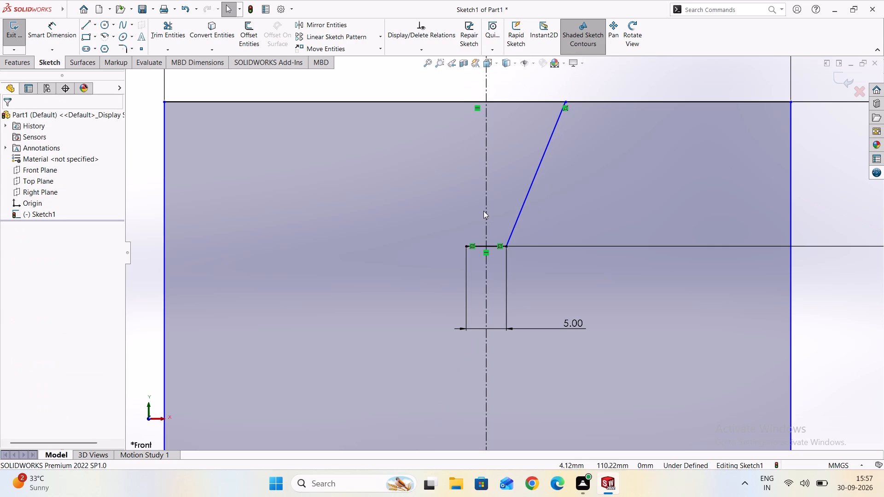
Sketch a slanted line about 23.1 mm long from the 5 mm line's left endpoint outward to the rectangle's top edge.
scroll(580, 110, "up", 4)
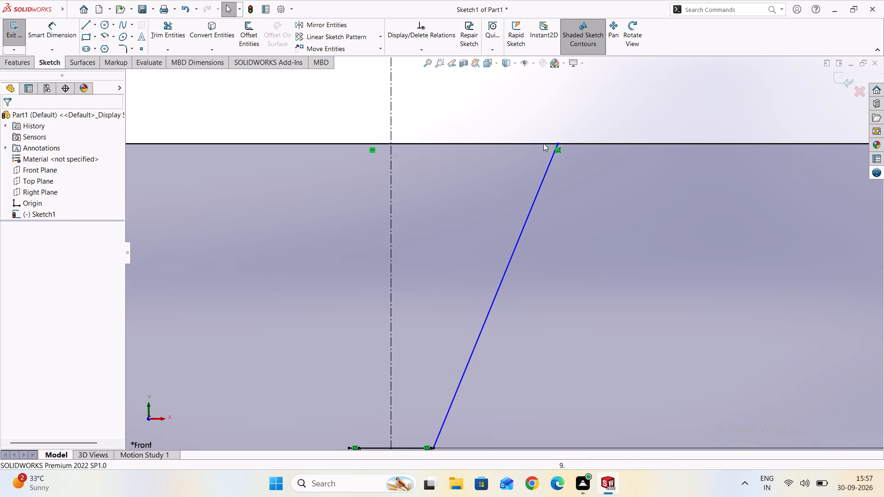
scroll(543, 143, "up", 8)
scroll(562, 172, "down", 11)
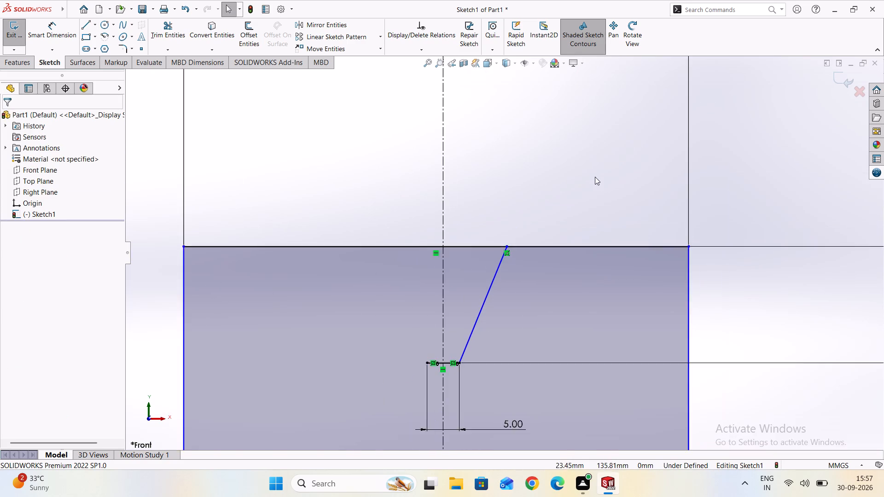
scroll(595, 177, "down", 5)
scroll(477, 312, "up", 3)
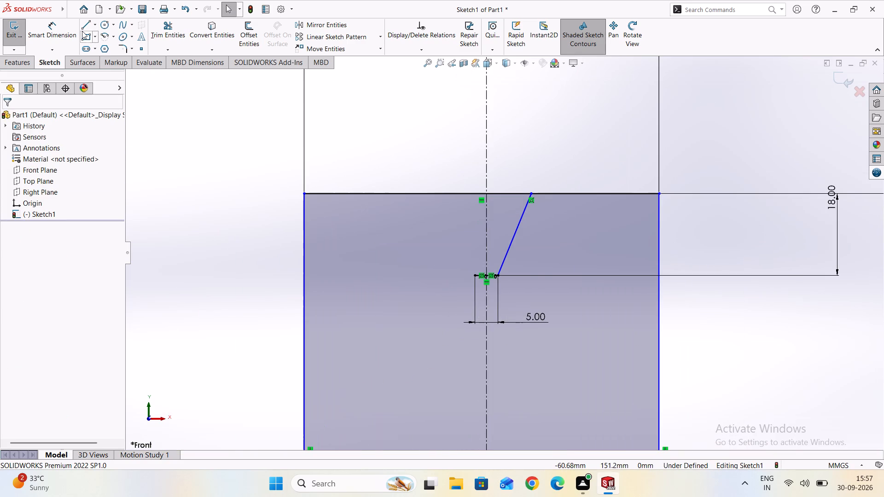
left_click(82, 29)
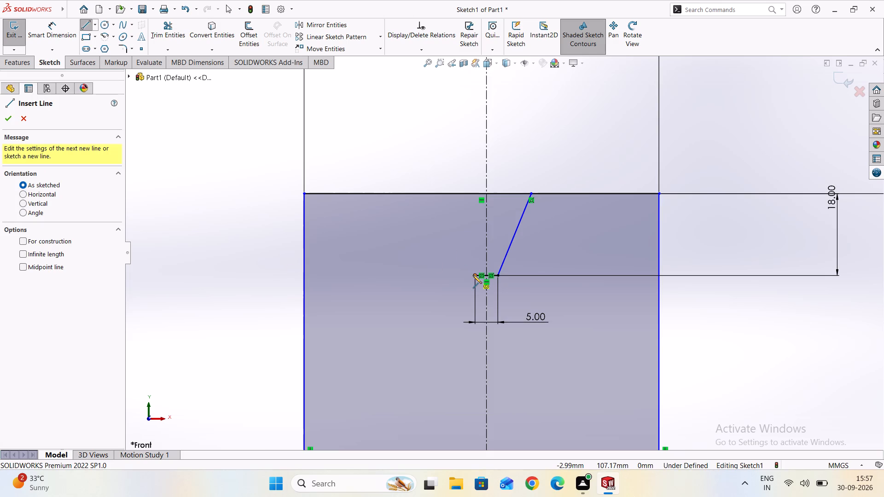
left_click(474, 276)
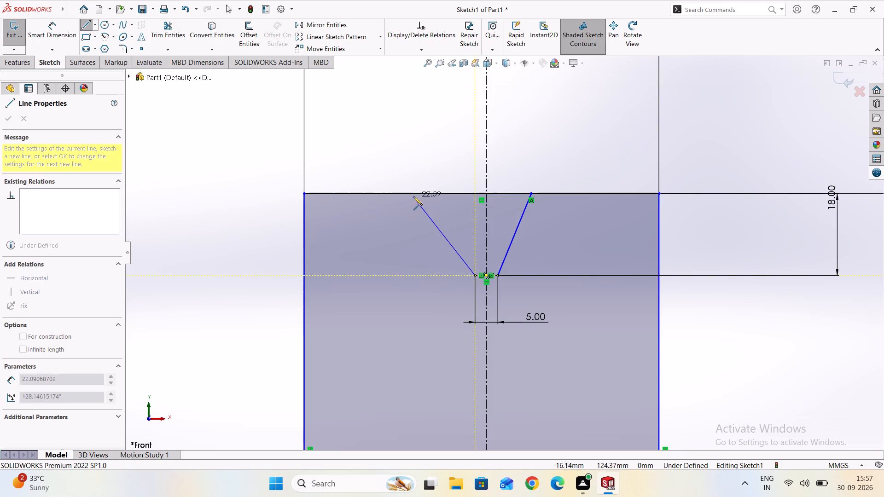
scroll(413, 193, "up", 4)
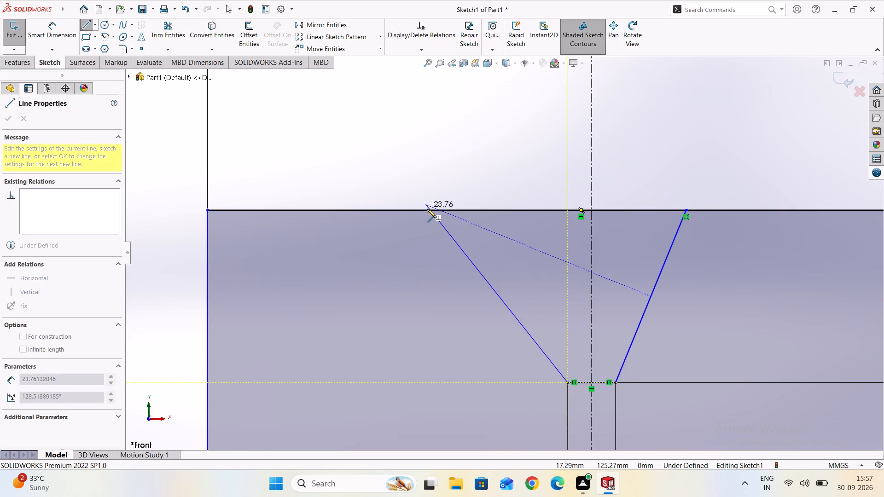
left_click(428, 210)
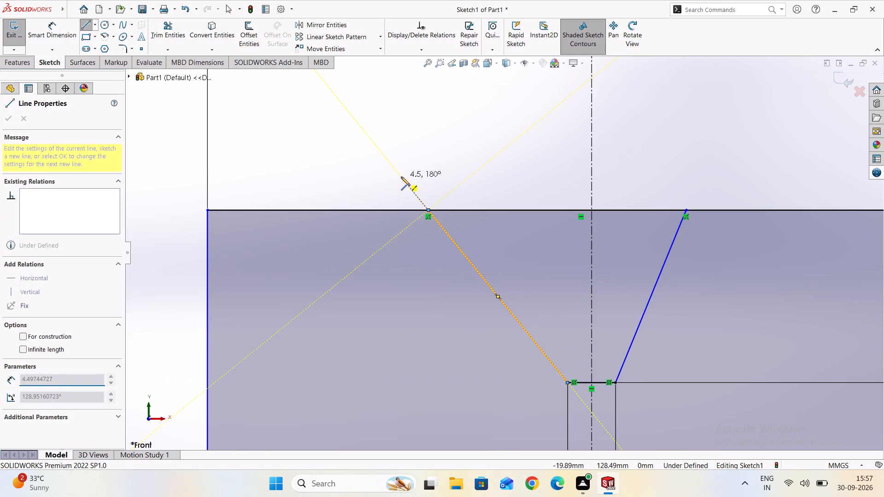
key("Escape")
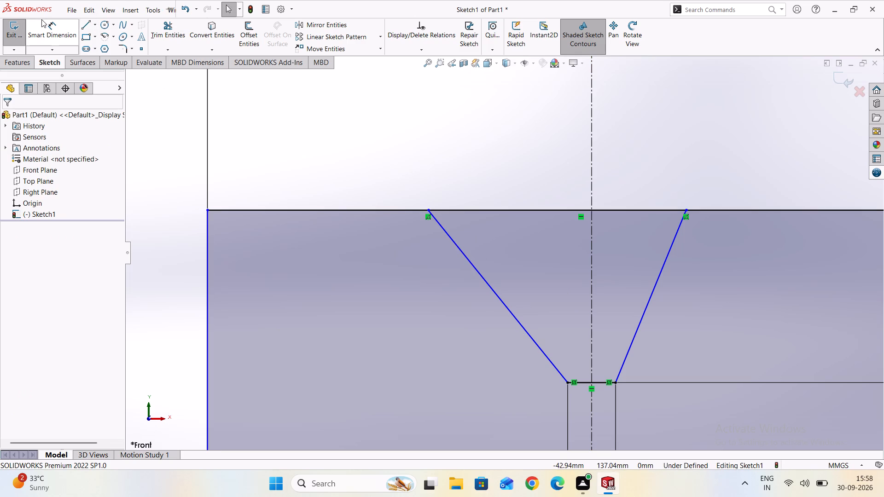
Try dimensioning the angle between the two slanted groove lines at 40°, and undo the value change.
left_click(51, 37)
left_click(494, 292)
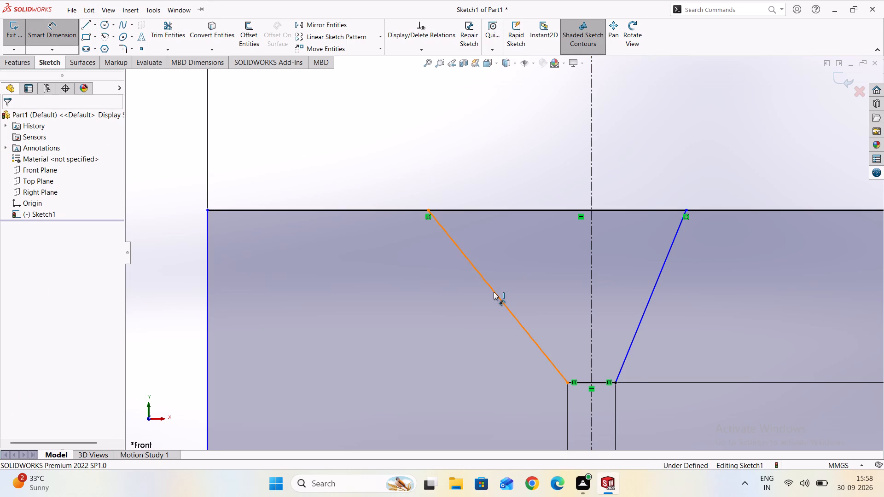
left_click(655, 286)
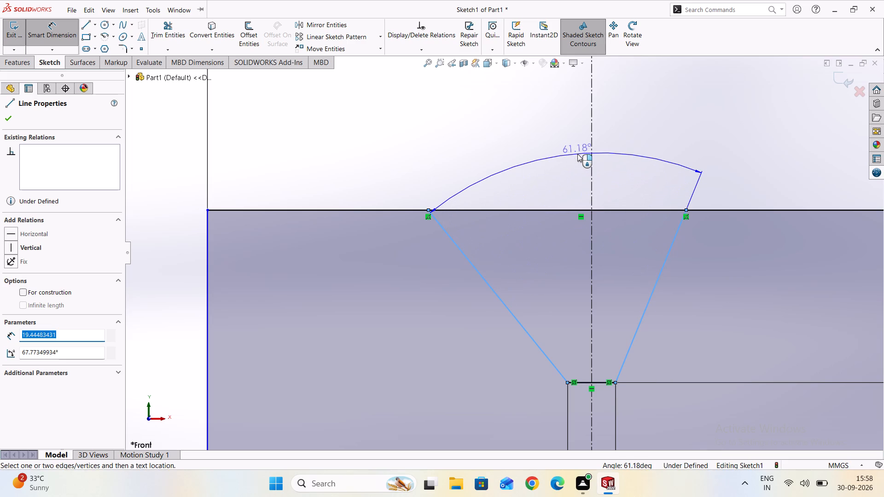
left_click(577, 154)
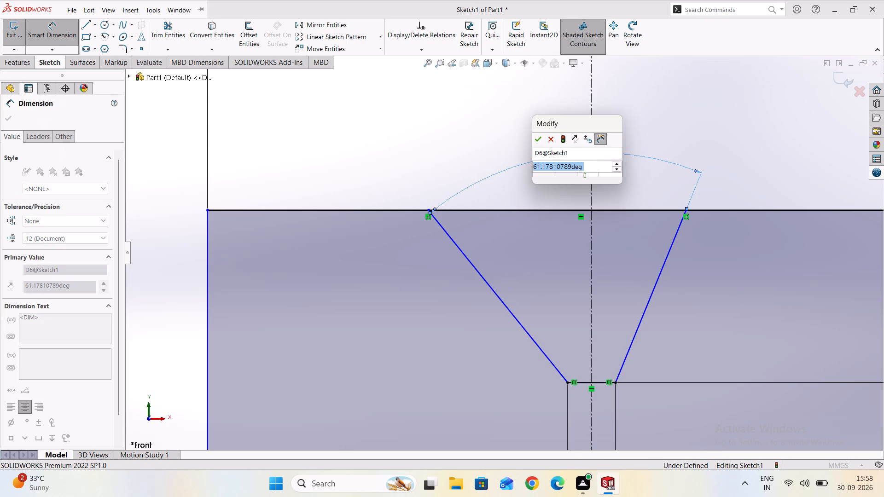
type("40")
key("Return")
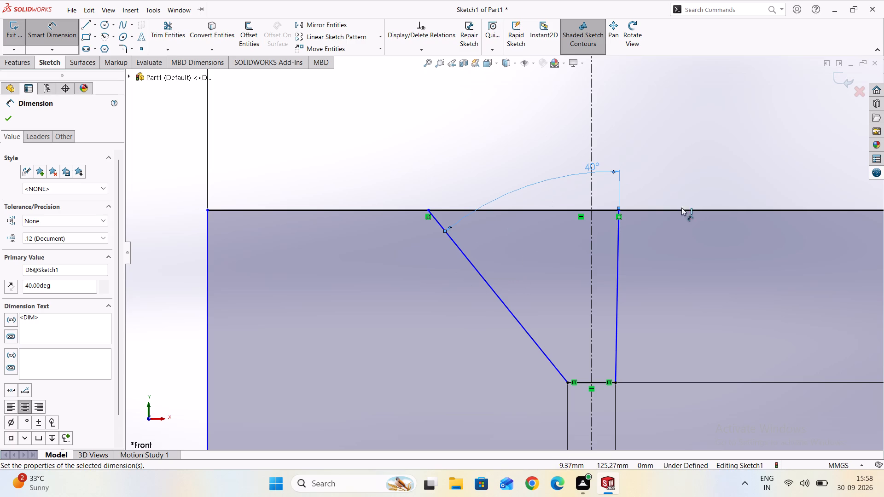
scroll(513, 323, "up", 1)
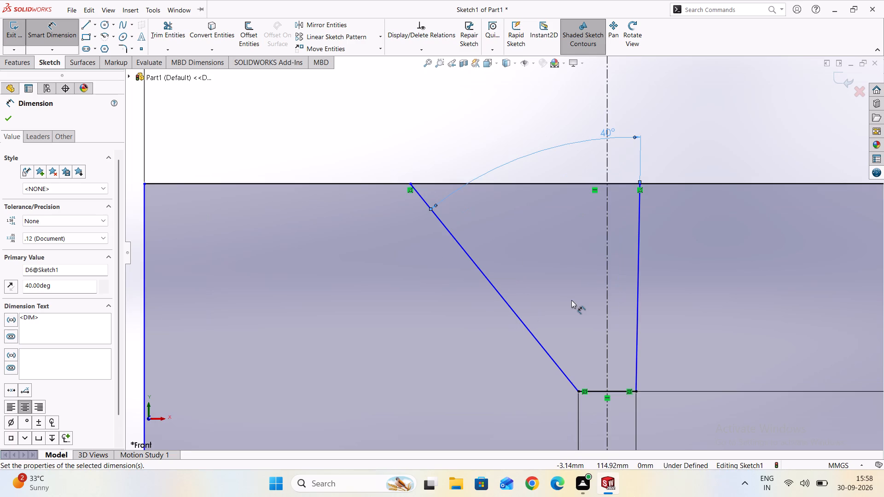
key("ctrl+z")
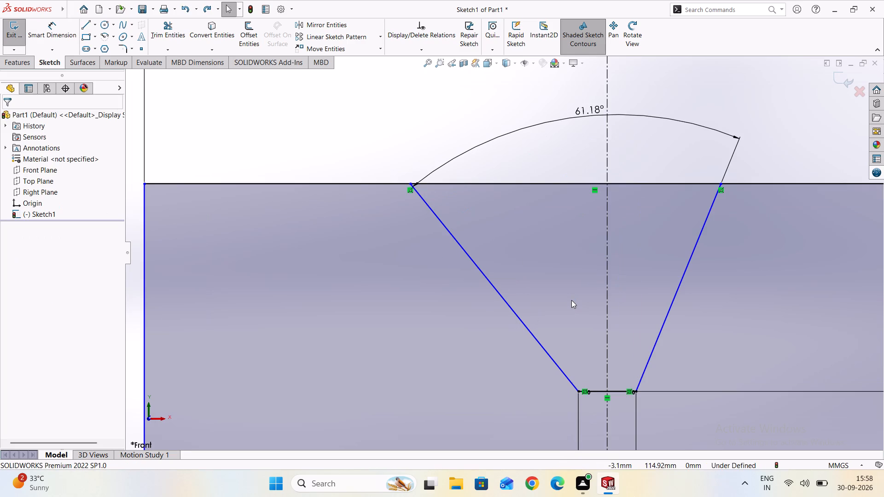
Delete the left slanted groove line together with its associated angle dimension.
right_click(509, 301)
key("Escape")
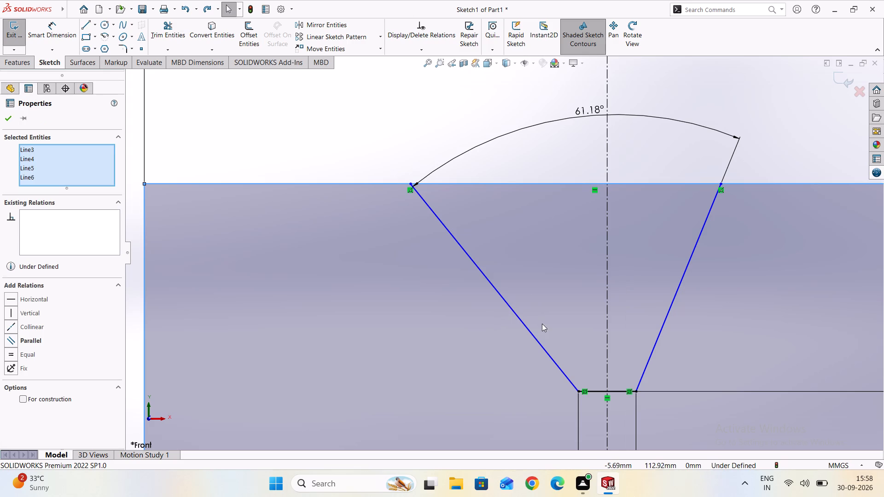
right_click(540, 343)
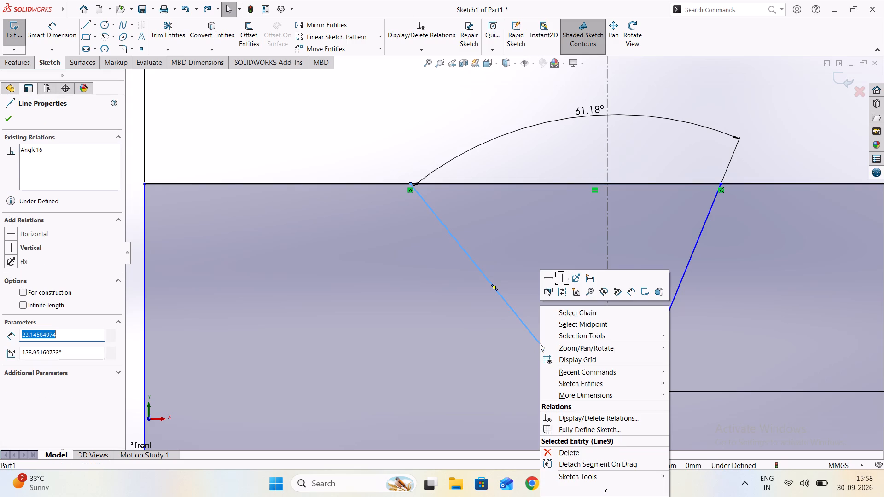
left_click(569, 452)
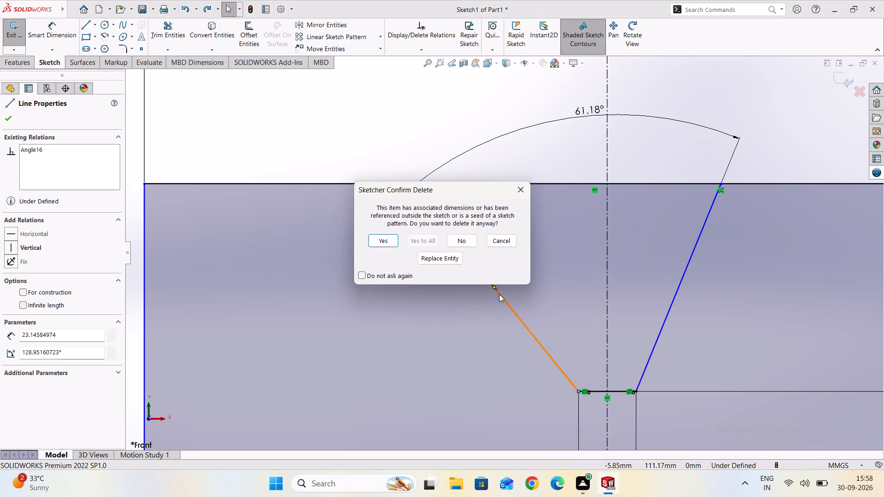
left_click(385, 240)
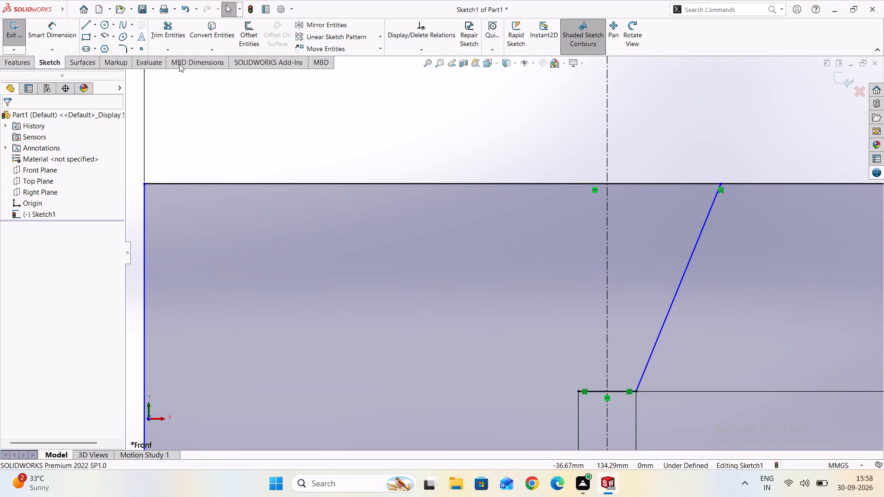
Sketch a slanted line about 19.1 mm long from the 5 mm line's left endpoint outward to the rectangle's top edge.
left_click(84, 29)
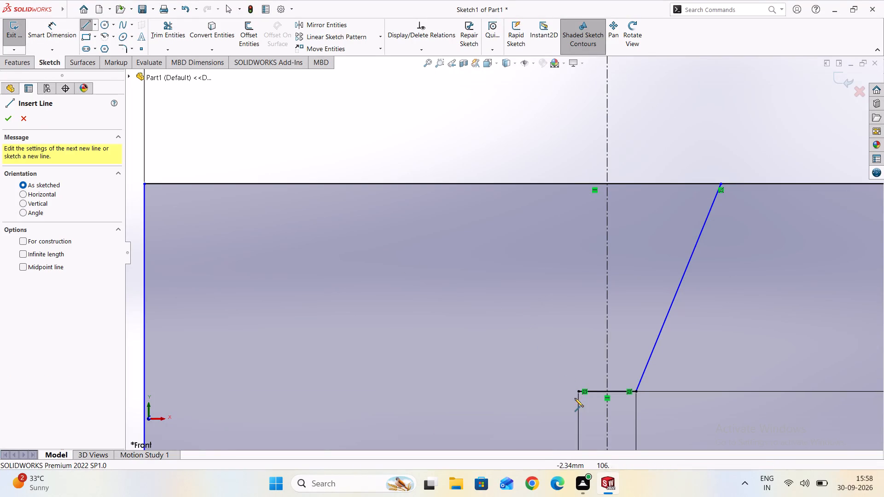
left_click(579, 391)
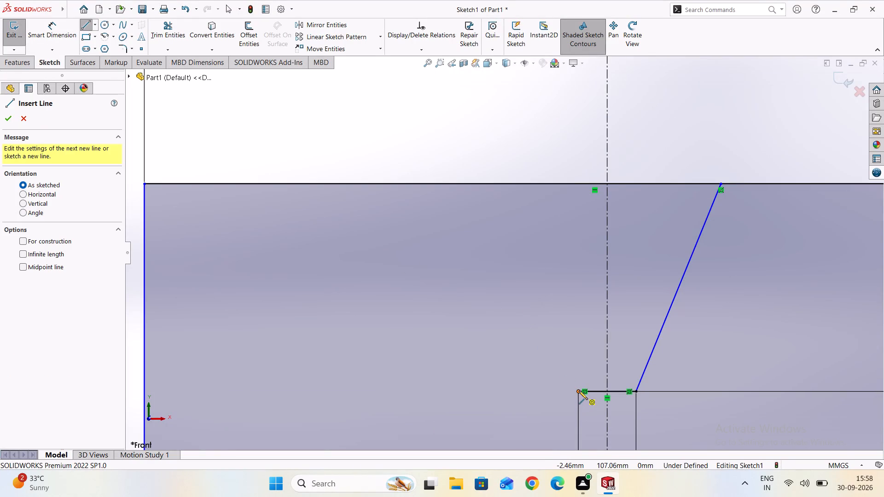
left_click(504, 183)
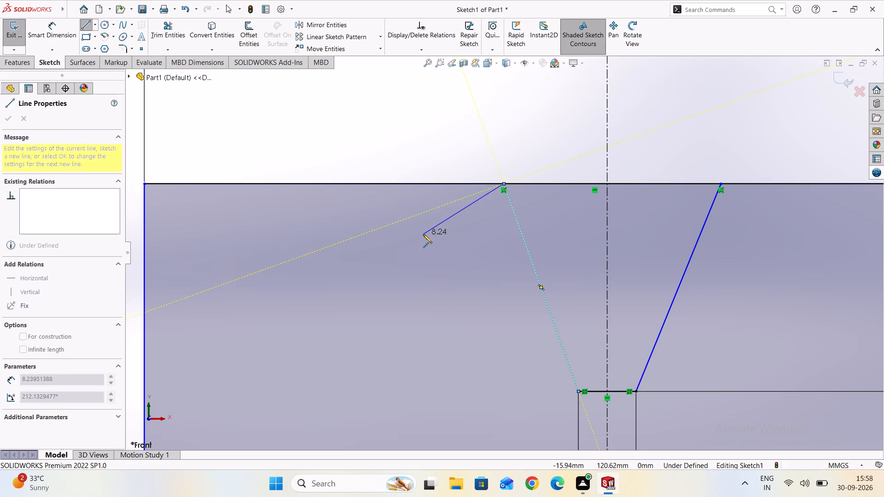
key("Escape")
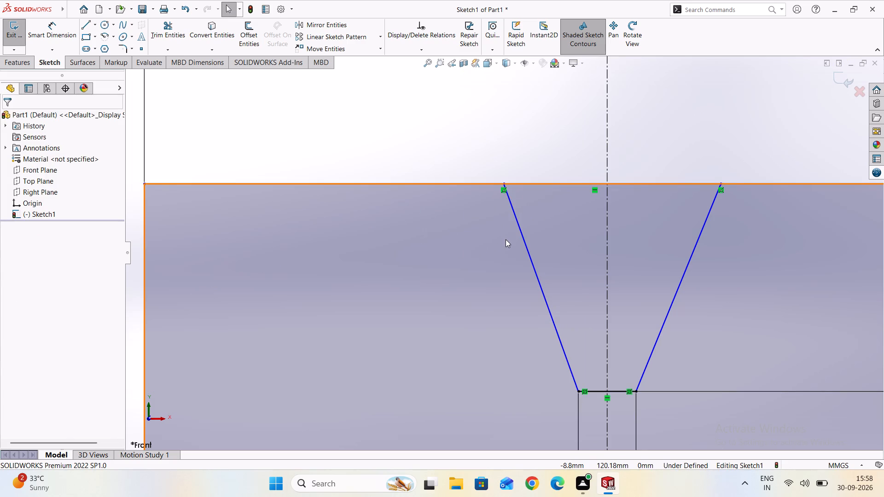
Make the two slanted groove lines symmetric about the vertical centerline with a Symmetric relation.
left_click(532, 258, "ctrl")
left_click(606, 257, "ctrl")
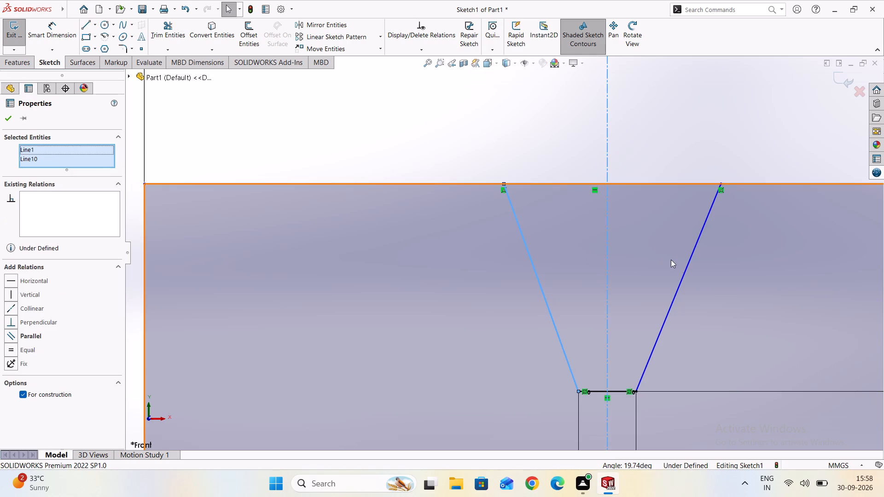
left_click(685, 268, "ctrl")
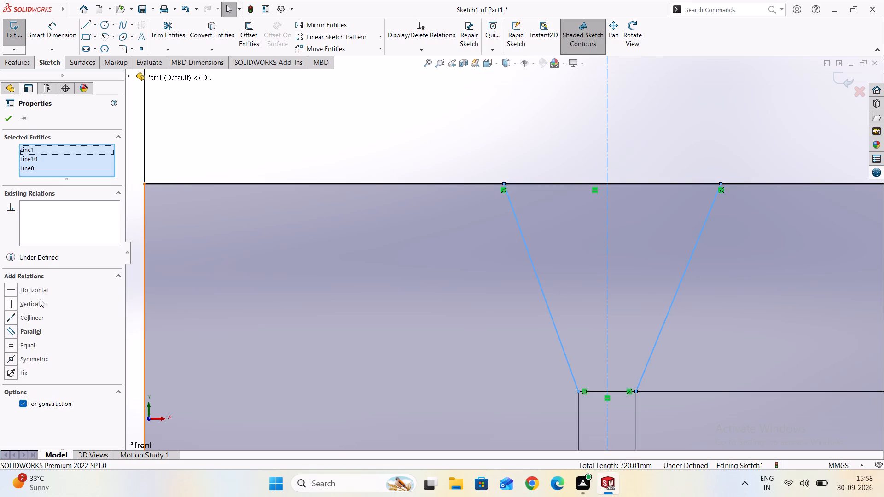
left_click(35, 360)
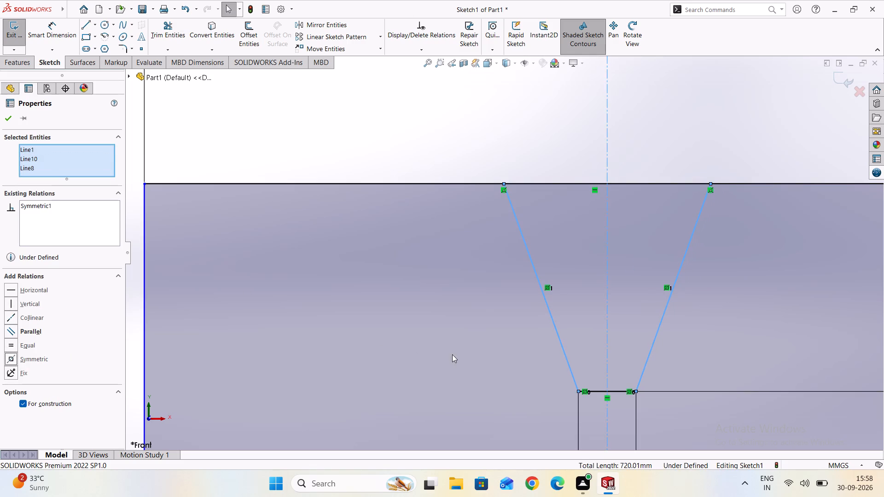
scroll(582, 346, "down", 2)
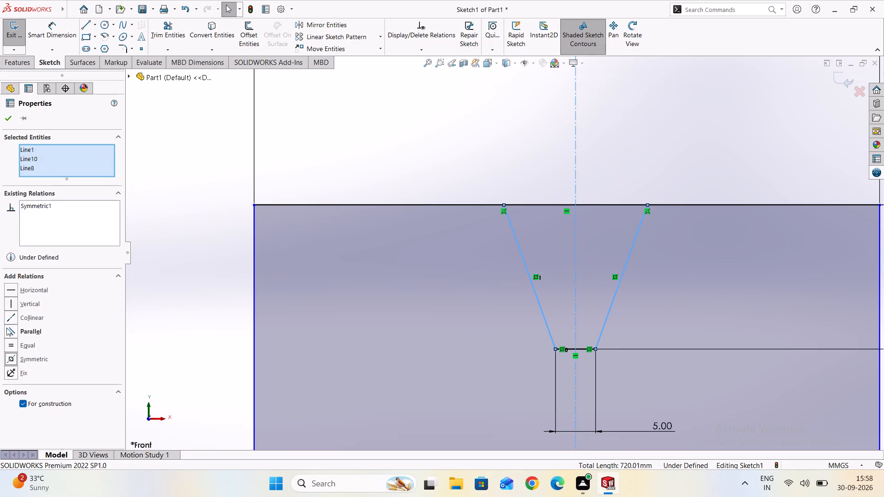
left_click(38, 360)
left_click(38, 360)
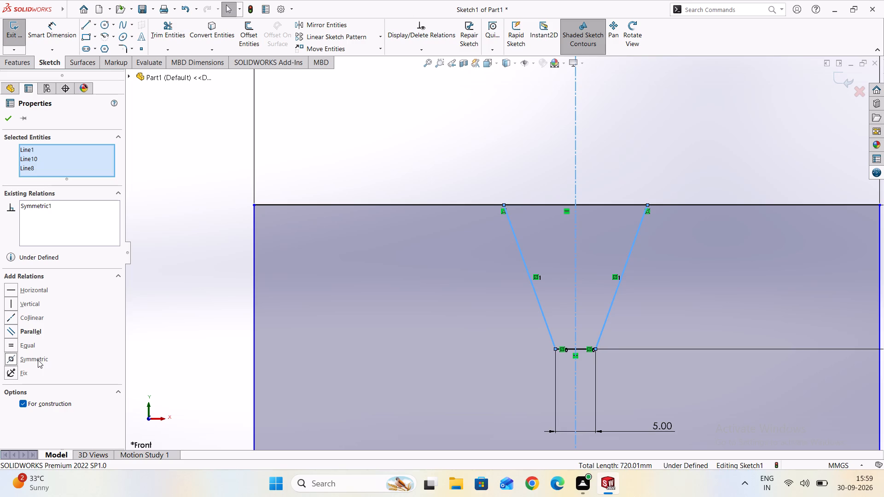
left_click(11, 122)
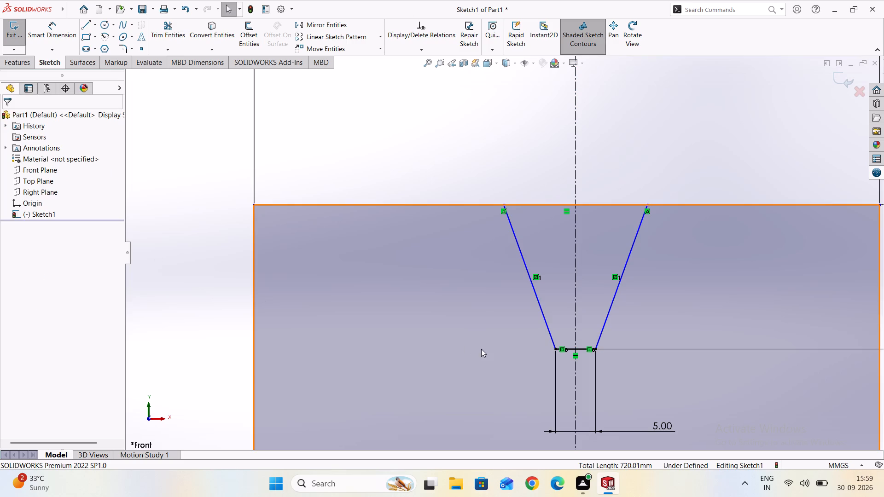
Dimension the angle between the two slanted groove lines at 40°, placing it above the groove opening.
scroll(627, 359, "up", 1)
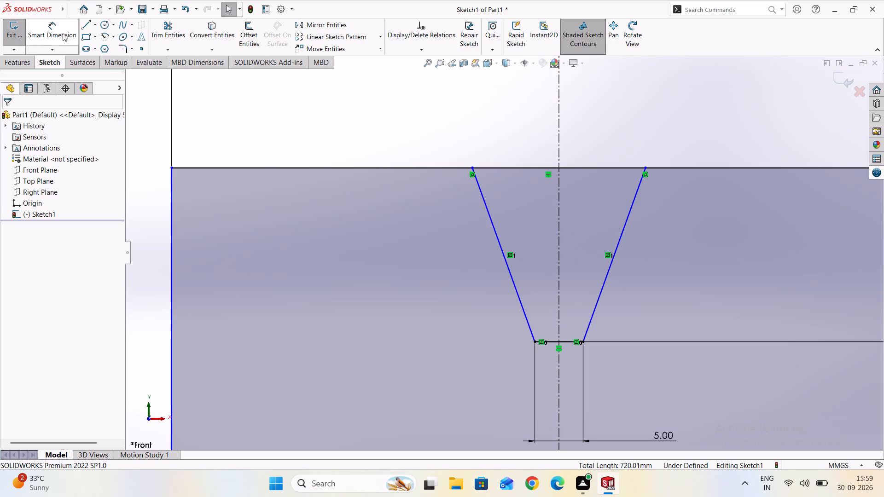
left_click(41, 27)
left_click(500, 248)
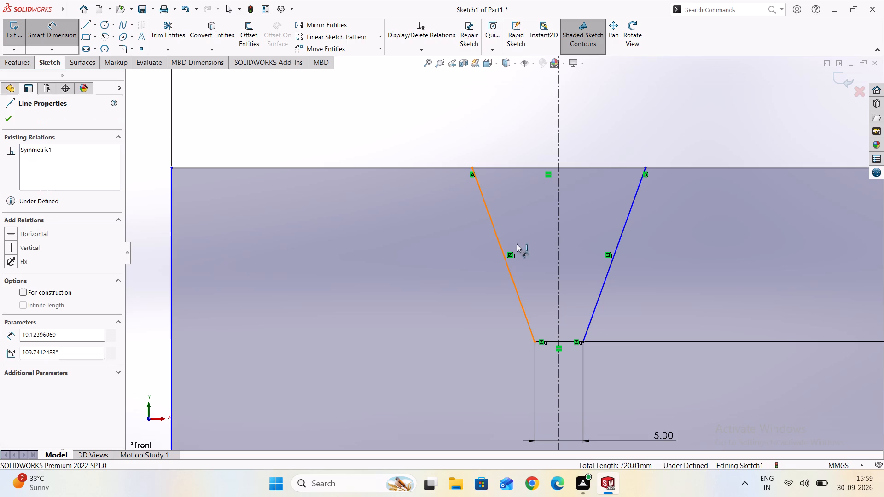
left_click(619, 240)
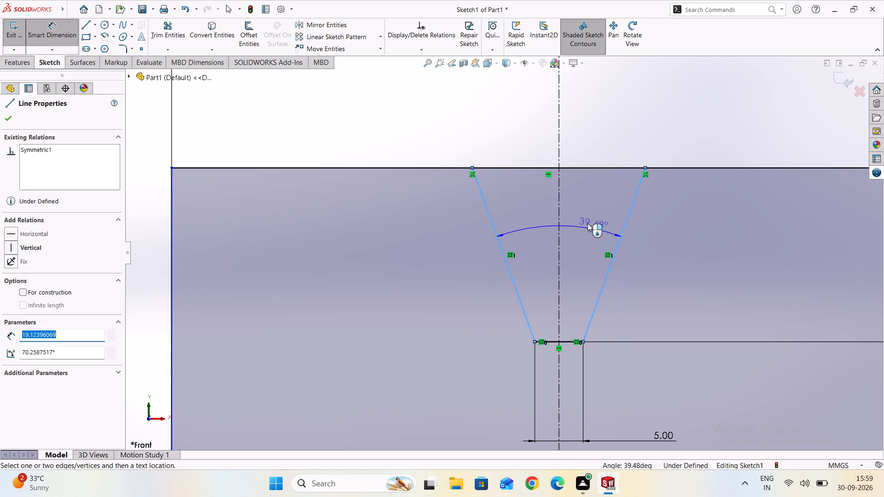
left_click(563, 127)
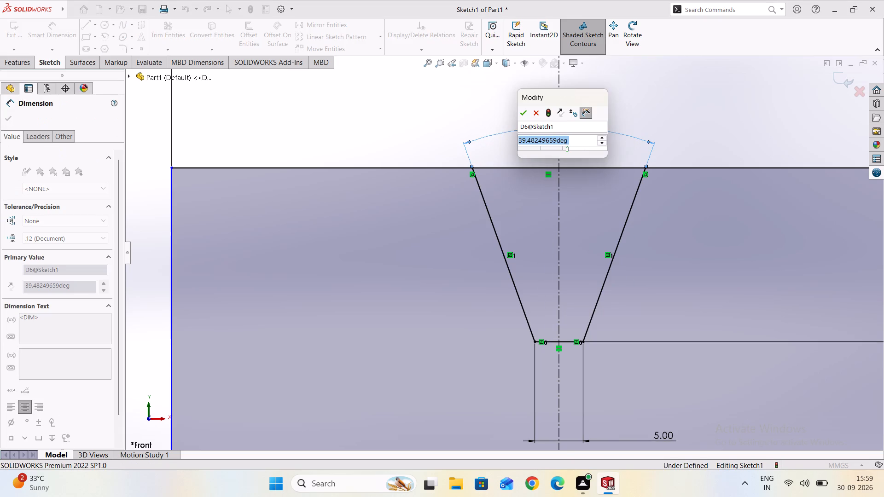
type("40")
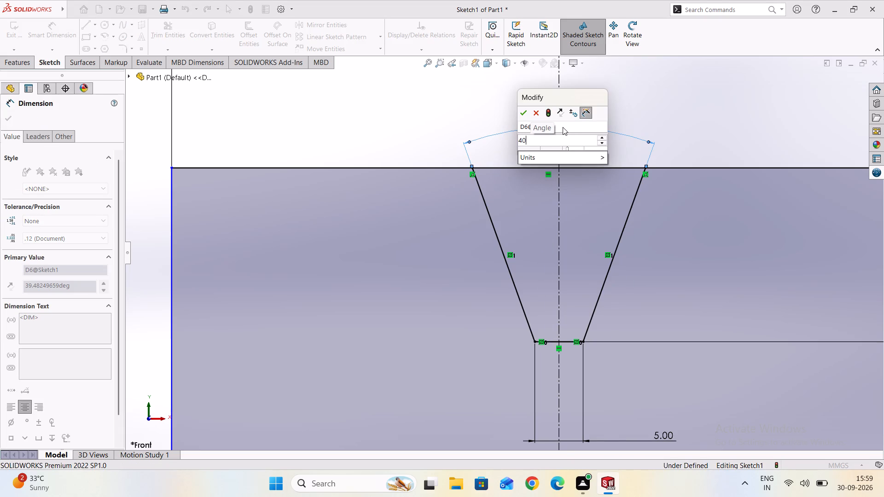
key("Return")
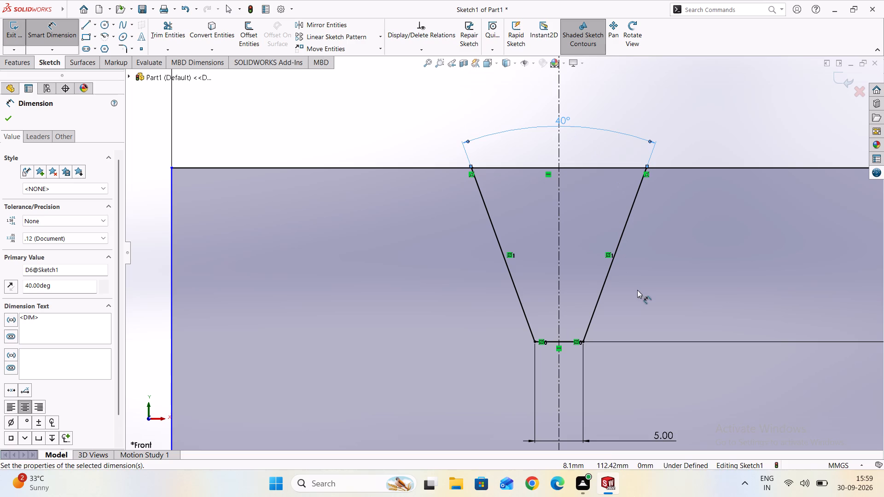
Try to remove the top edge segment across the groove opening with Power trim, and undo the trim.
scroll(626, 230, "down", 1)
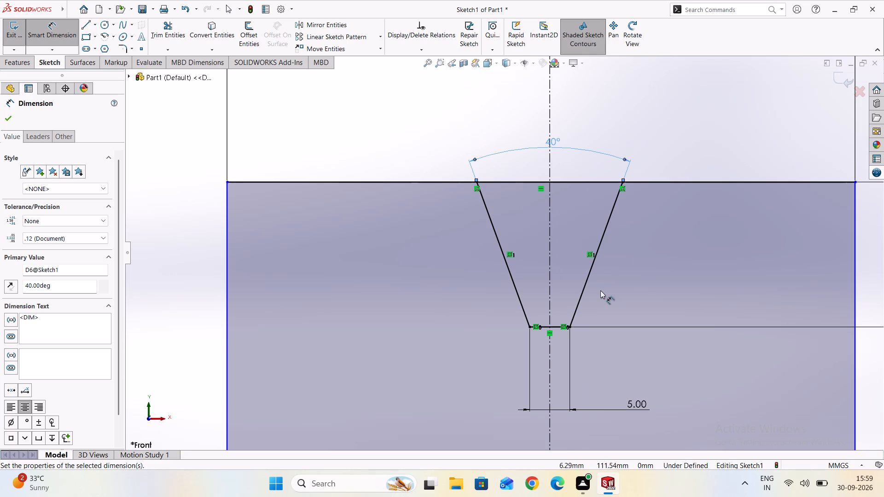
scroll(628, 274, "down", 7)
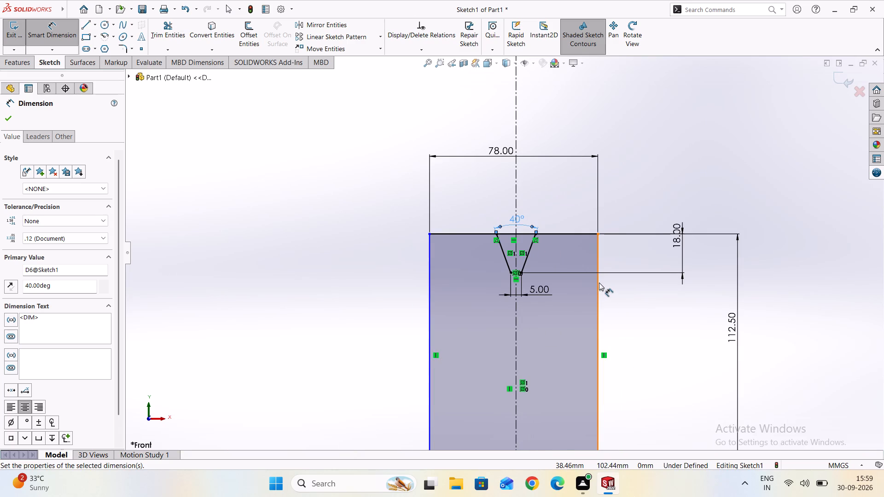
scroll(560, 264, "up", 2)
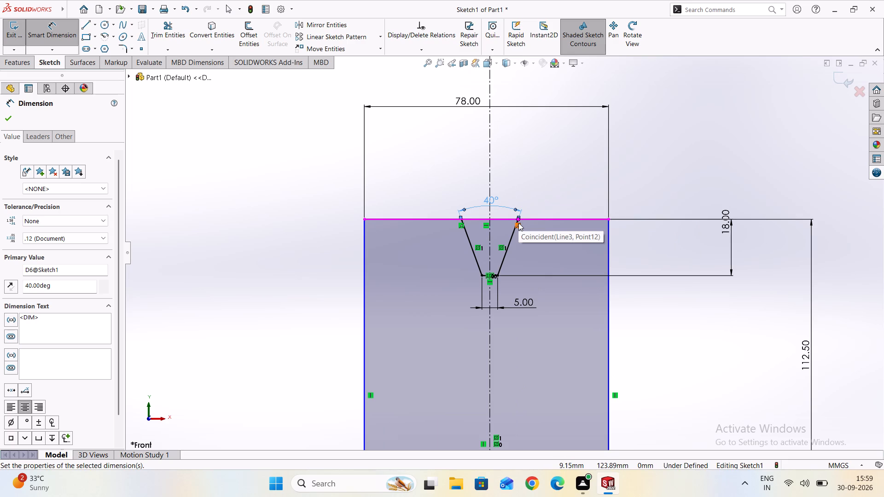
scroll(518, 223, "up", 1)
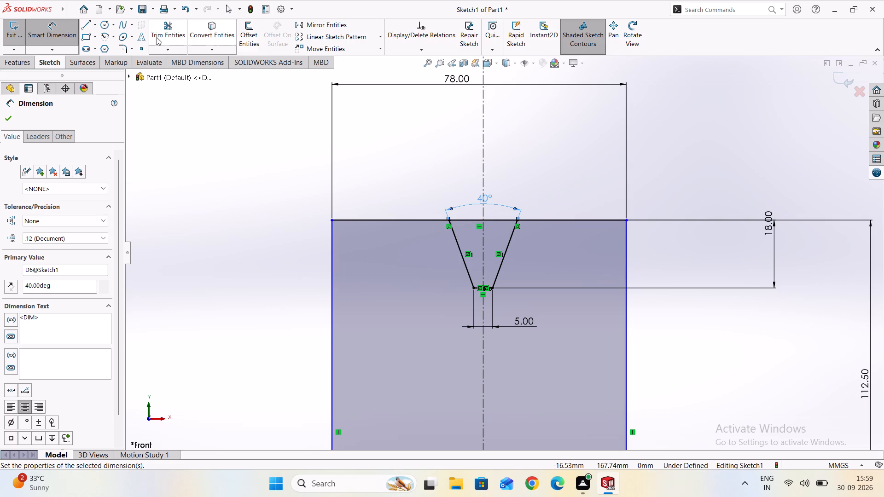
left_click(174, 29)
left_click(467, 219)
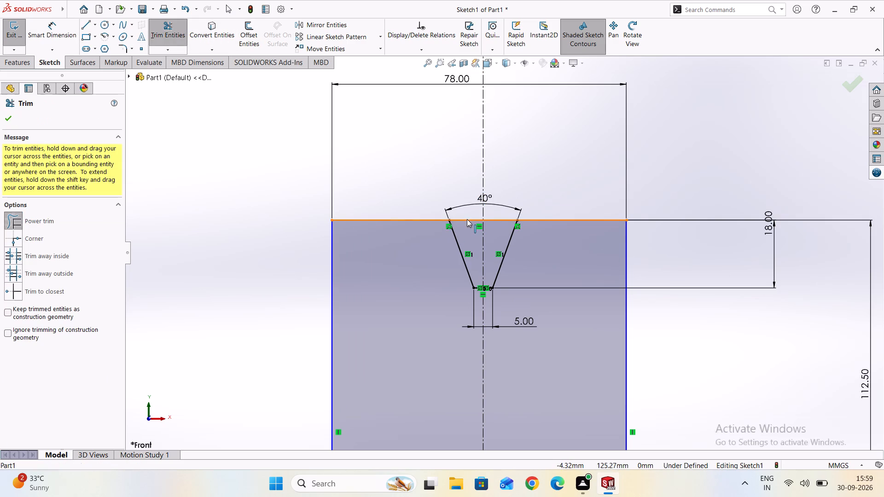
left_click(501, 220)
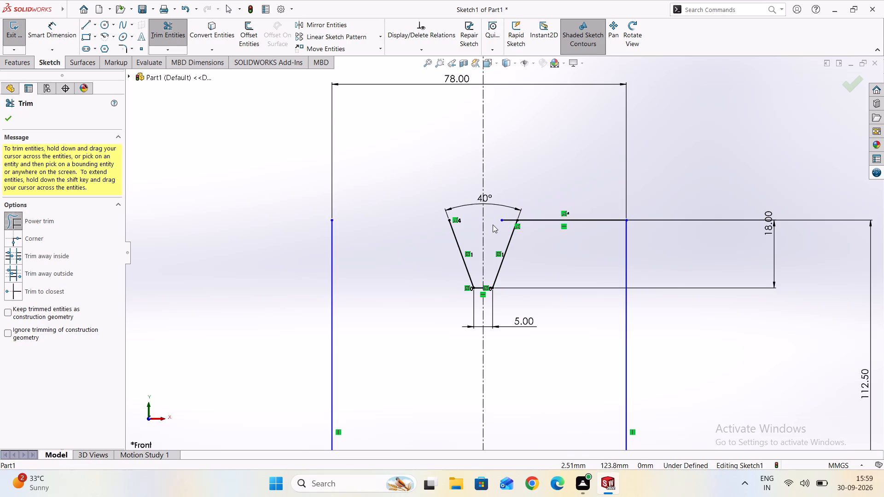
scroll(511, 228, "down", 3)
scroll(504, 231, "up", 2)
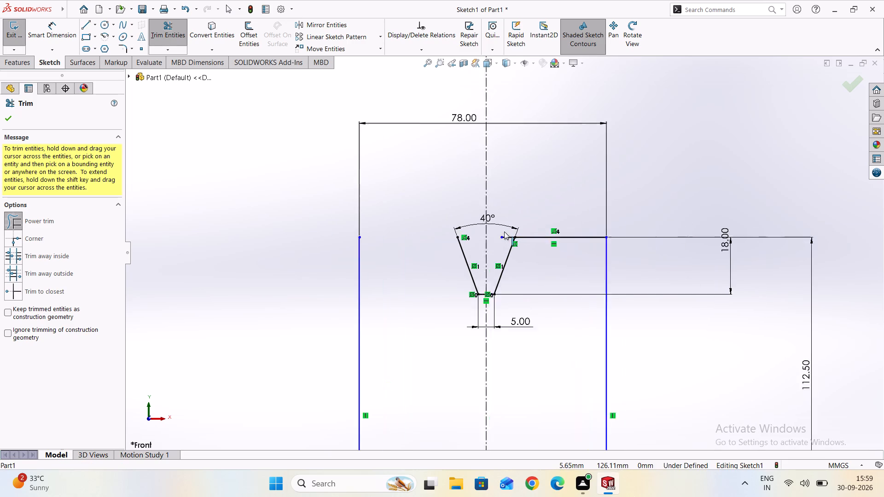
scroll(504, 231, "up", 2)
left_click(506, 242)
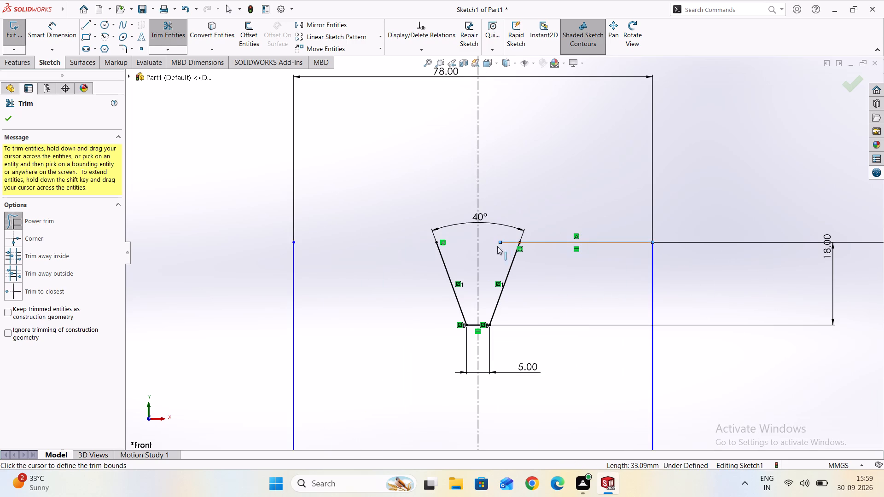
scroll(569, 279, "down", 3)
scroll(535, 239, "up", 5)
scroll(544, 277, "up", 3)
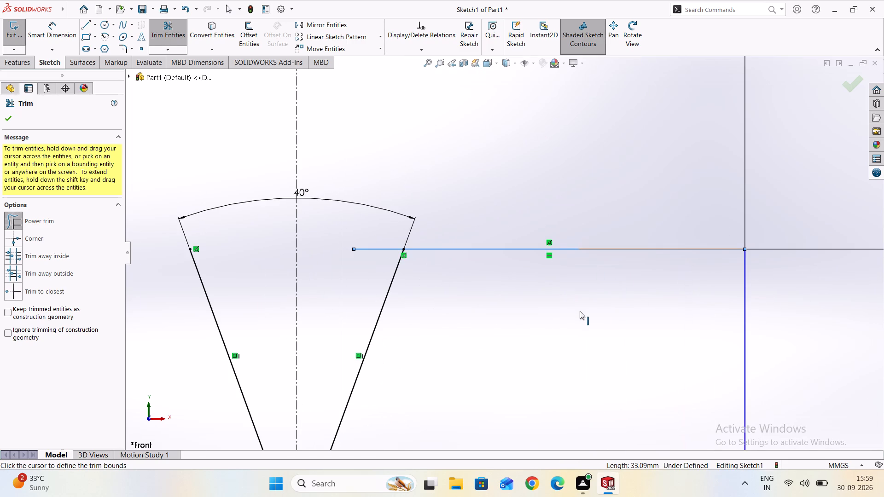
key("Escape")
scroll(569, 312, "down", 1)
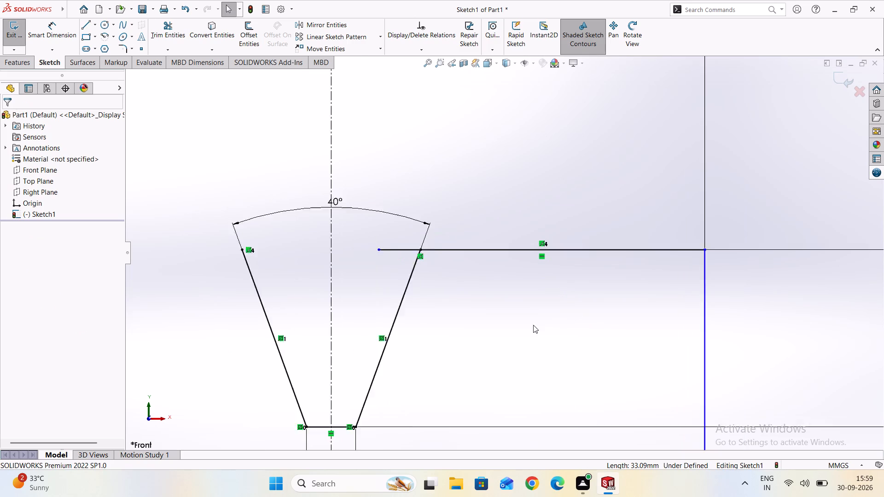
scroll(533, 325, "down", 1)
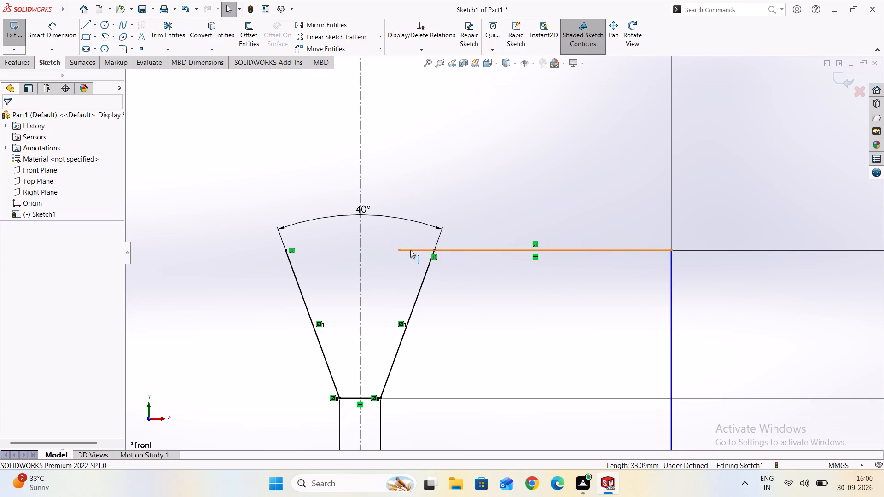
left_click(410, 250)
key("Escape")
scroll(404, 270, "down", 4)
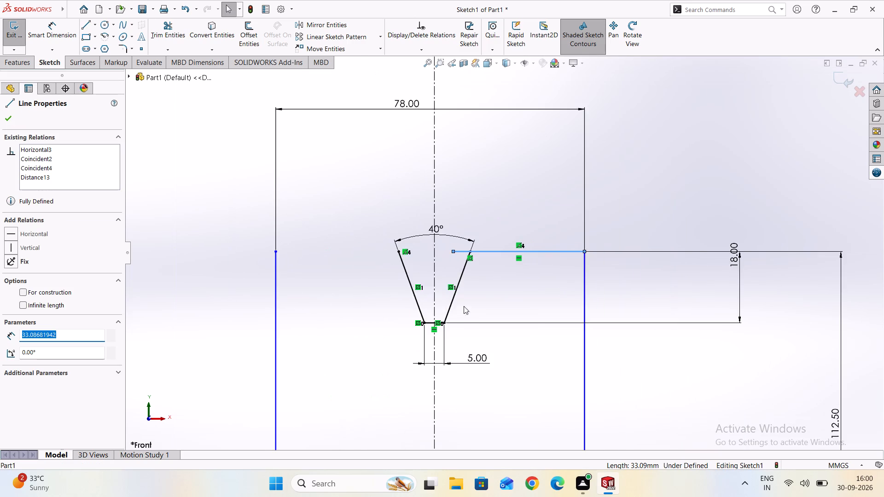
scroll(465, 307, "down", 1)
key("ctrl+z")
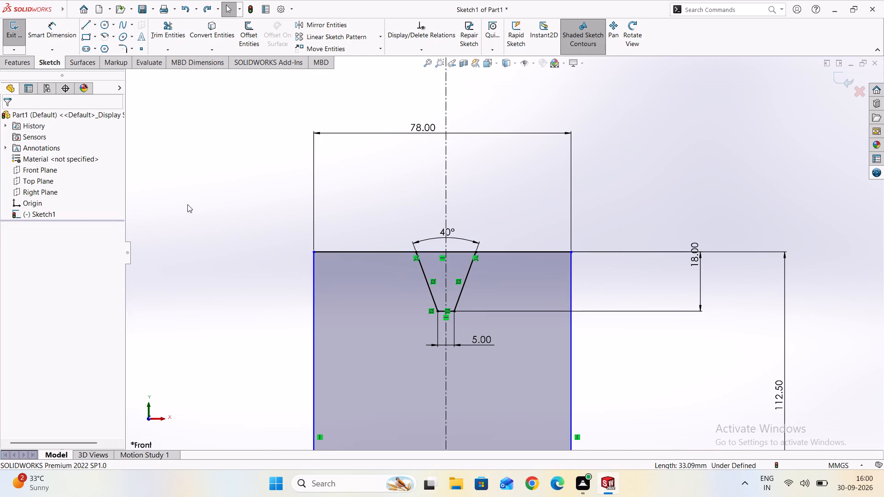
Trim away the rectangle's top edge across the groove opening on both sides of the centerline, using Trim to closest.
left_click(177, 35)
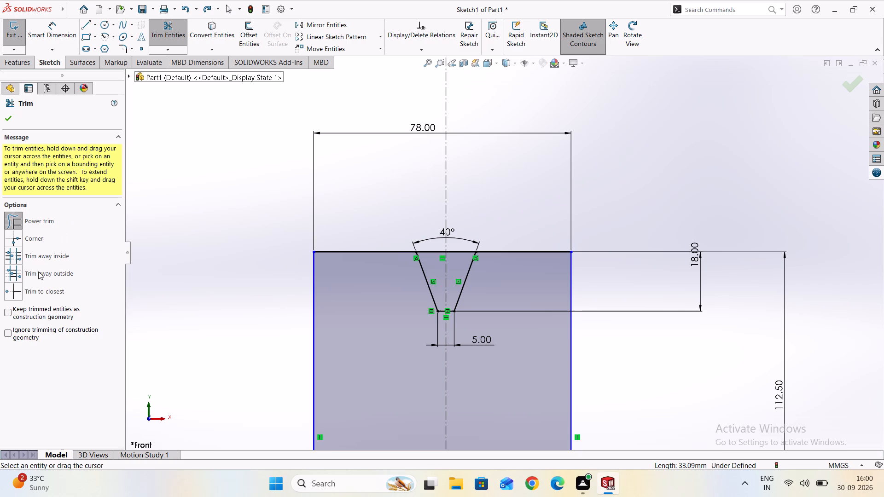
left_click(23, 292)
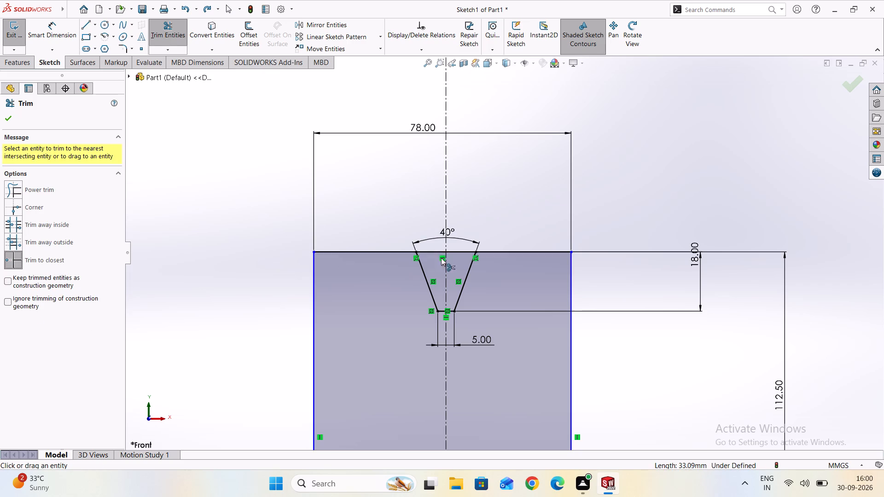
scroll(433, 253, "up", 3)
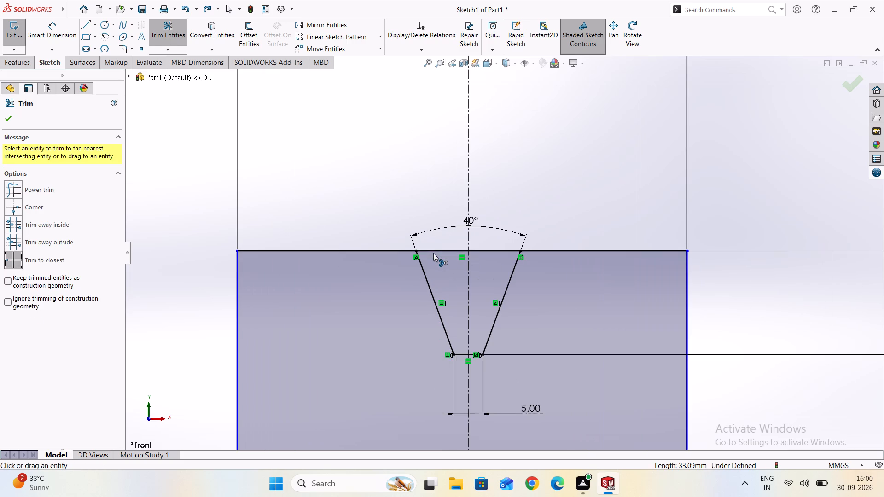
left_click(433, 249)
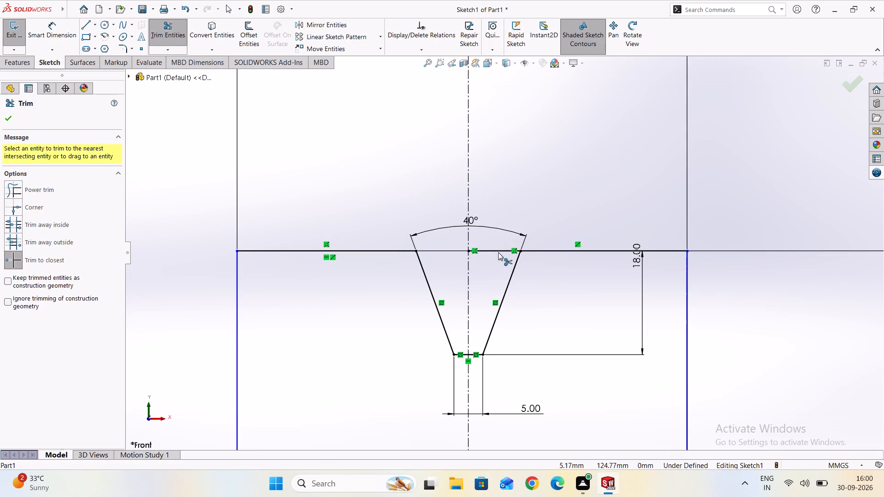
left_click(498, 249)
scroll(518, 269, "down", 3)
scroll(555, 284, "down", 3)
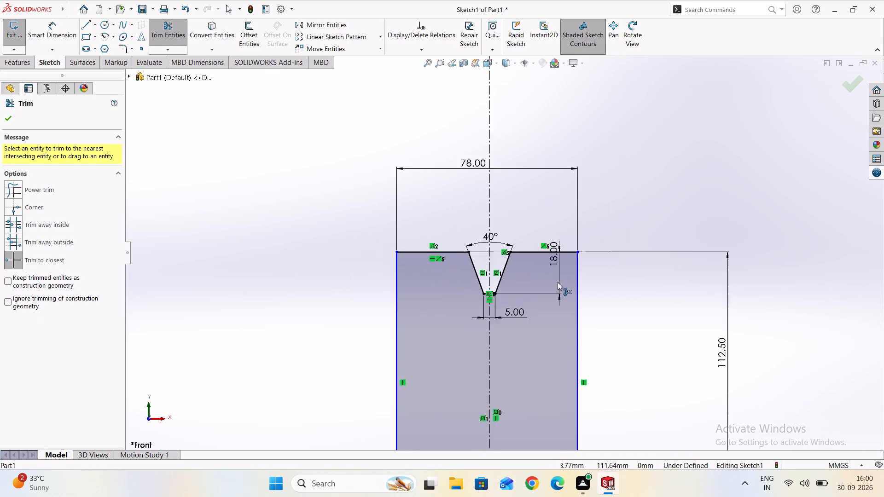
scroll(576, 284, "down", 1)
scroll(501, 315, "up", 3)
key("Escape")
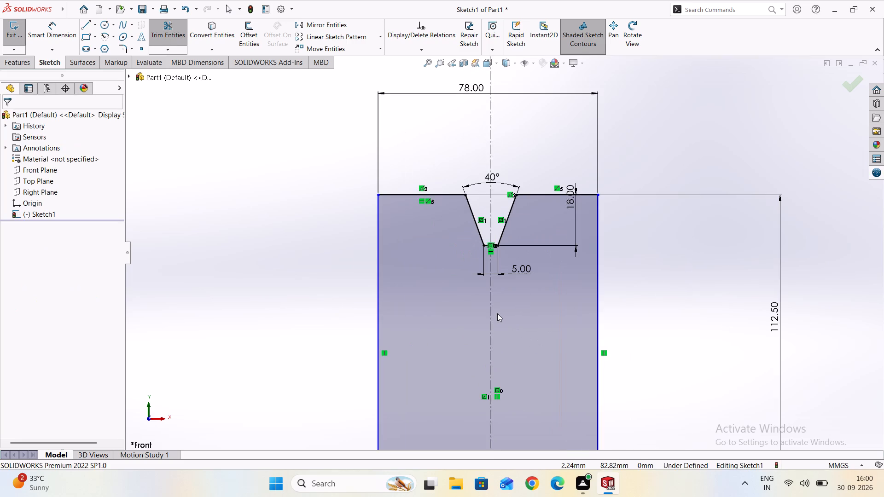
Sketch a horizontal line about 8.6 mm long to the left of the central groove, level with the groove's bottom line.
scroll(489, 246, "up", 3)
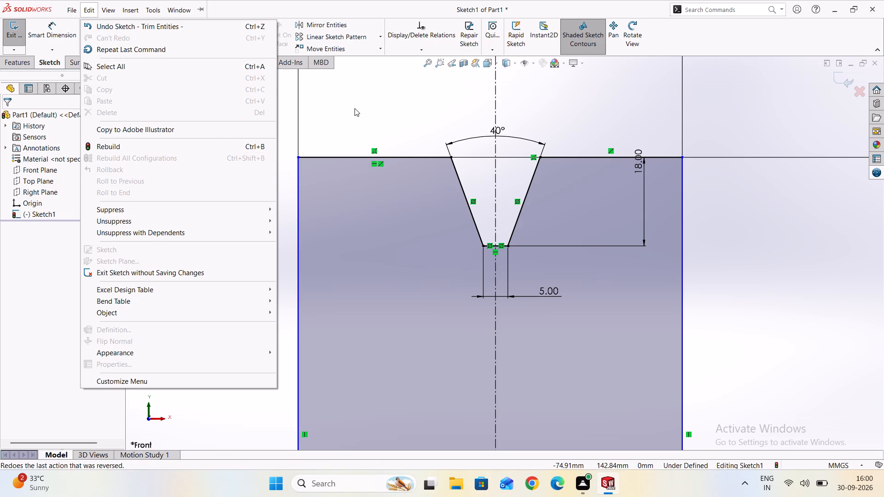
key("Escape")
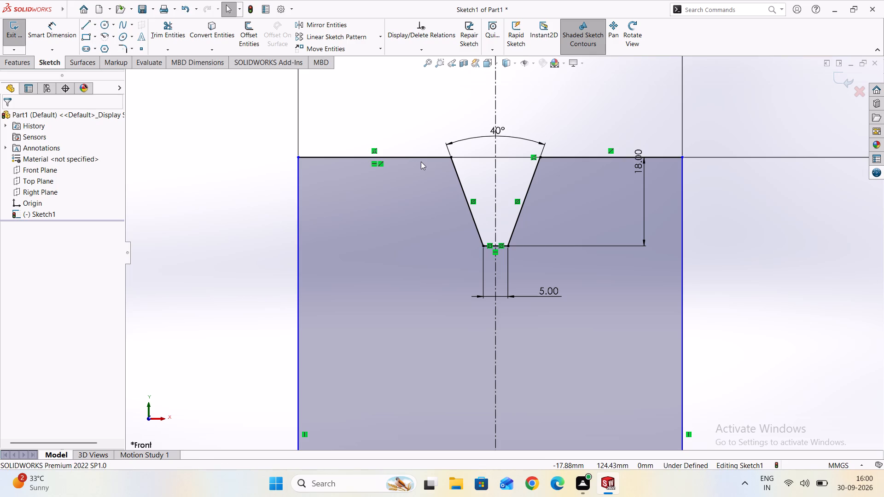
scroll(430, 161, "up", 2)
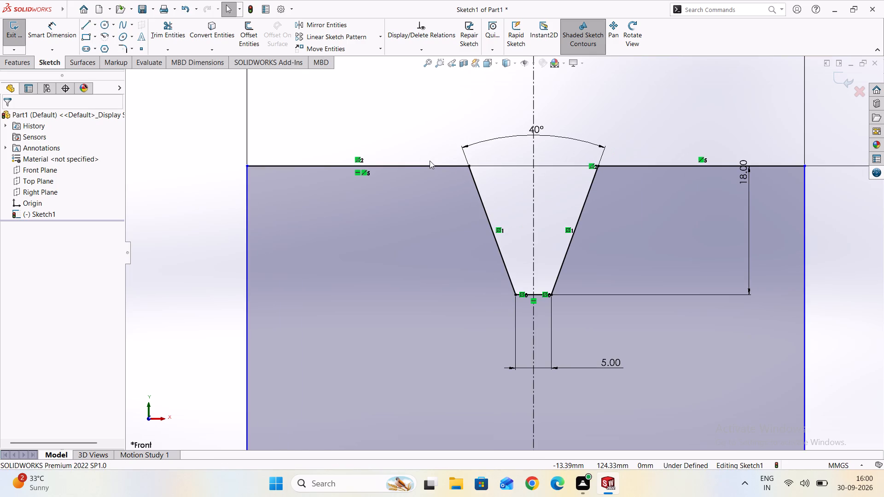
scroll(430, 161, "down", 2)
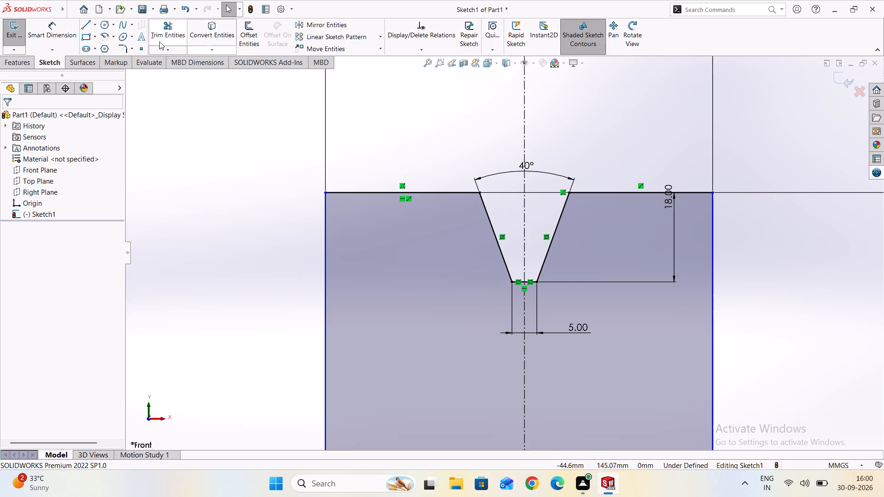
left_click(86, 26)
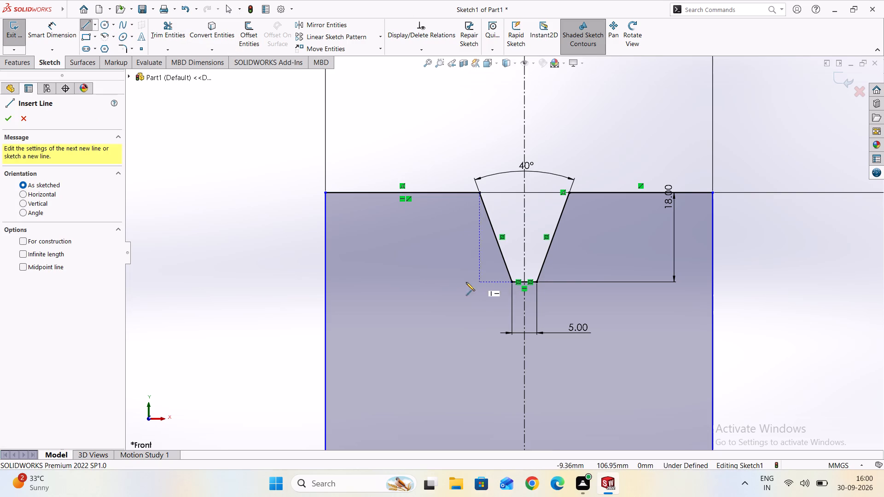
left_click(382, 281)
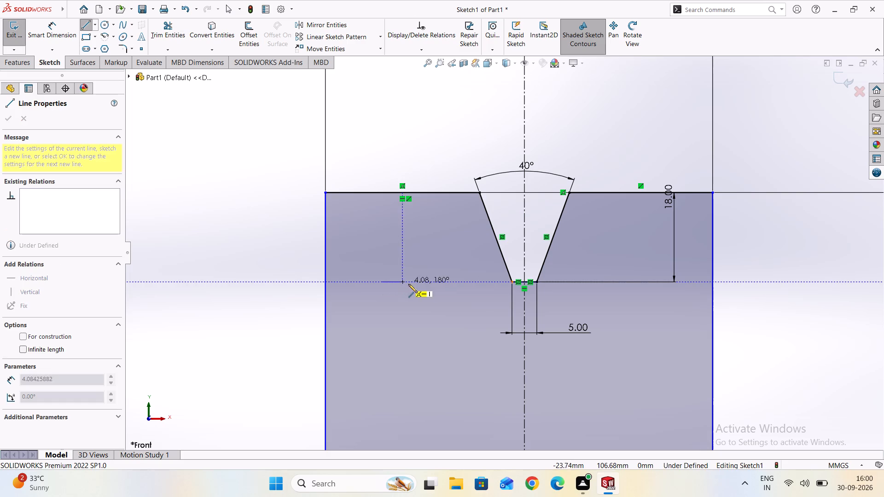
left_click(425, 284)
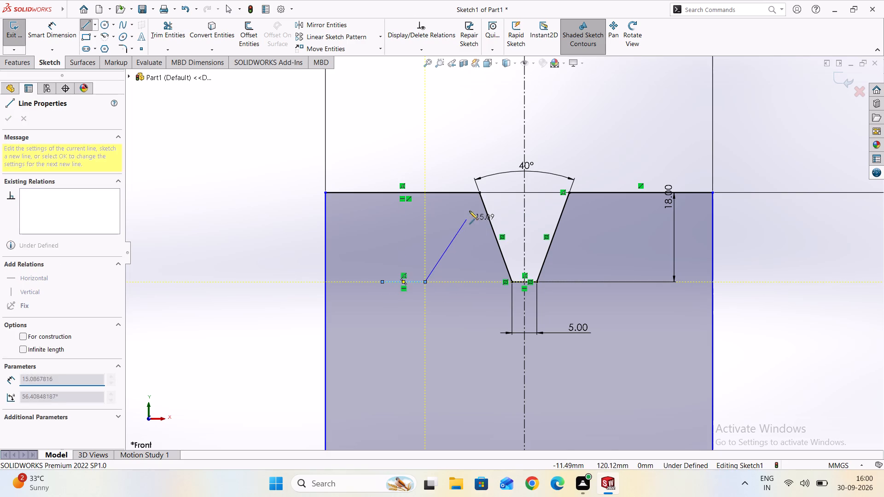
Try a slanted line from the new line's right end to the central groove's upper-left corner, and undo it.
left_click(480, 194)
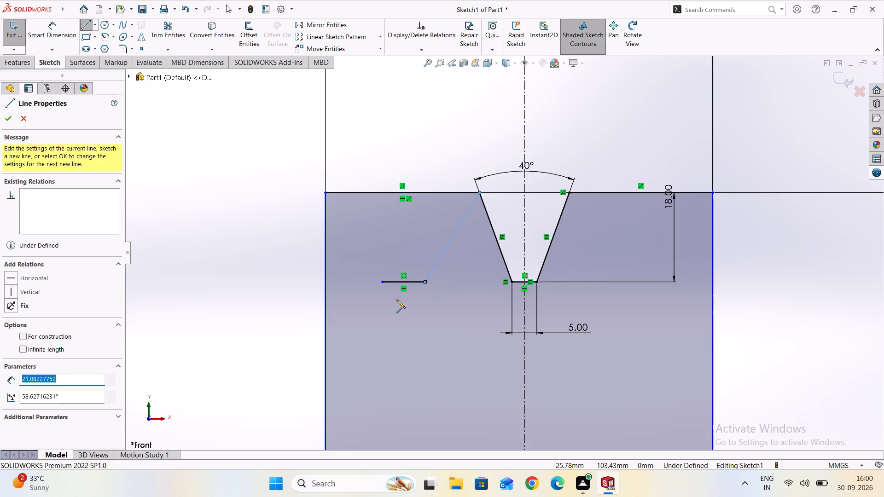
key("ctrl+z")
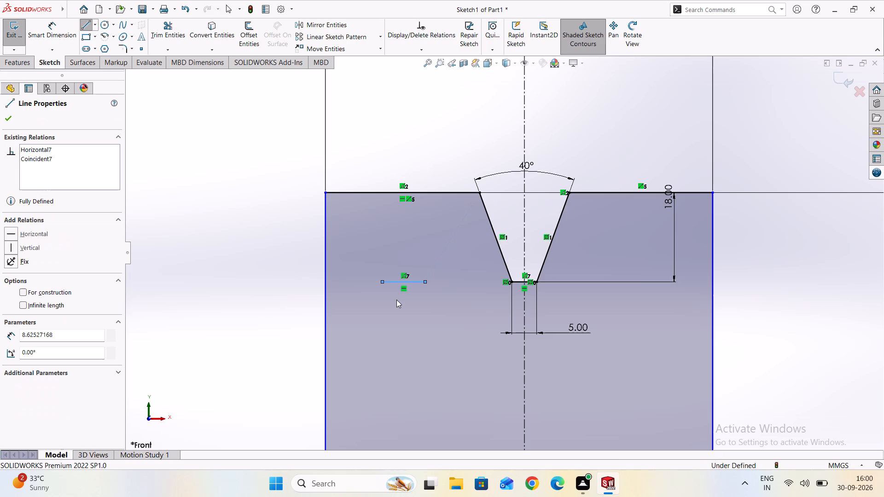
Sketch two outward-slanting lines from the ends of the short horizontal line up to the profile's top edge, outlining a second V-groove.
left_click(83, 23)
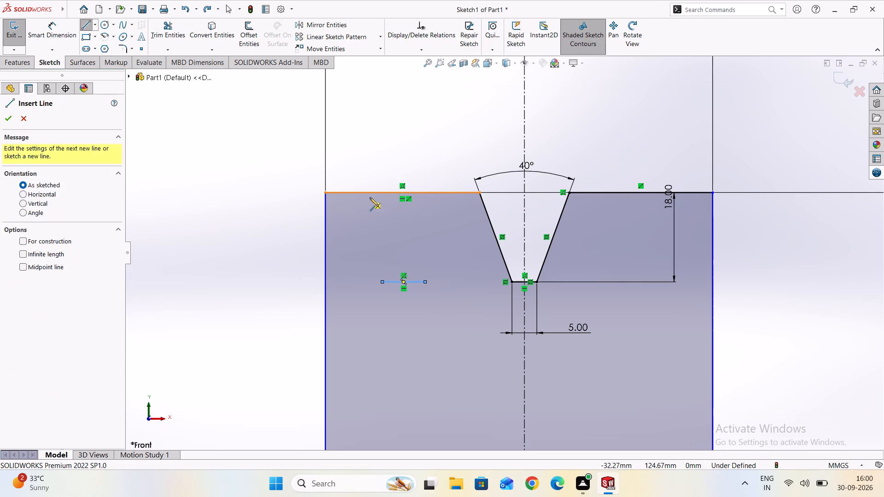
left_click(425, 281)
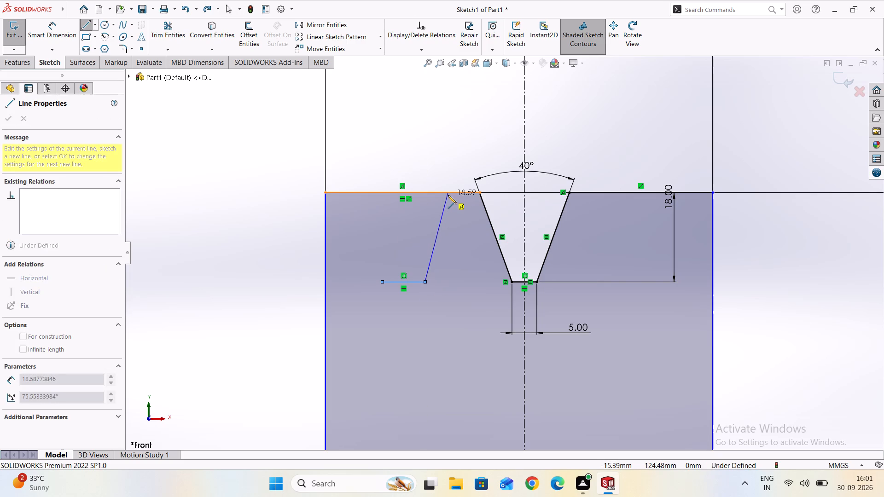
left_click(447, 193)
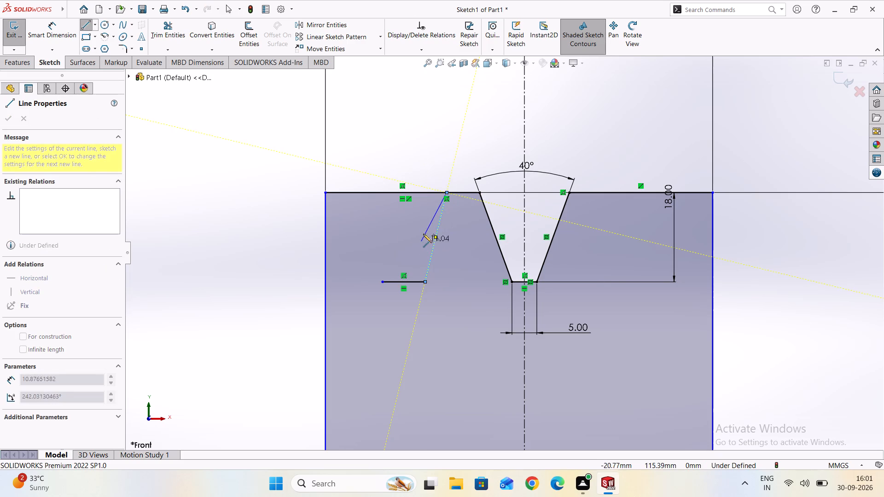
key("Escape")
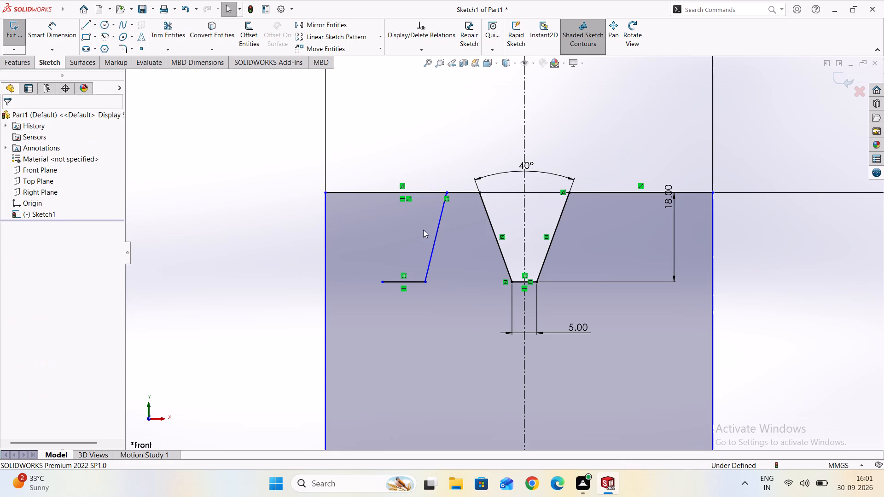
left_click(90, 25)
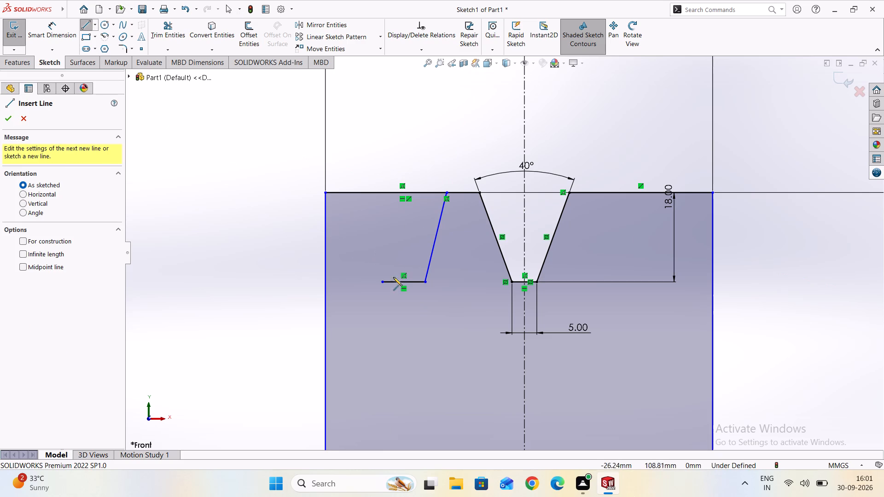
left_click(382, 281)
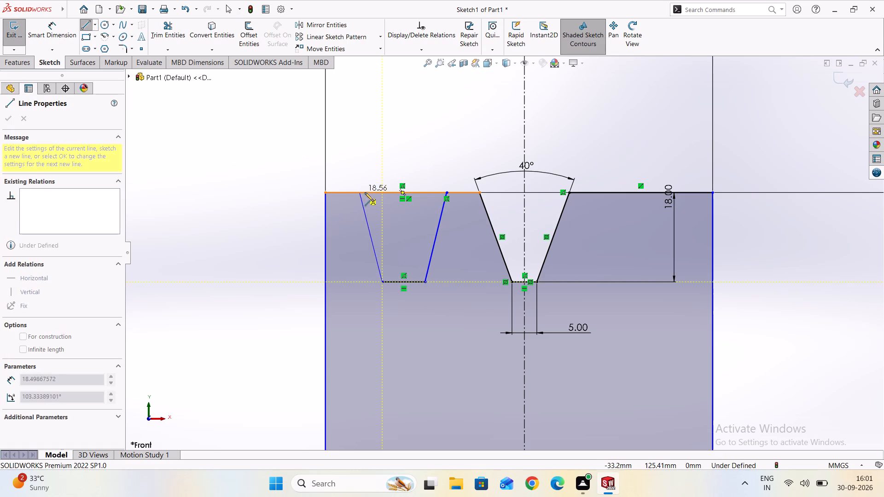
left_click(366, 193)
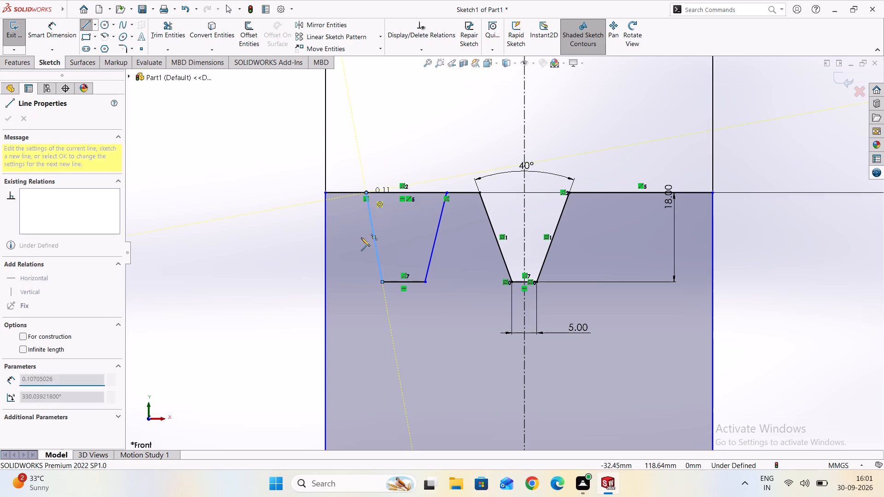
key("Escape")
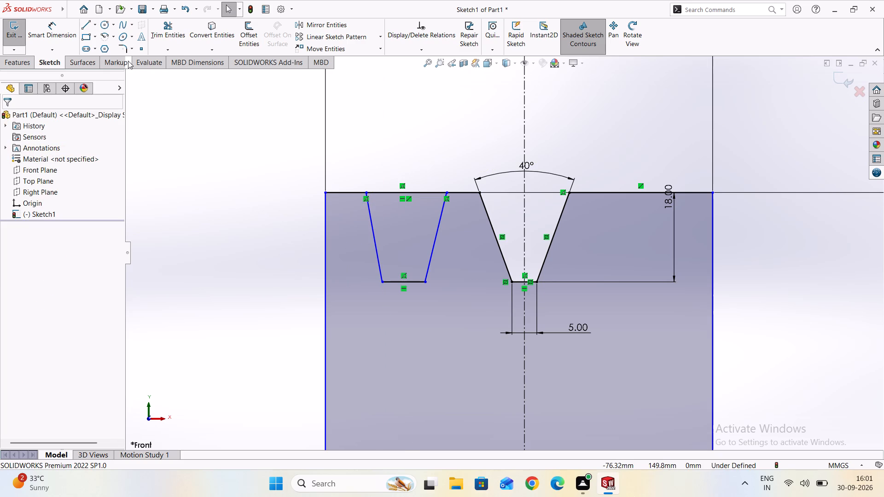
Dimension the left groove's bottom line at 5 mm, placing the dimension below it.
left_click(52, 29)
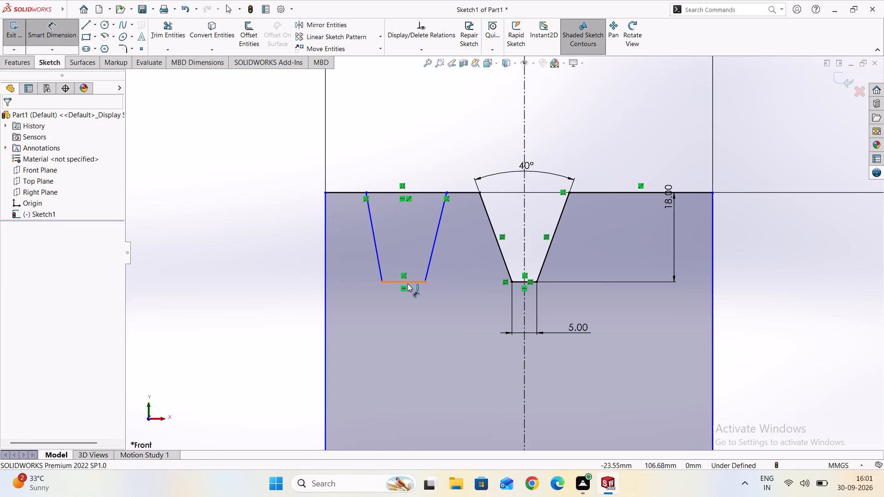
left_click(407, 283)
left_click(409, 318)
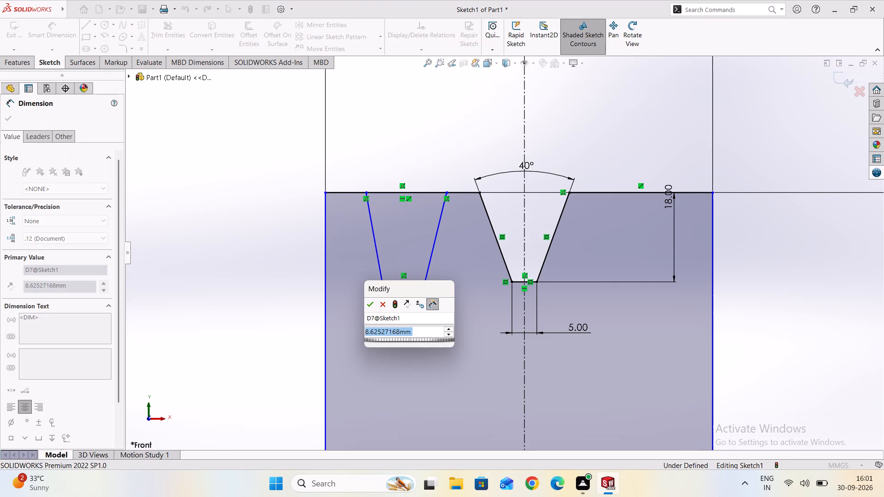
key("5")
key("Return")
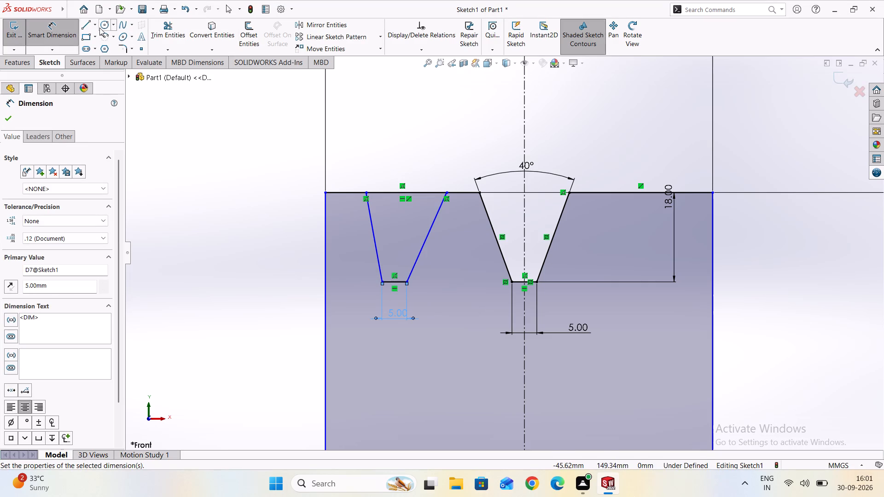
Dimension the gap along the top edge between the left groove and the central groove at 5 mm.
left_click(479, 191)
left_click(447, 192)
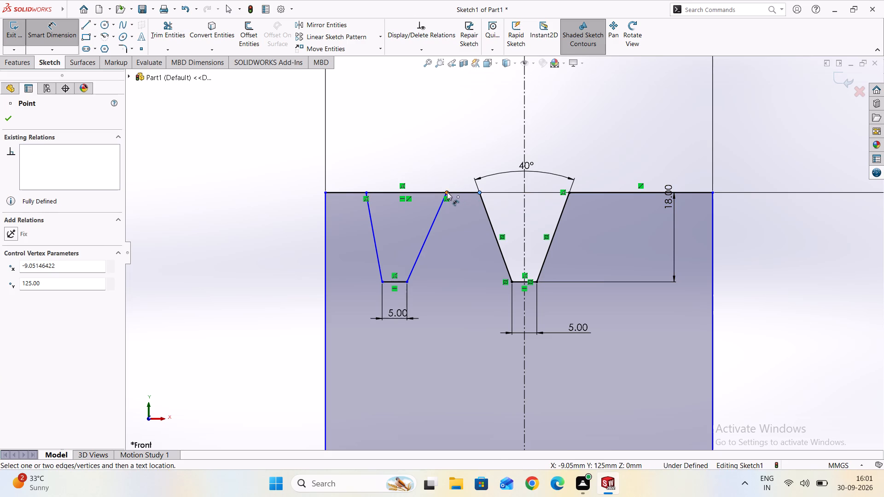
left_click(458, 150)
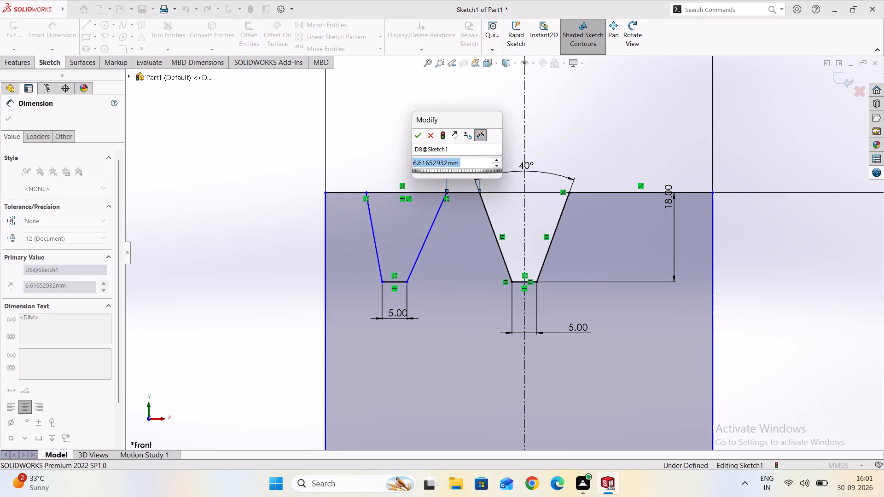
key("5")
key("Return")
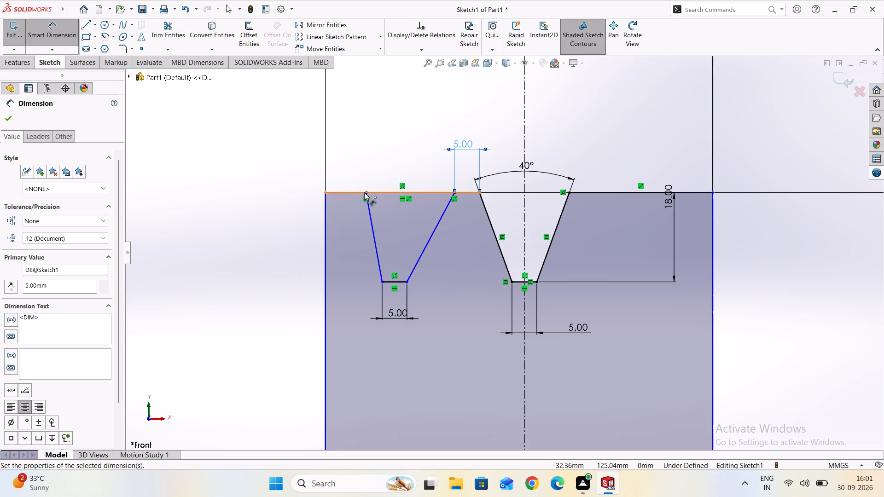
Dimension the distance from the profile's upper-left corner to the left groove's outer top endpoint at 5 mm.
left_click(367, 191)
left_click(326, 192)
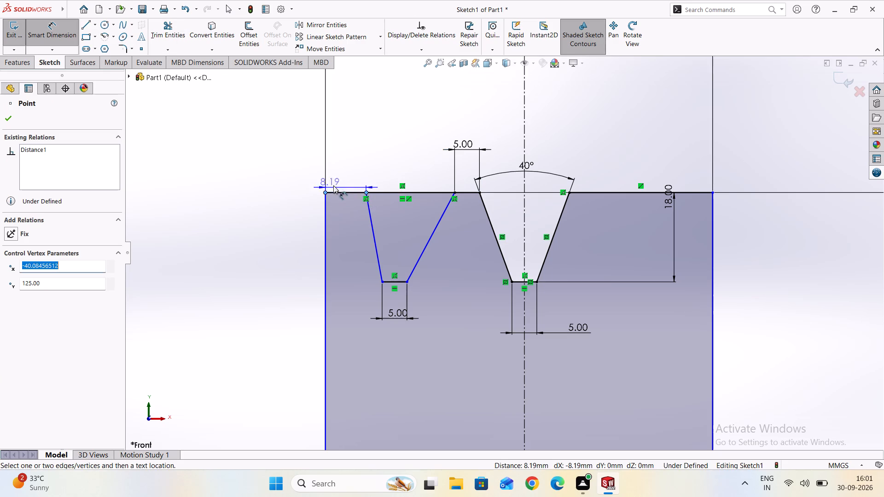
left_click(345, 171)
key("5")
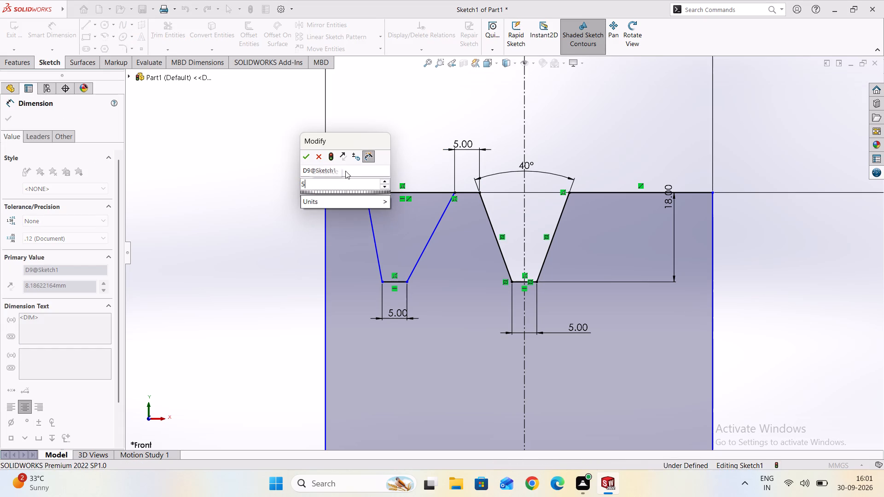
key("Return")
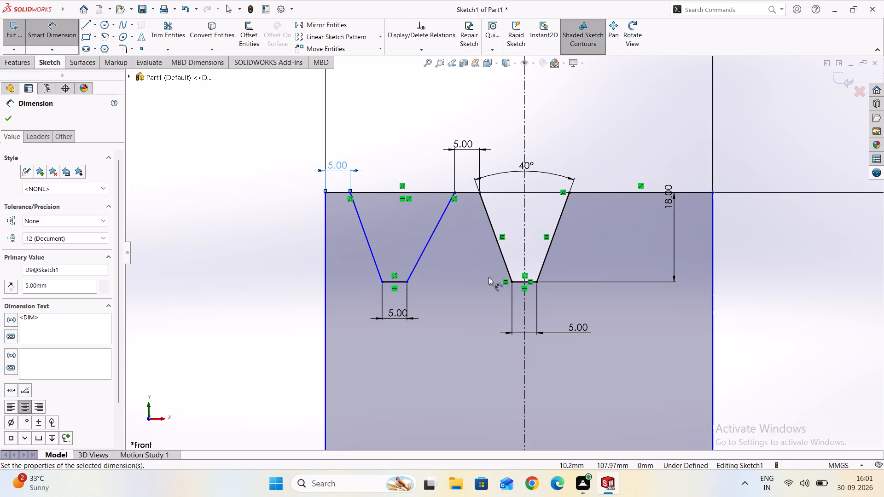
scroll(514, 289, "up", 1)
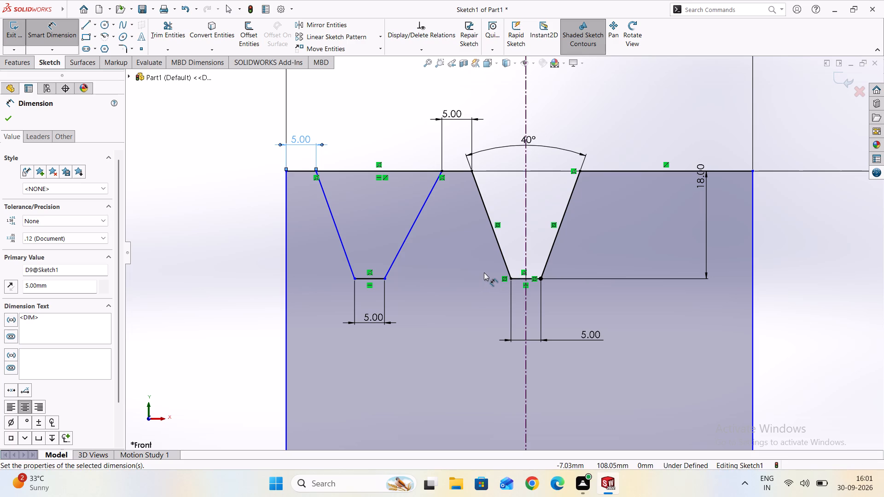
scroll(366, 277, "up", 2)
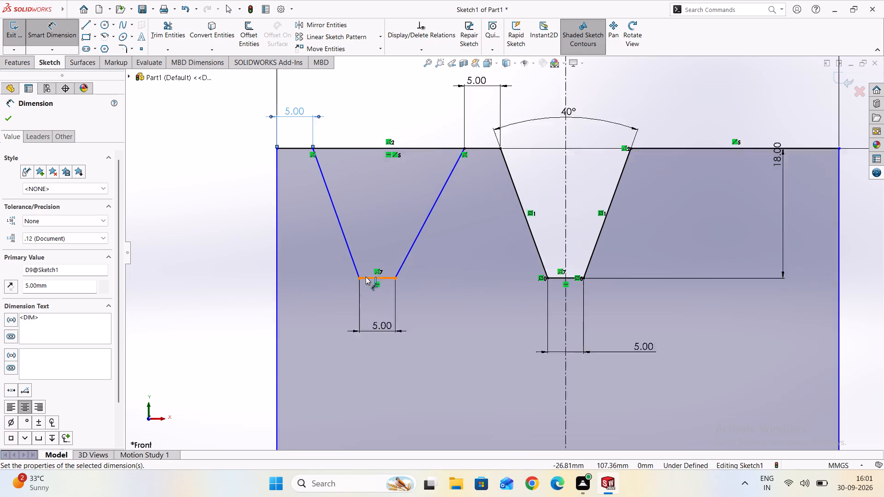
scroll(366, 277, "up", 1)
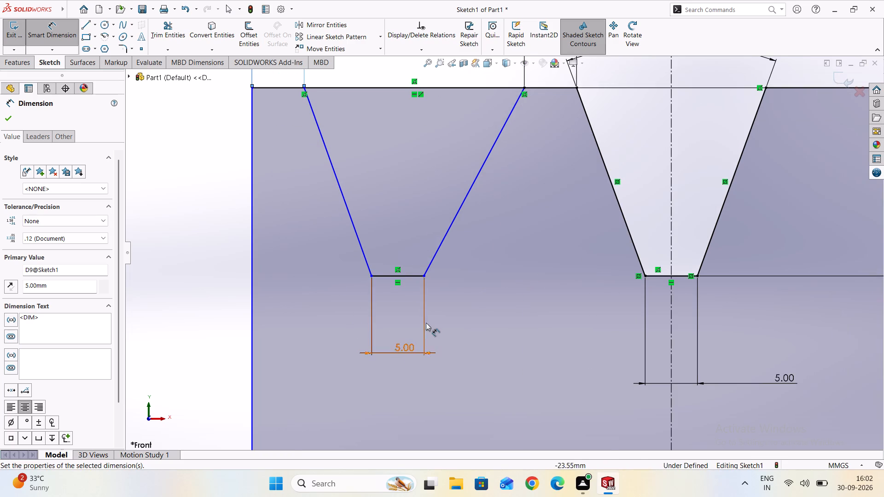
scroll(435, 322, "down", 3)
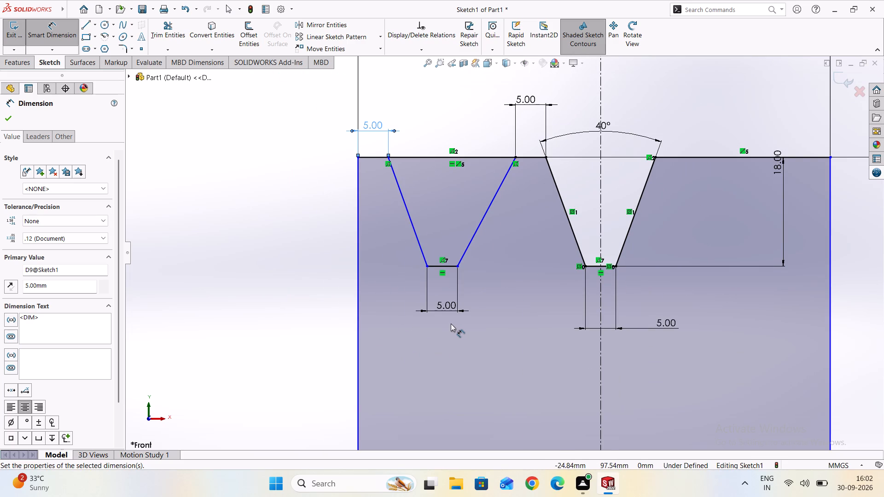
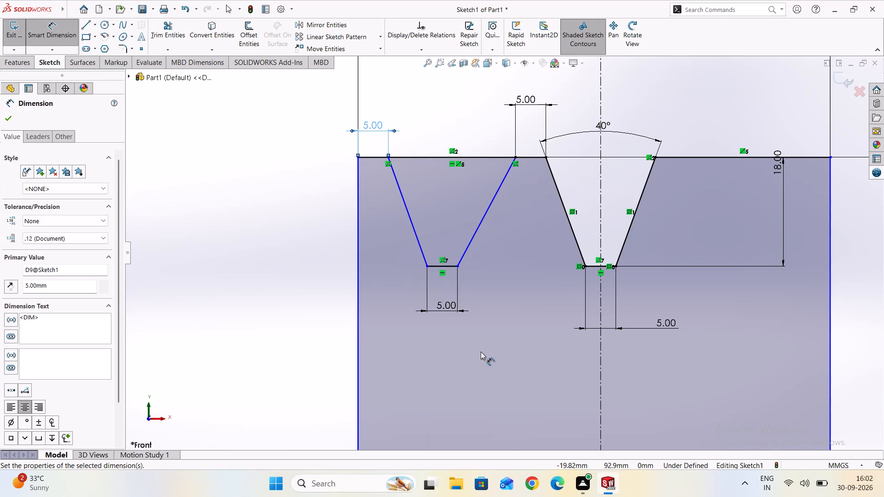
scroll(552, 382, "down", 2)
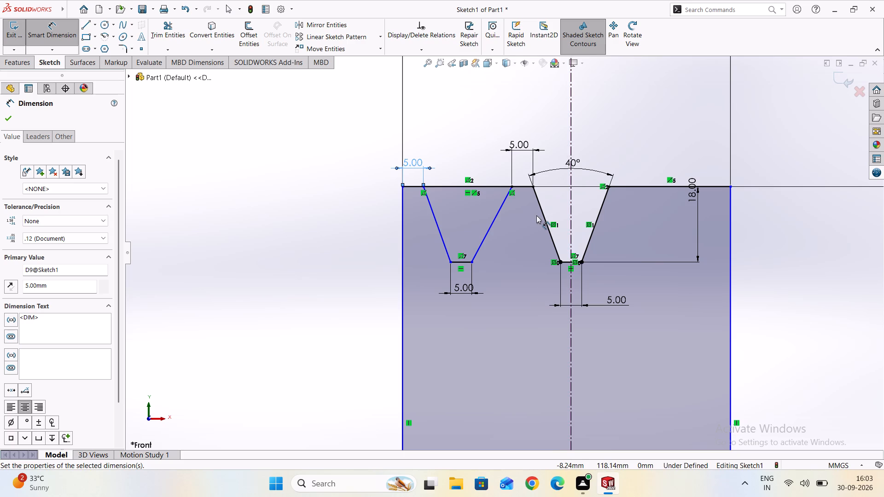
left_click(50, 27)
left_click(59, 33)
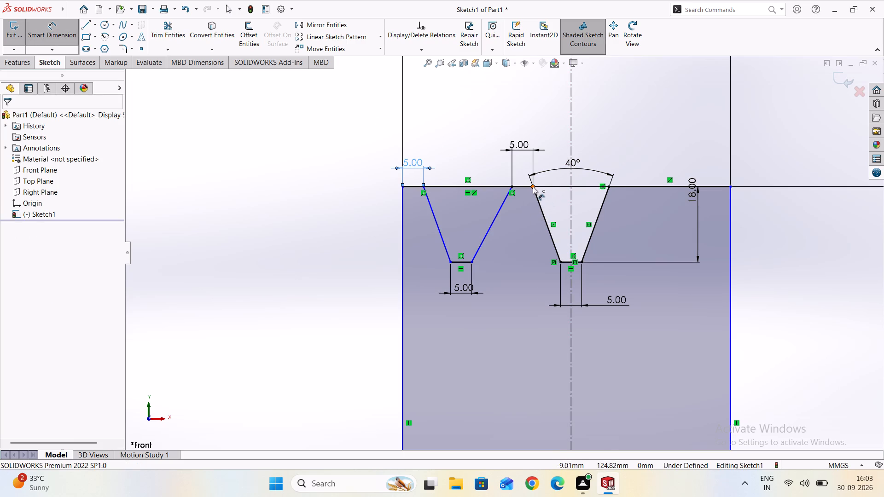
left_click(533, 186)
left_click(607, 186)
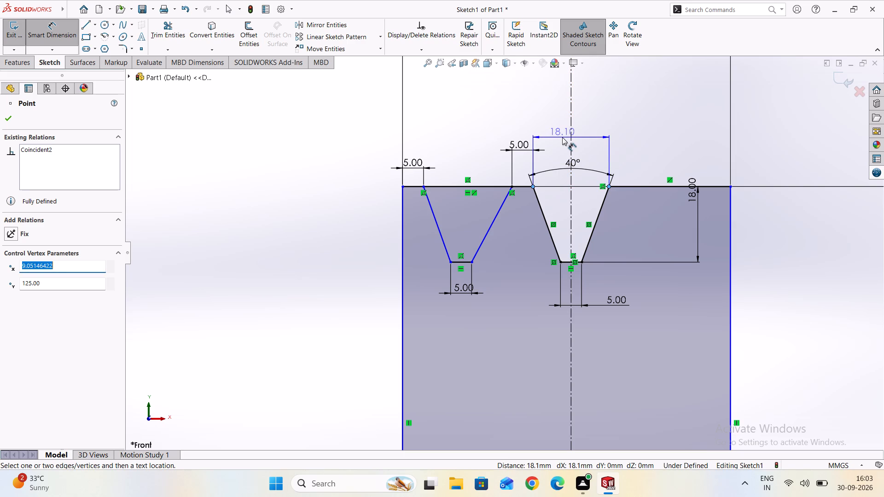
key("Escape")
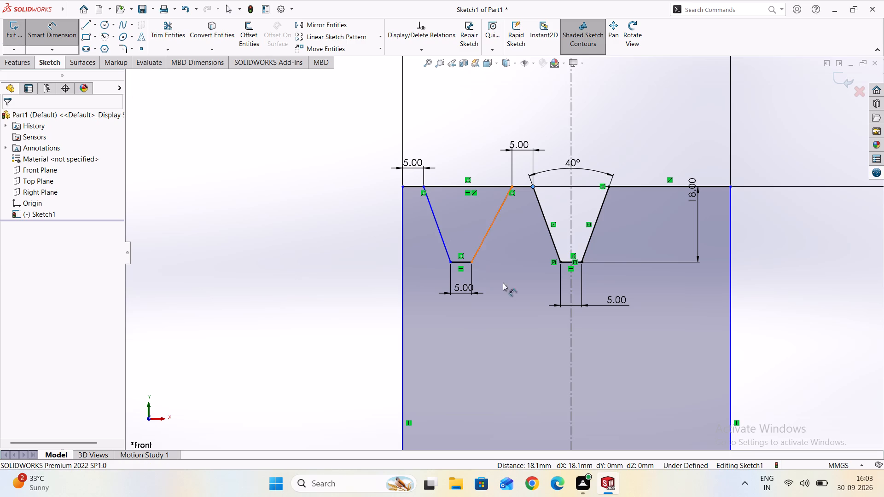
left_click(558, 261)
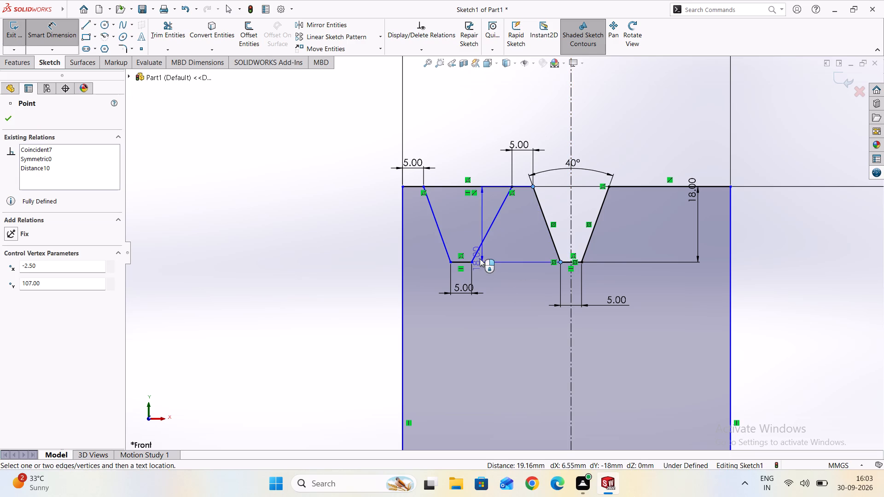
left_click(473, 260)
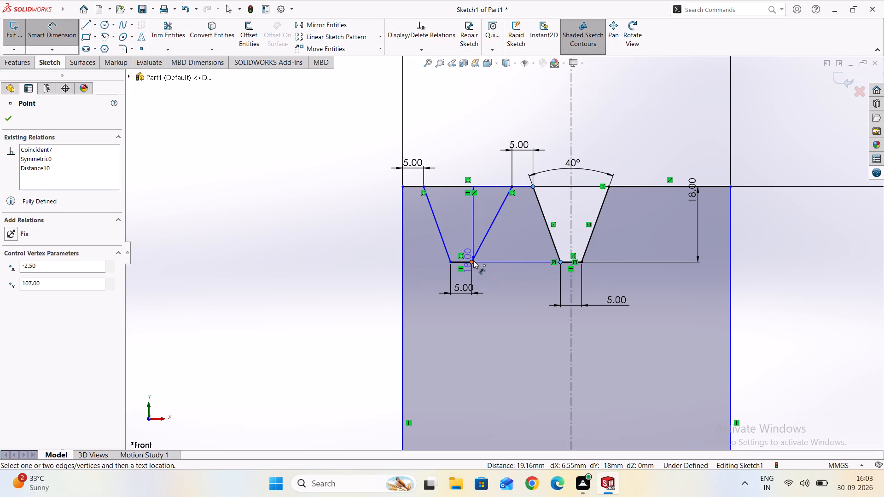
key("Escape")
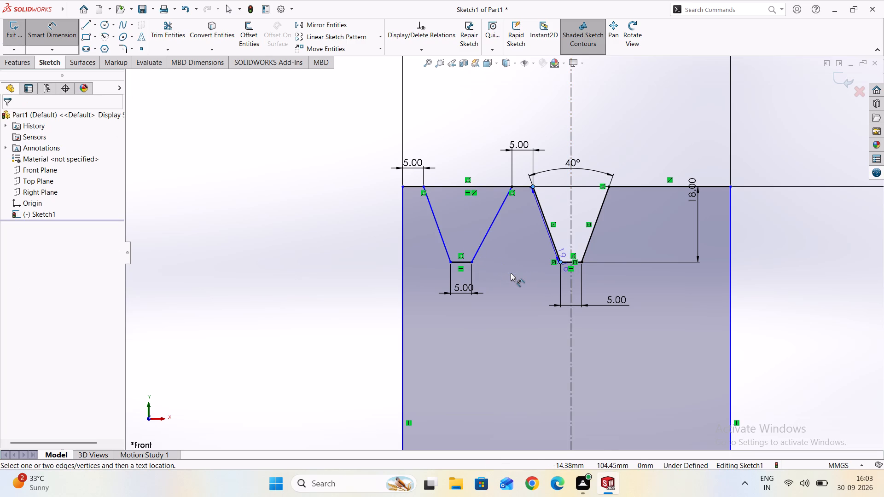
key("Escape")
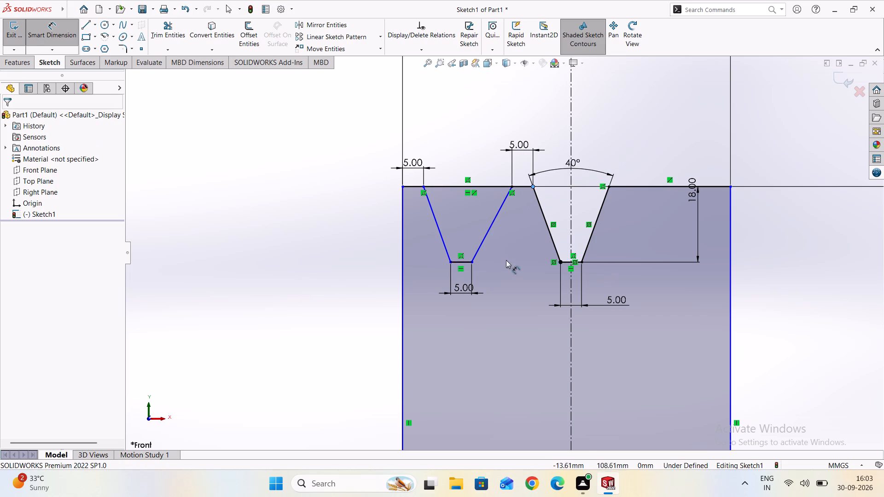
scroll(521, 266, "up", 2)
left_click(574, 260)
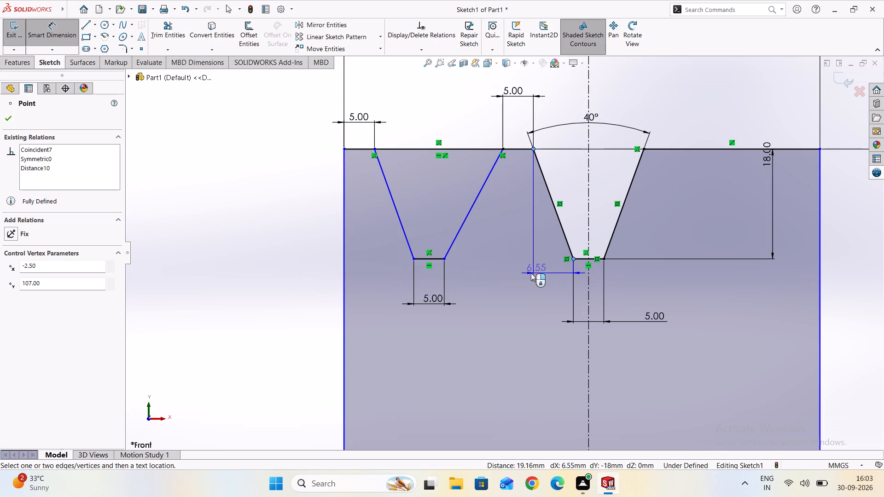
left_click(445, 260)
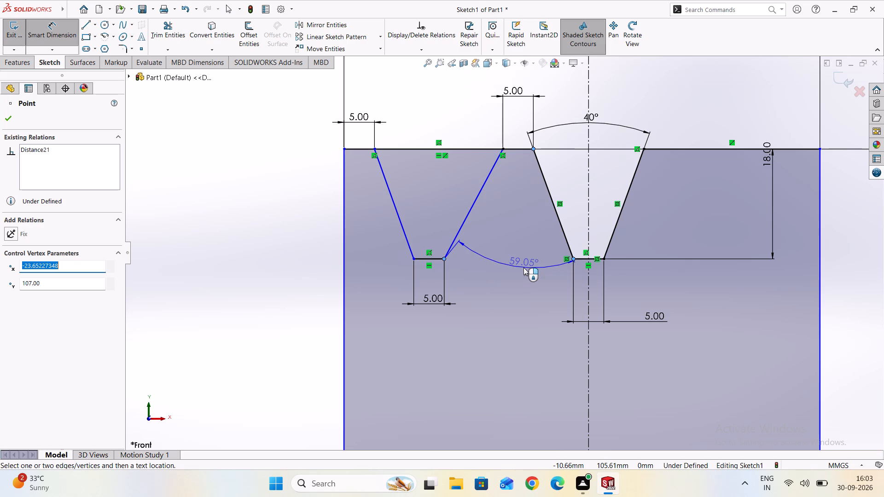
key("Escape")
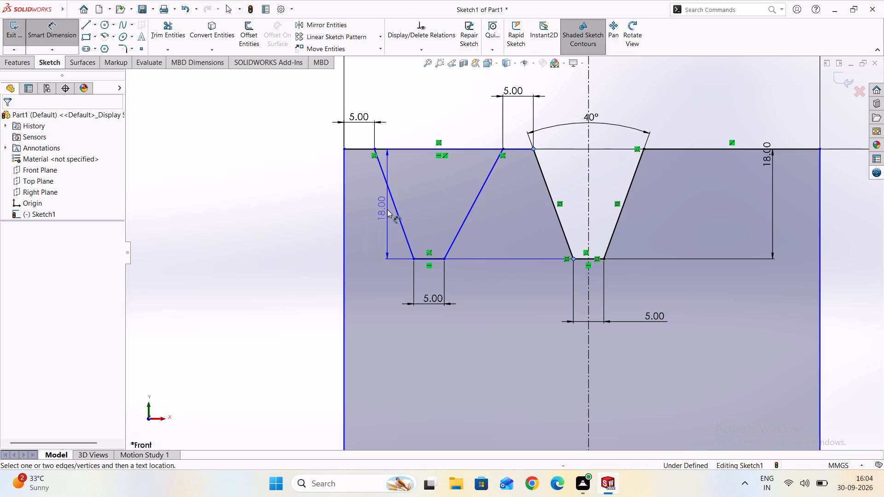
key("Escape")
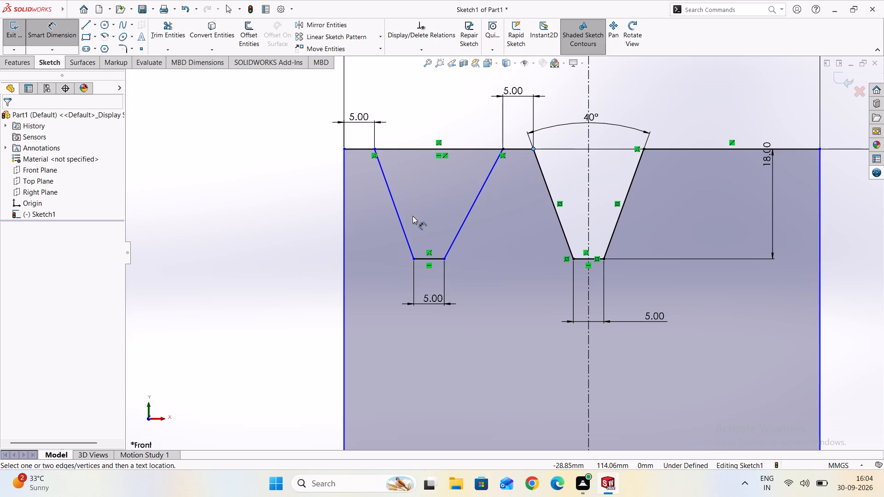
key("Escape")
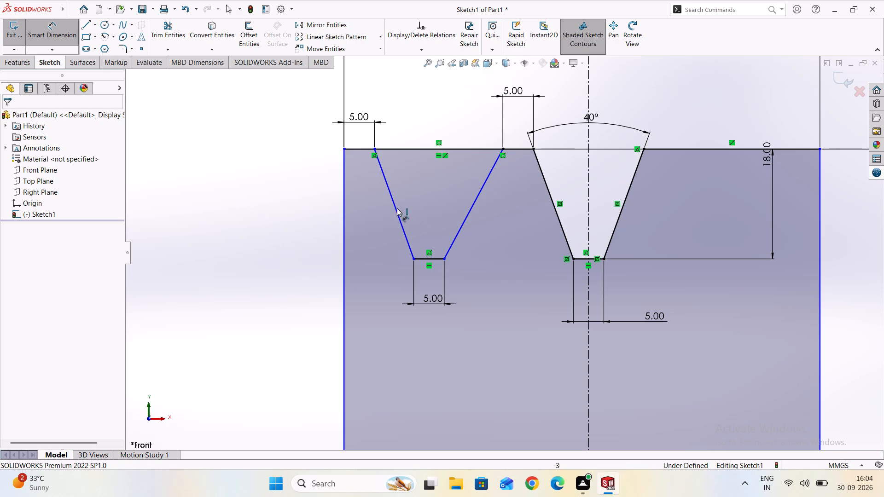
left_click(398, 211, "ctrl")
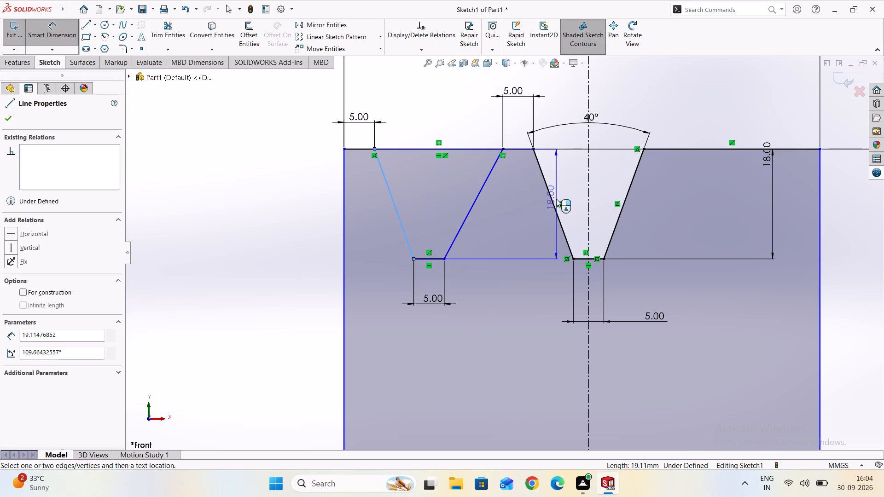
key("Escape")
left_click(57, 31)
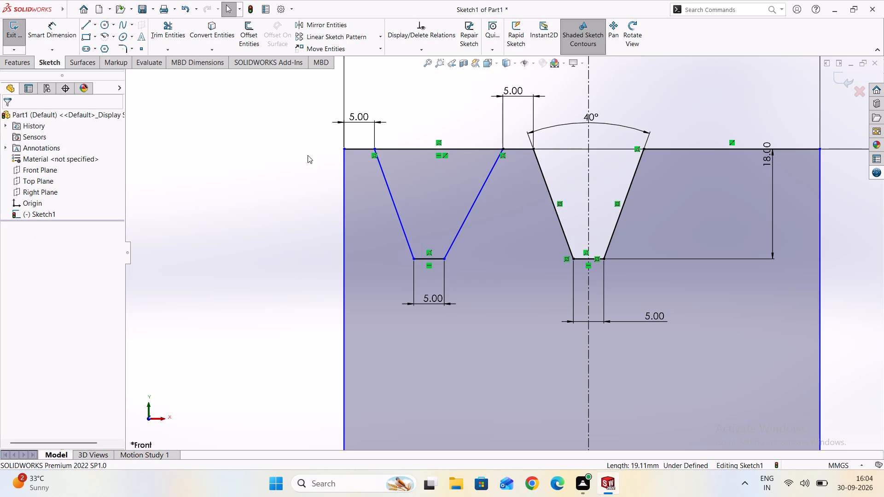
Make the left groove's left flank parallel to the central groove's left flank.
left_click(398, 219, "ctrl")
left_click(548, 193, "ctrl")
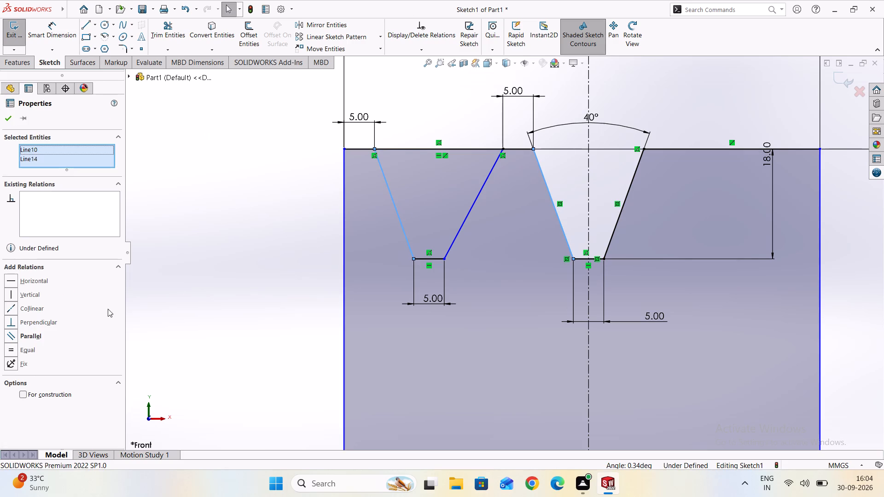
left_click(52, 337)
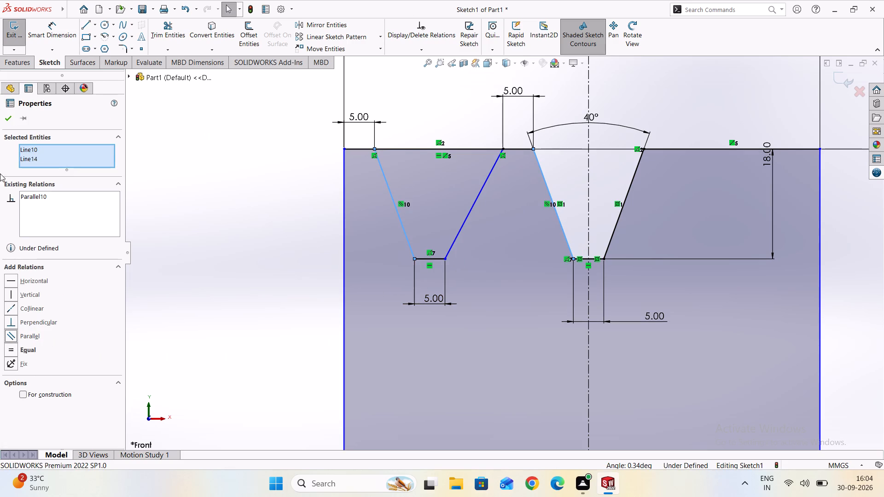
left_click(6, 122)
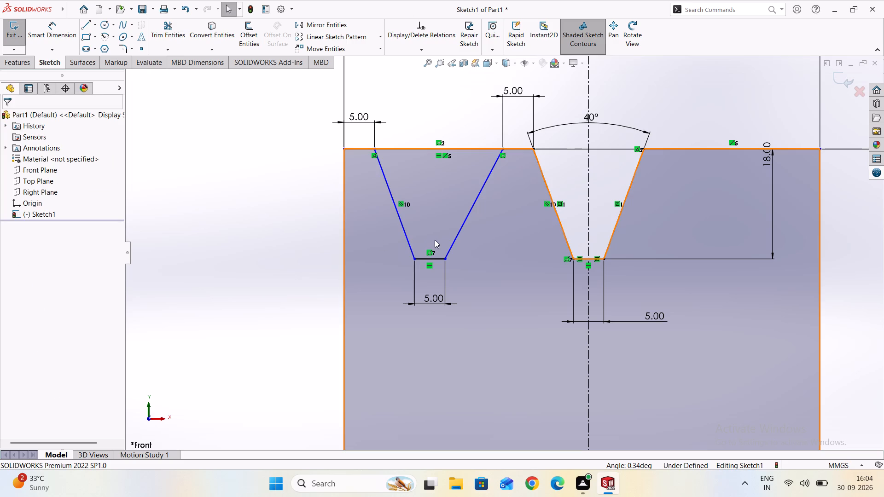
Make the left groove's right flank parallel to the central groove's right flank.
left_click(460, 232, "ctrl")
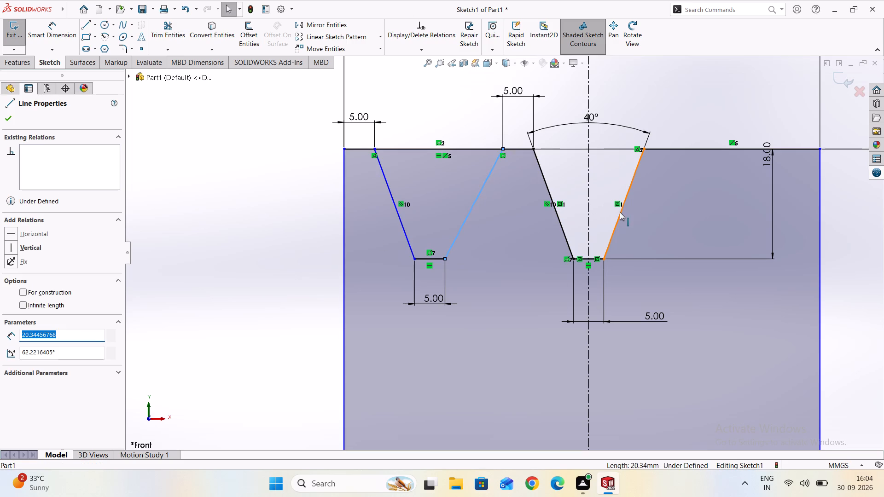
left_click(620, 212, "ctrl")
left_click(37, 338)
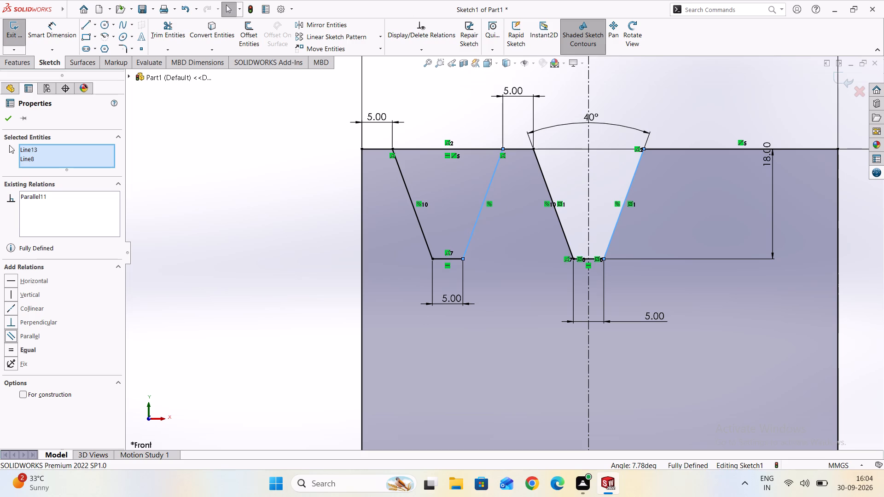
left_click(12, 116)
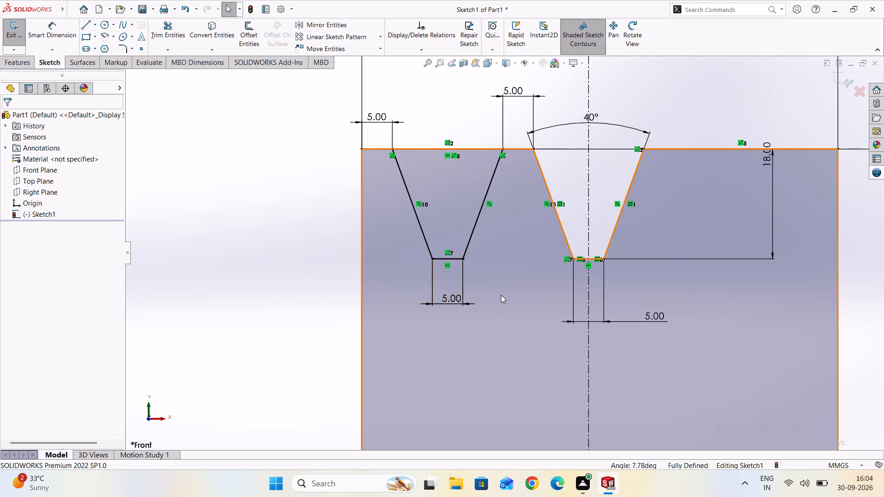
Trim away the profile's top edge segment spanning the mouth of the left groove, using Trim to closest.
scroll(581, 228, "down", 2)
scroll(502, 222, "up", 2)
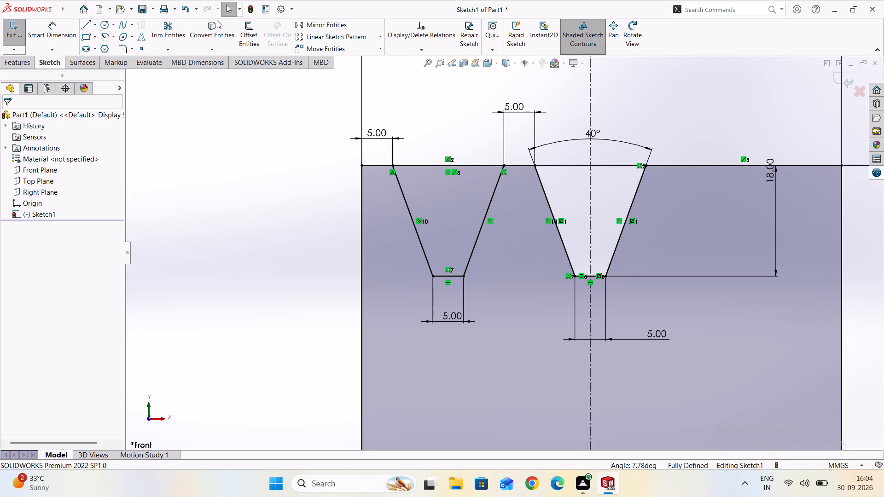
left_click(171, 32)
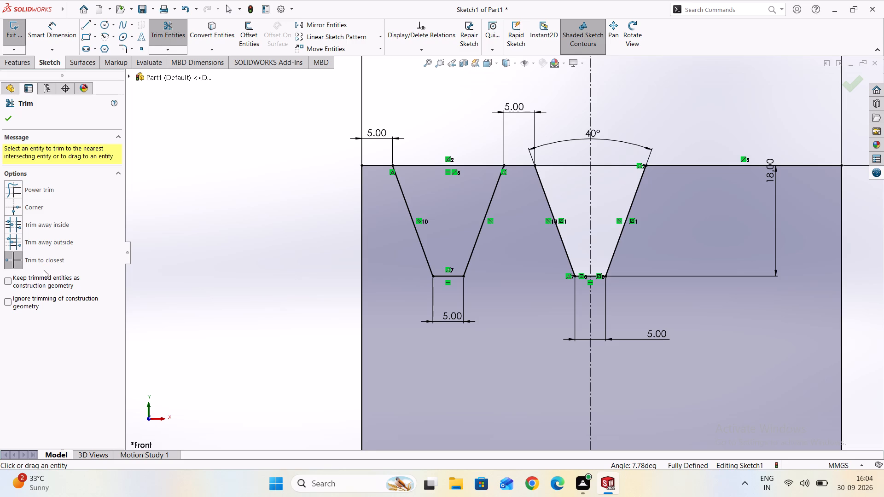
left_click(466, 164)
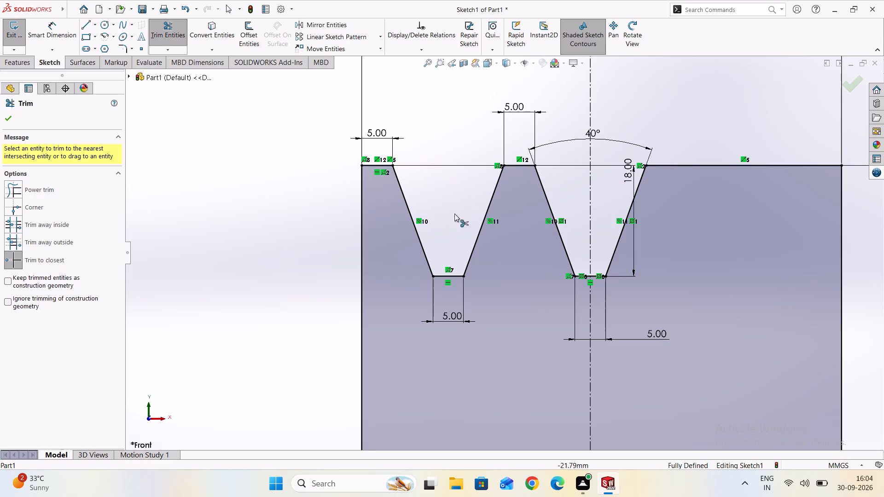
scroll(469, 250, "down", 1)
key("Escape")
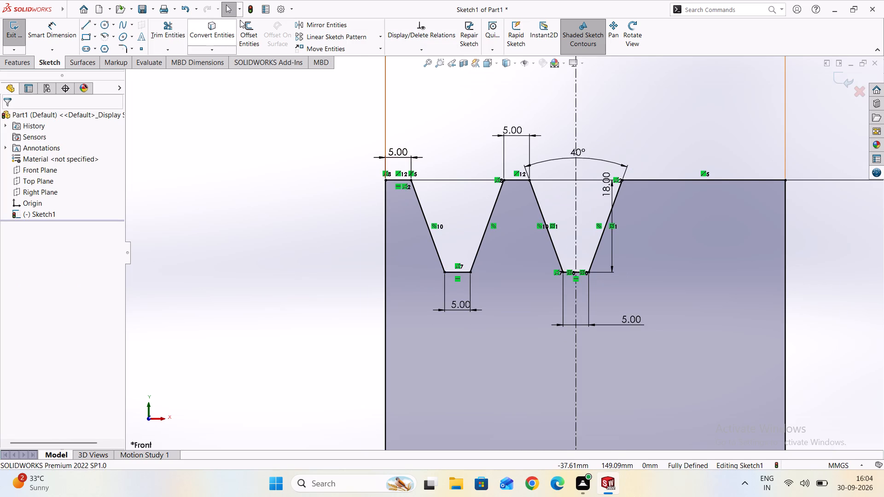
Mirror the left groove's two flanks and bottom line about the vertical centerline, keeping the original.
left_click(347, 26)
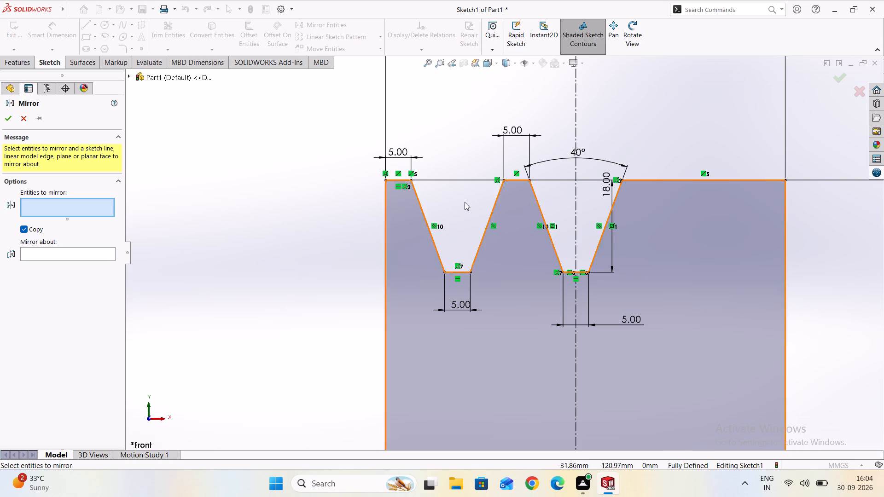
left_click(426, 217)
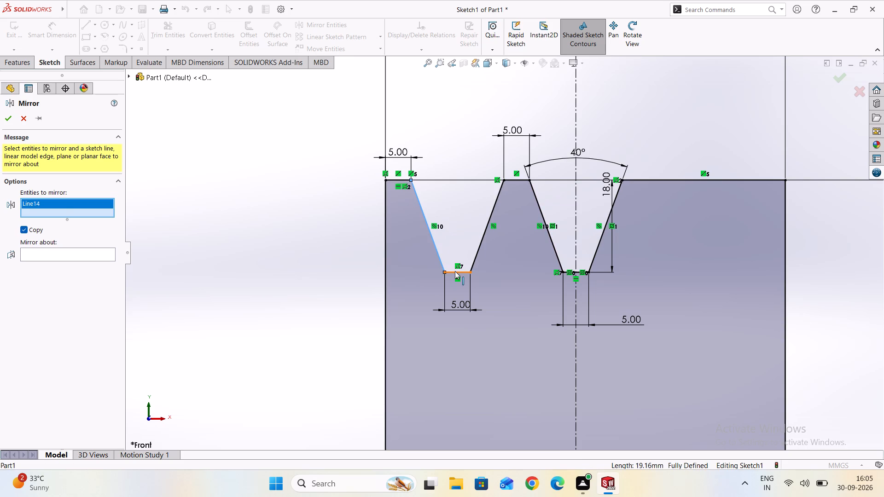
left_click(455, 271)
left_click(483, 239)
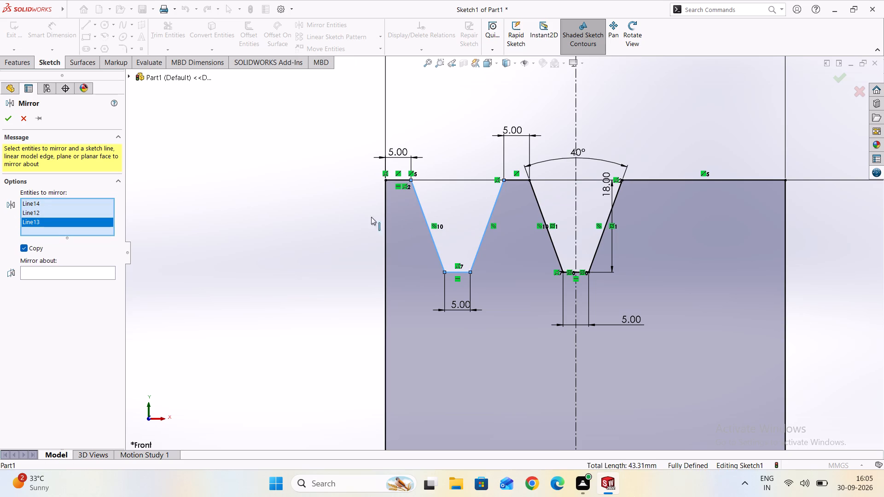
left_click(82, 276)
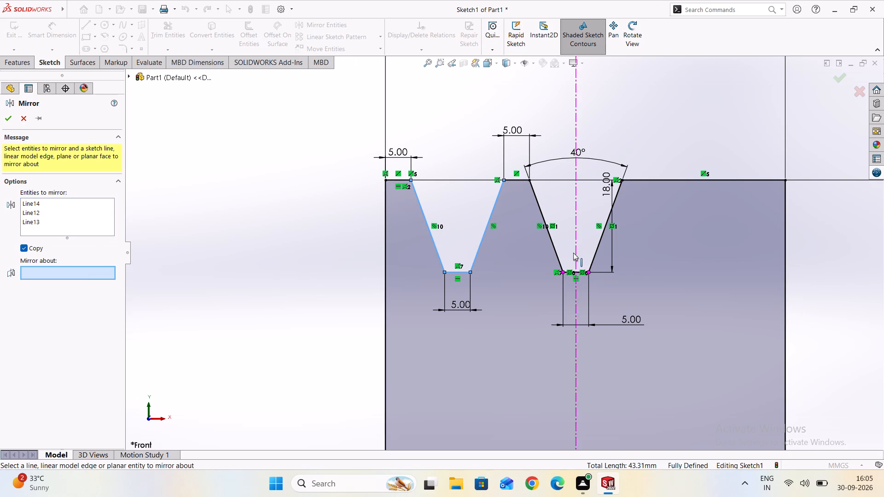
left_click(576, 240)
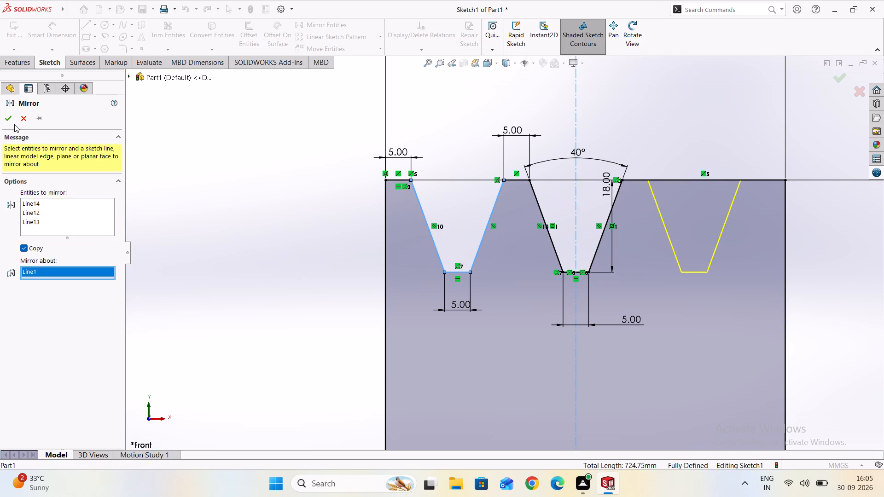
left_click(12, 123)
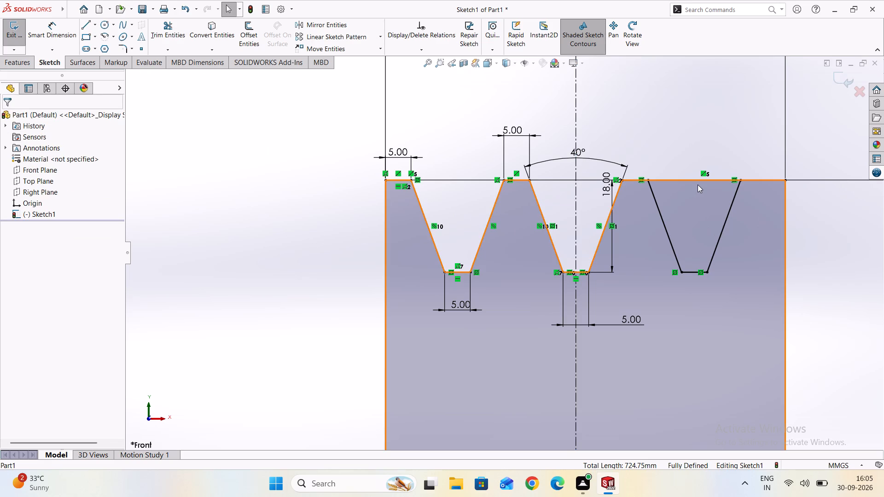
Trim away the profile's top edge segment spanning the mouth of the mirrored right groove.
left_click(174, 32)
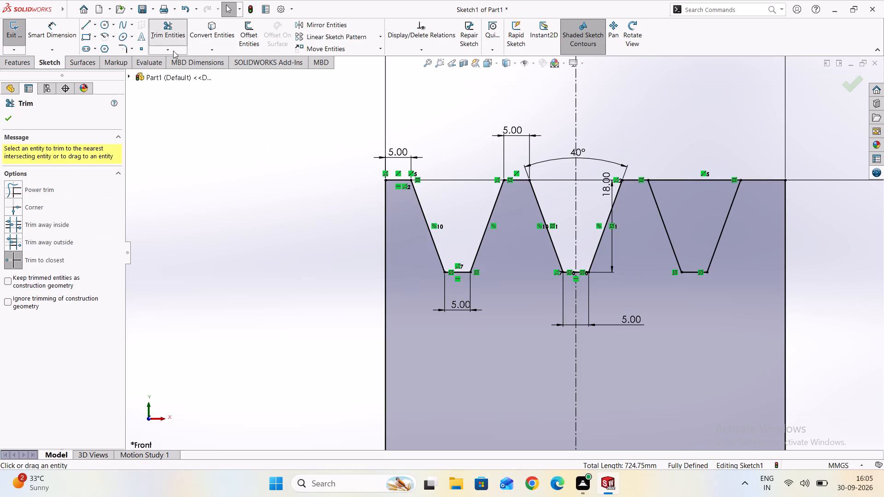
left_click(693, 179)
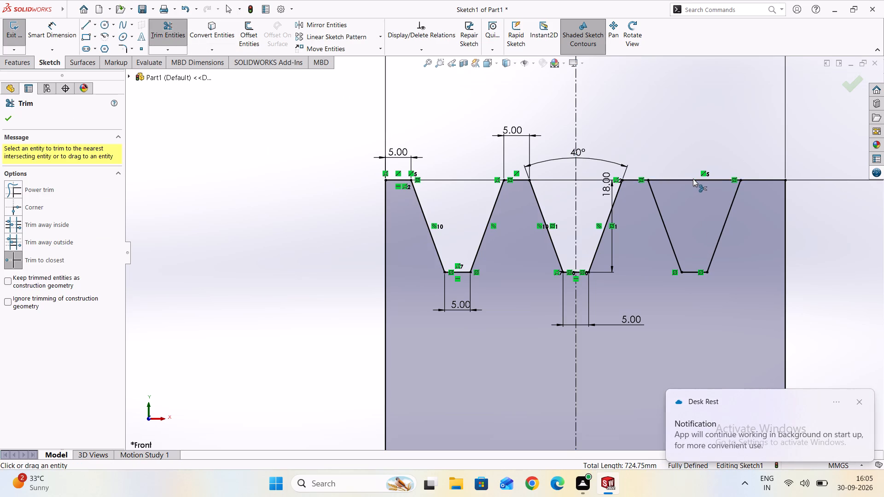
scroll(697, 206, "down", 3)
scroll(738, 201, "down", 3)
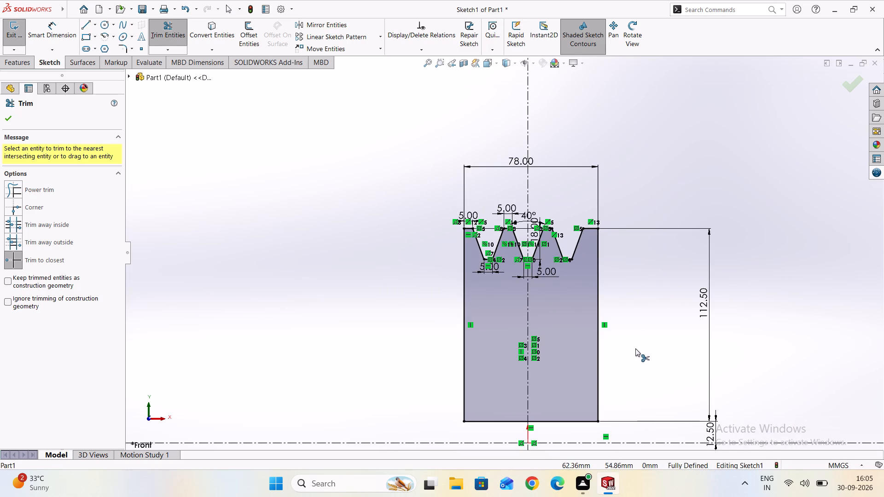
scroll(637, 331, "down", 2)
scroll(639, 369, "up", 2)
key("Escape")
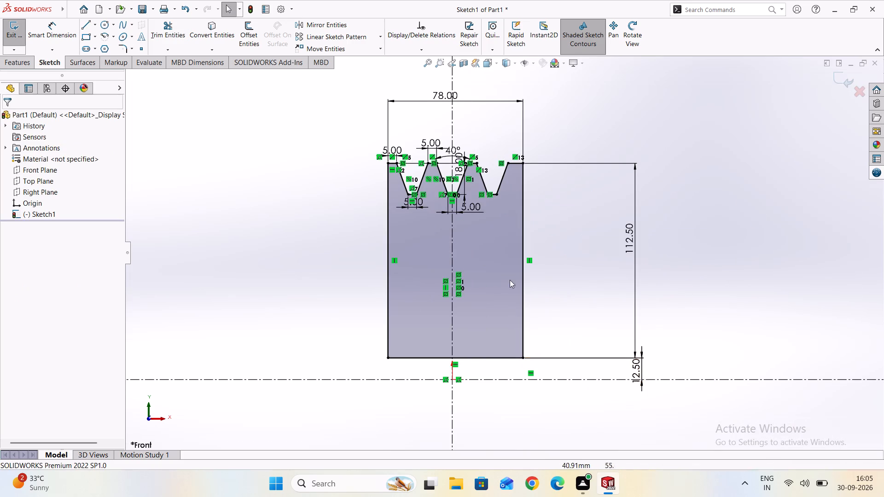
Revolve the grooved profile a full 360° about the horizontal centerline to form the pulley body.
scroll(459, 211, "up", 2)
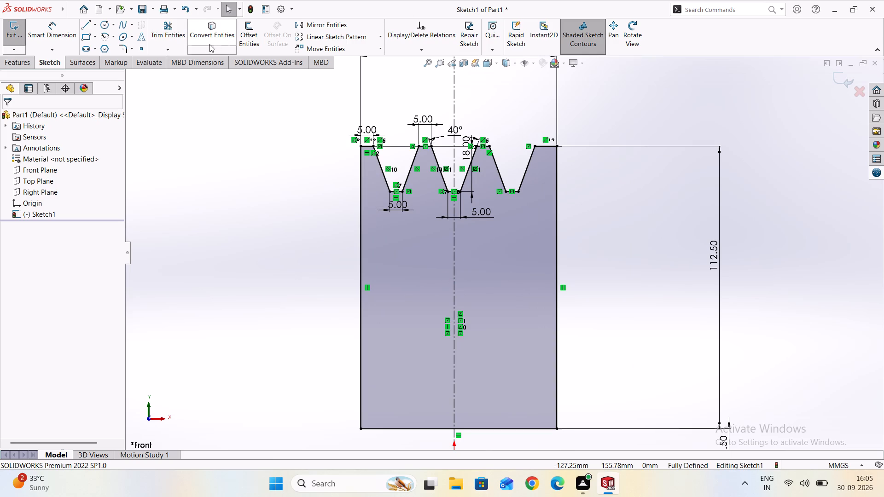
left_click(19, 68)
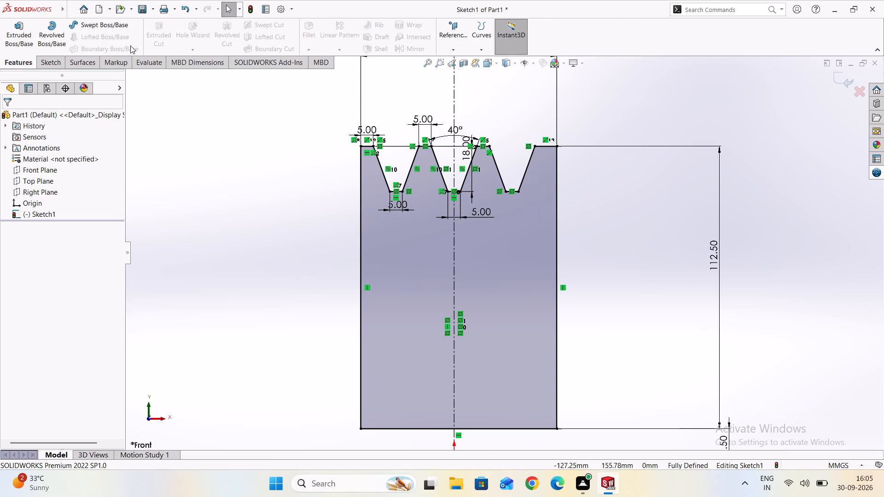
left_click(54, 58)
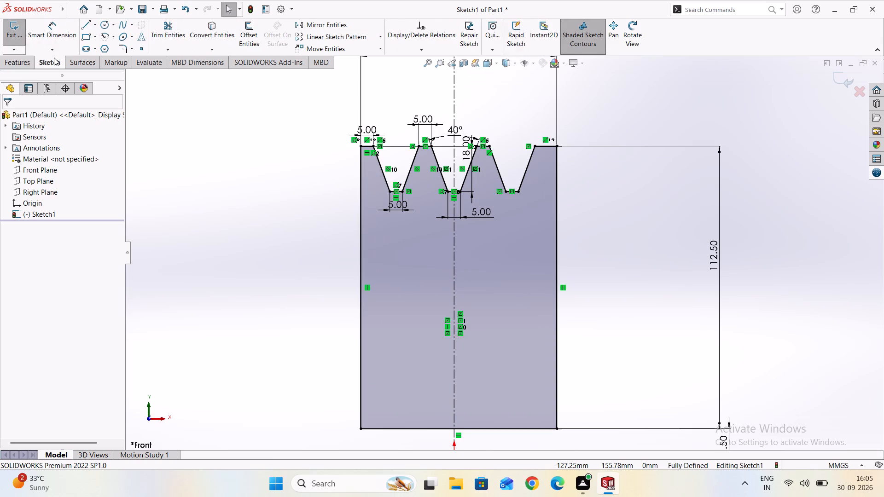
left_click(13, 59)
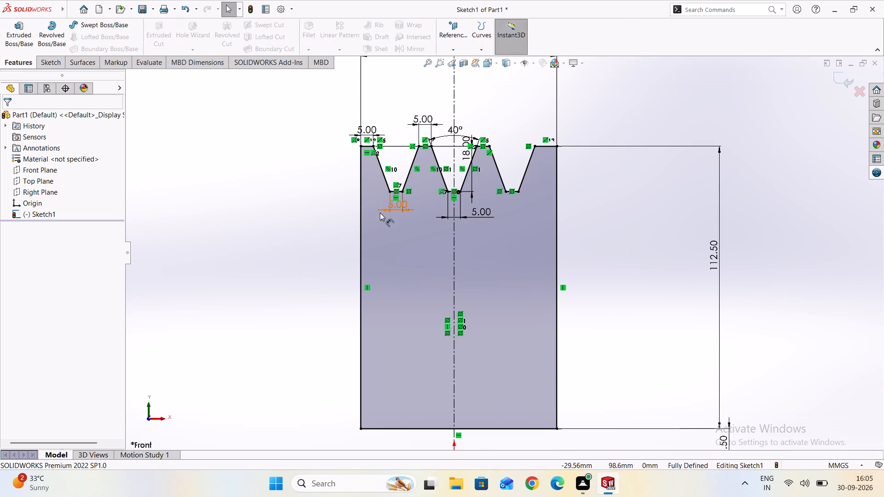
scroll(380, 213, "down", 2)
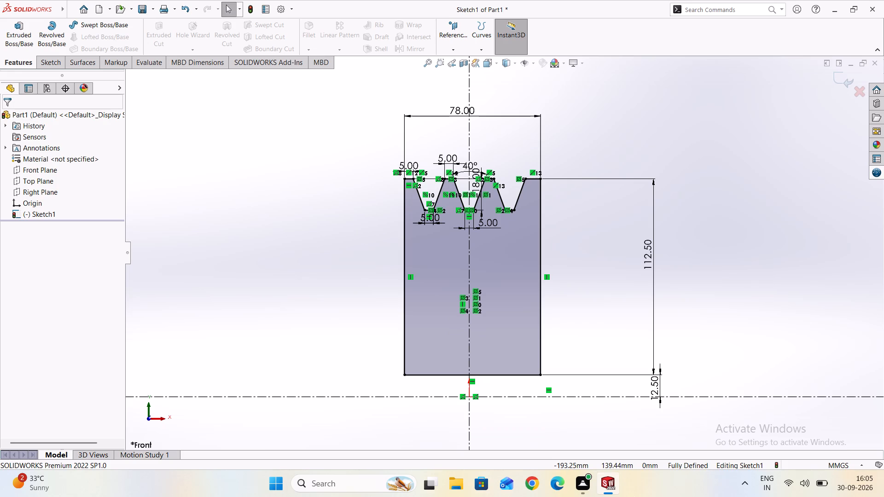
left_click(56, 37)
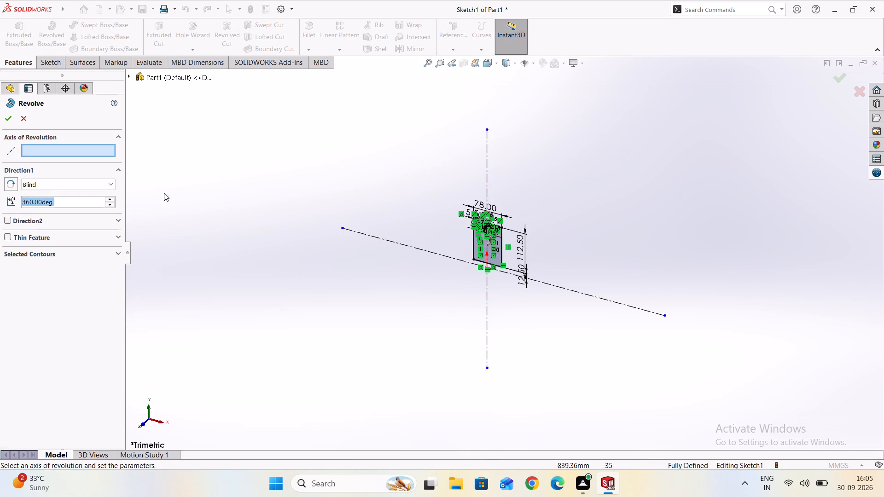
left_click(463, 263)
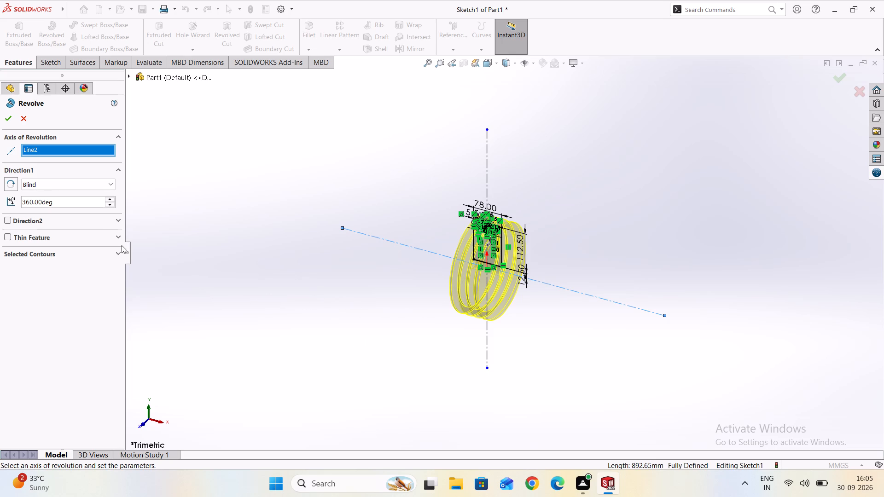
left_click(8, 120)
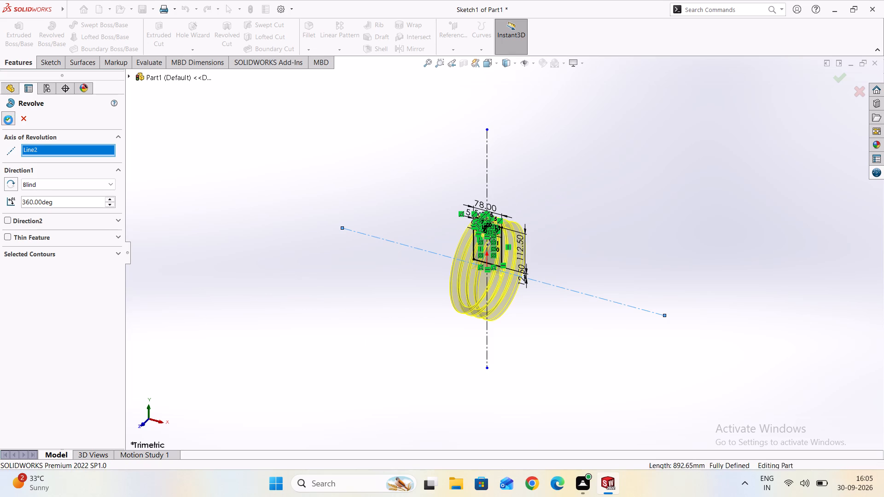
Start a new sketch on the Right Plane, through the middle of the revolved pulley.
middle_click_drag(413, 299, 492, 358)
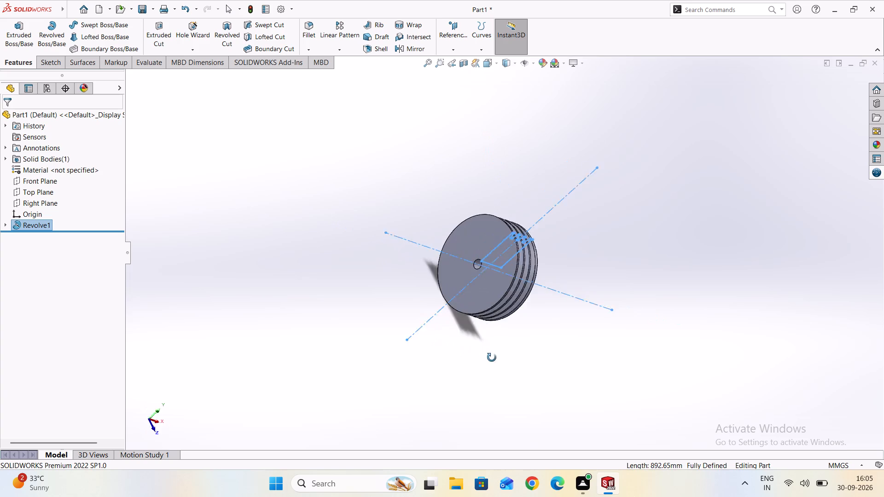
middle_click_drag(492, 358, 368, 319)
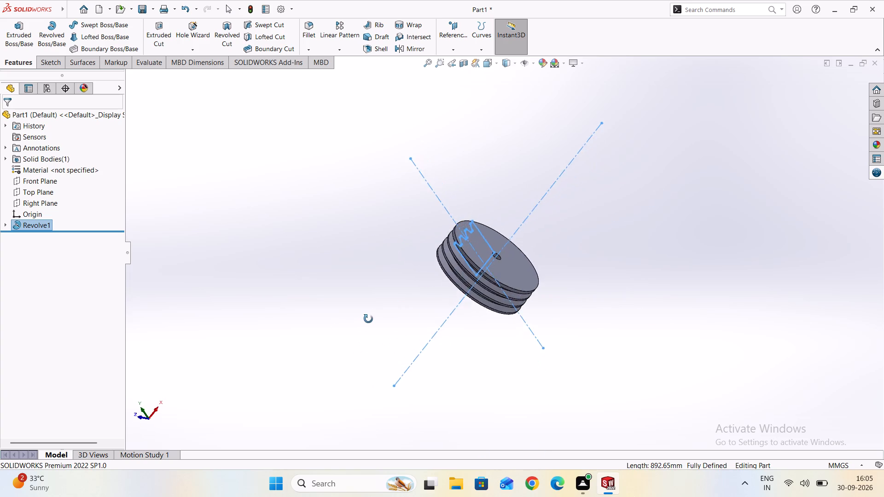
middle_click_drag(368, 319, 482, 185)
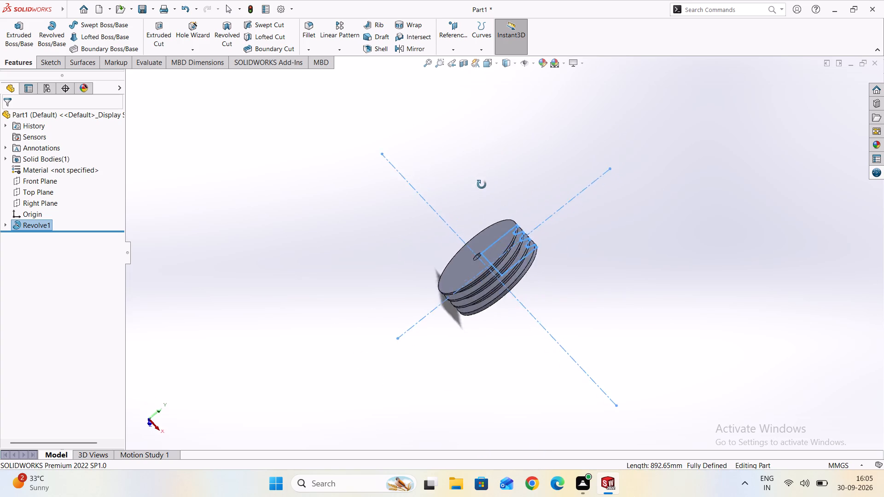
middle_click_drag(482, 185, 399, 149)
middle_click_drag(616, 389, 664, 297)
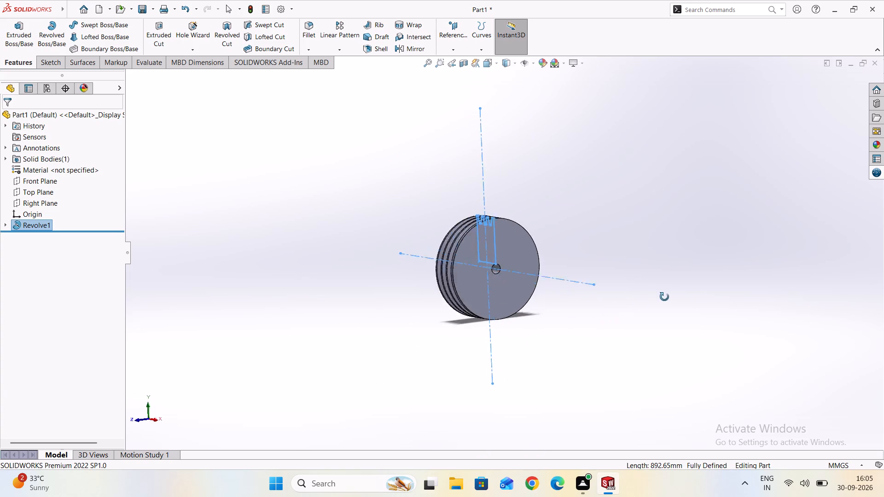
middle_click_drag(664, 297, 775, 309)
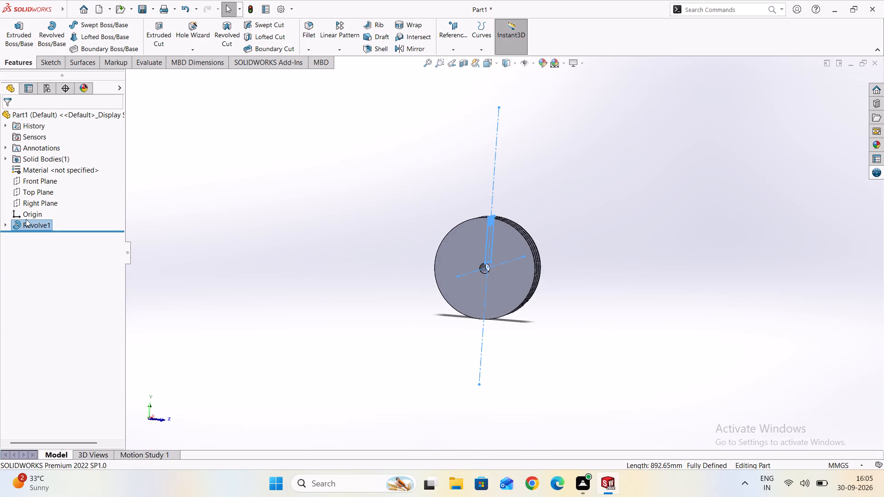
left_click(41, 199)
left_click(46, 191)
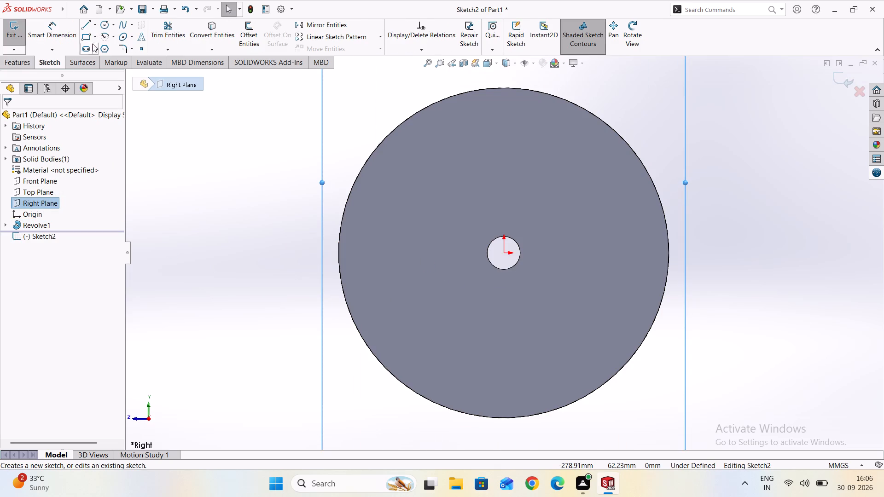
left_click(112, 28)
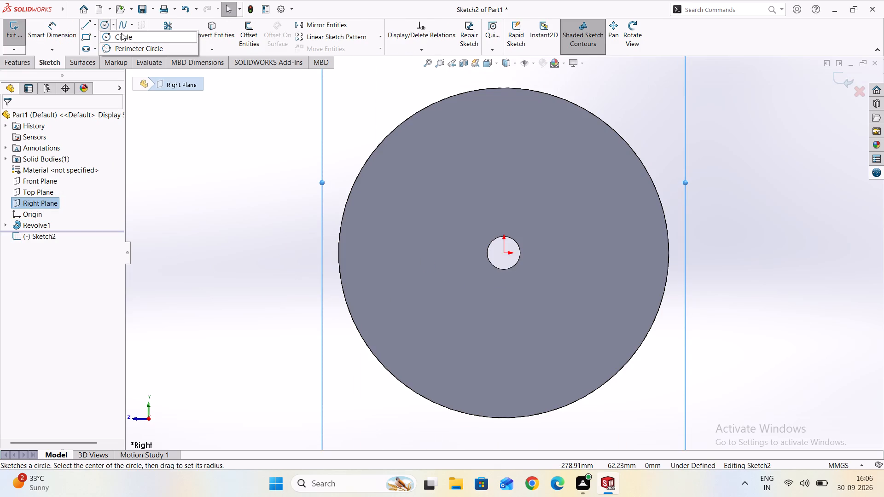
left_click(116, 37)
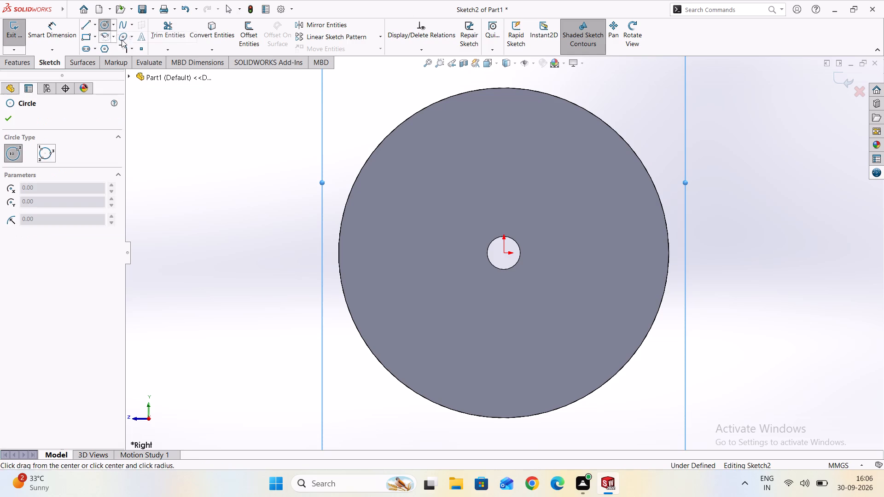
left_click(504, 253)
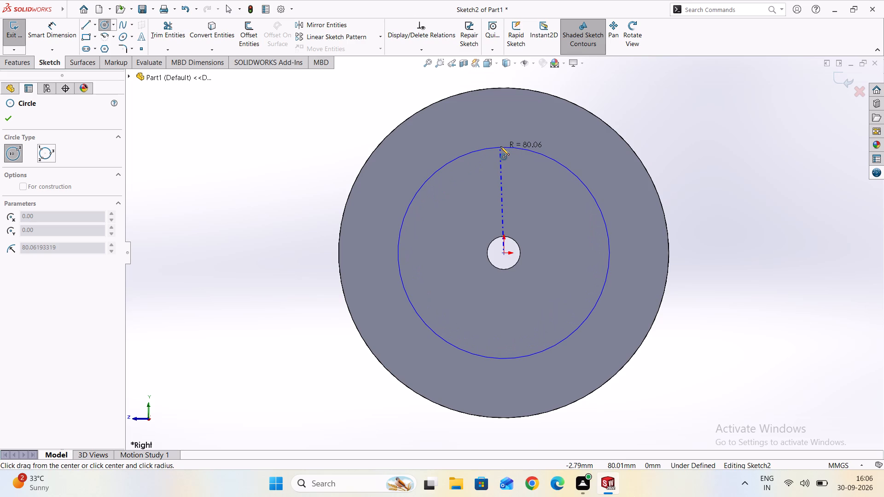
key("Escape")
Examine the revolved pulley's V-grooves, flat side faces and bore from several angles.
scroll(490, 186, "down", 3)
middle_click_drag(327, 277, 418, 325)
scroll(494, 251, "up", 3)
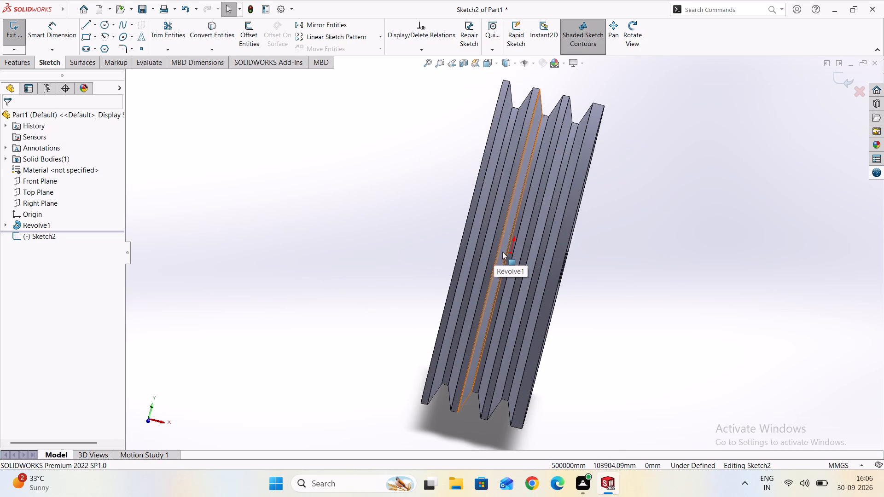
scroll(503, 253, "up", 3)
scroll(453, 263, "down", 3)
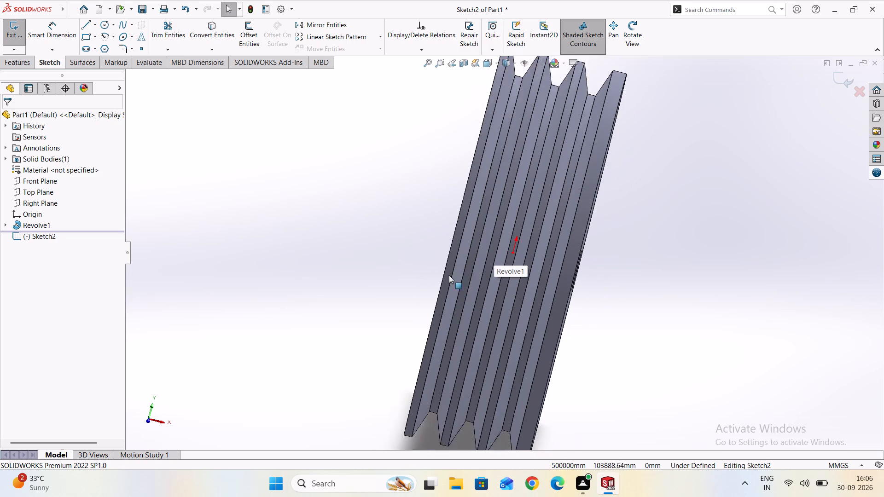
scroll(337, 299, "down", 3)
middle_click_drag(356, 340, 290, 309)
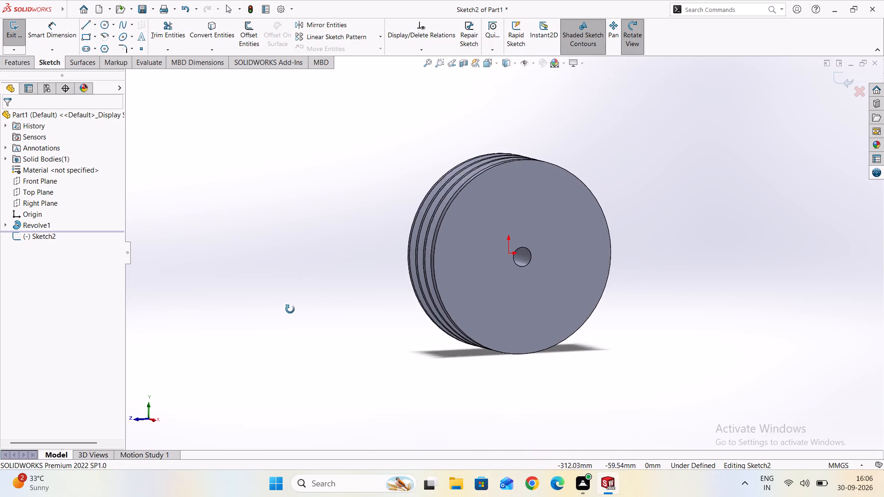
middle_click_drag(290, 309, 388, 354)
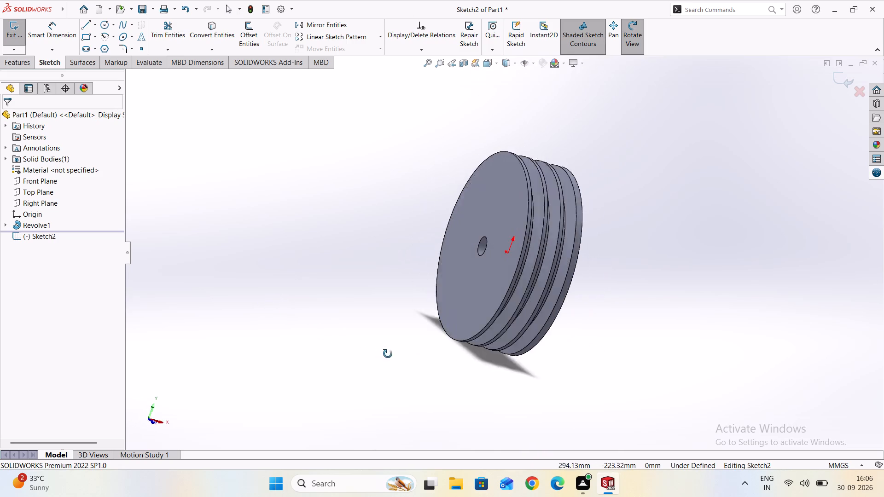
middle_click_drag(388, 354, 354, 358)
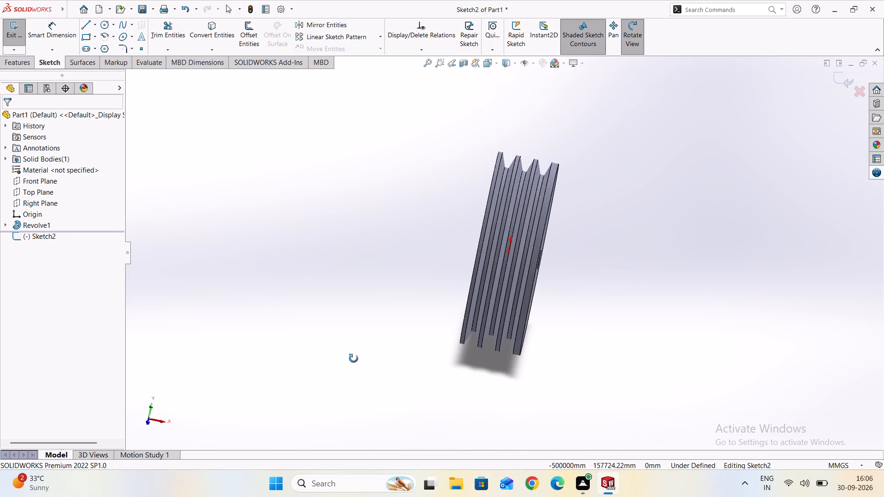
middle_click_drag(354, 358, 349, 357)
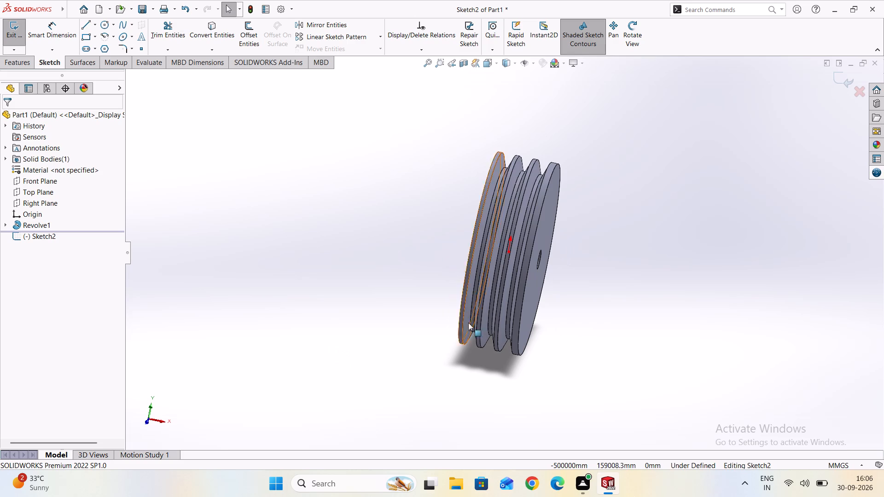
scroll(499, 260, "up", 3)
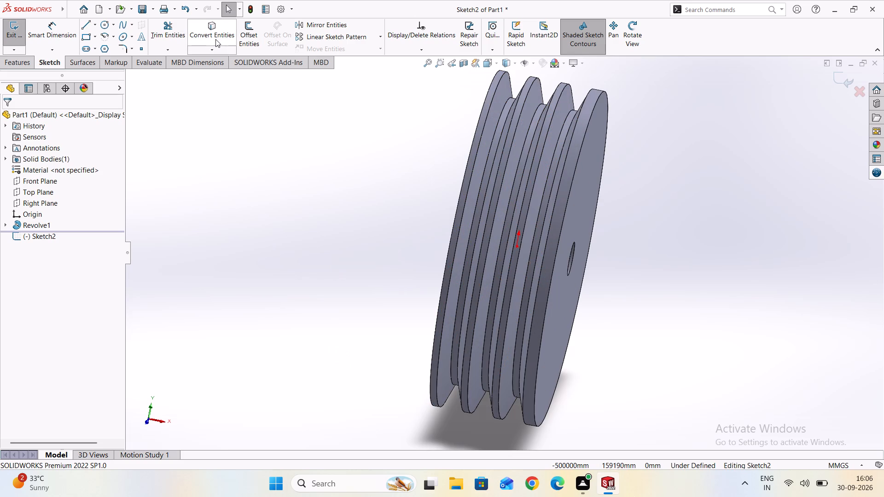
Convert the origin point and the outer circular edge of the pulley's side face into the Right Plane sketch.
left_click(215, 38)
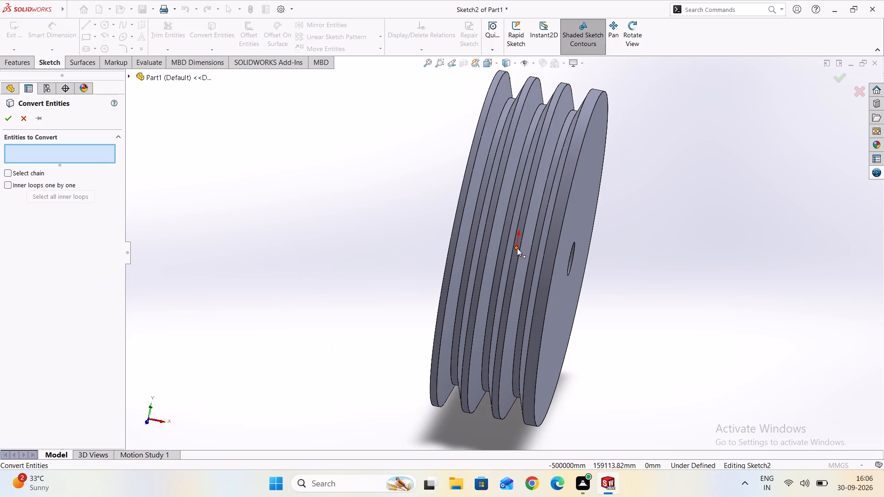
left_click(517, 248)
scroll(544, 273, "down", 3)
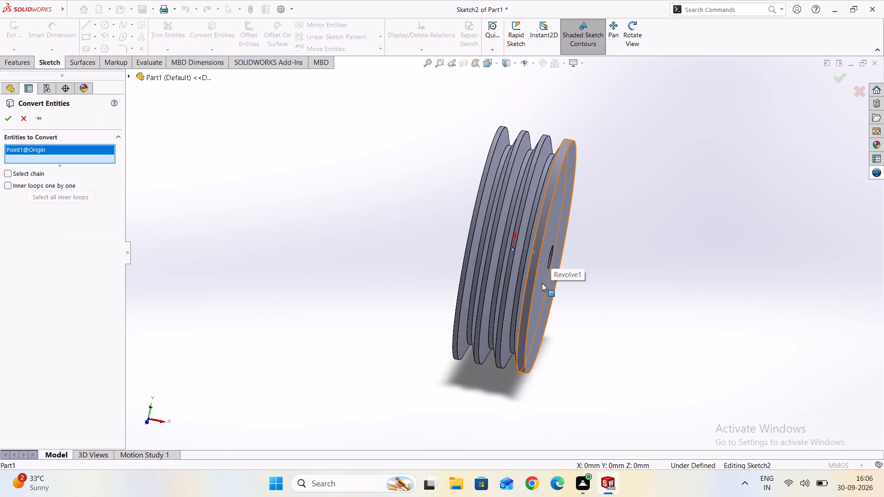
scroll(536, 262, "up", 3)
left_click(531, 262)
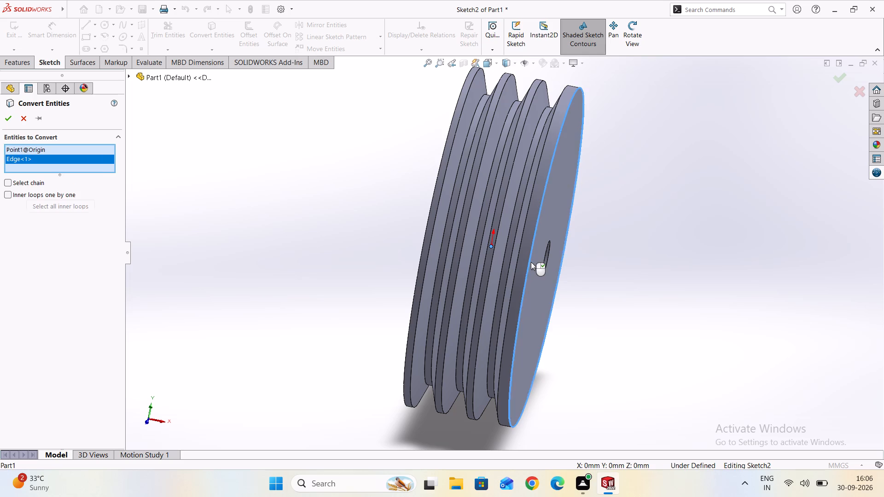
scroll(537, 320, "down", 2)
middle_click_drag(537, 315, 505, 314)
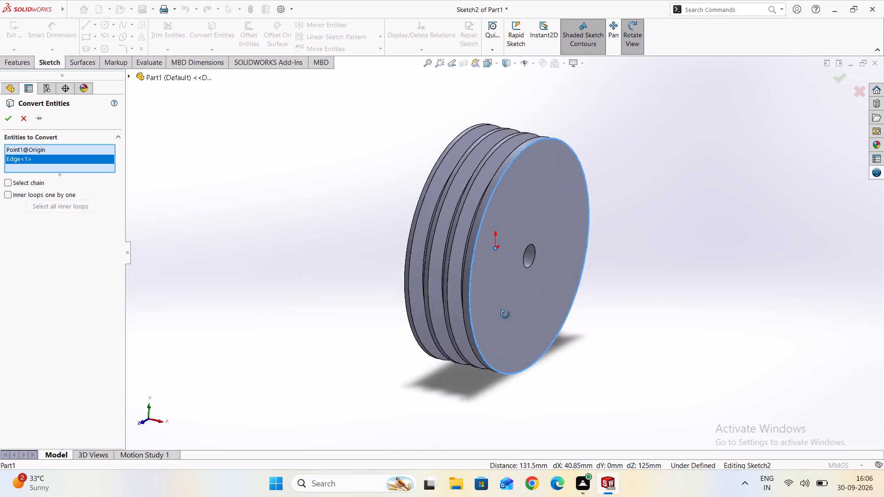
middle_click_drag(505, 314, 450, 303)
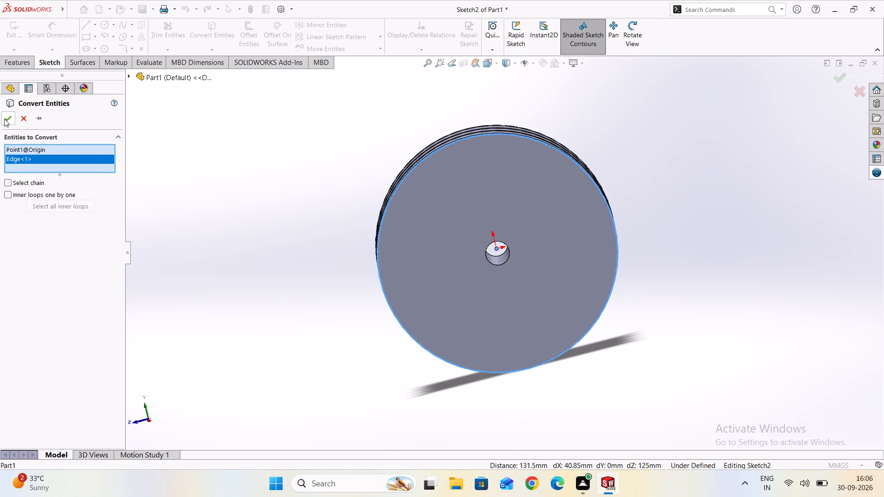
left_click(4, 119)
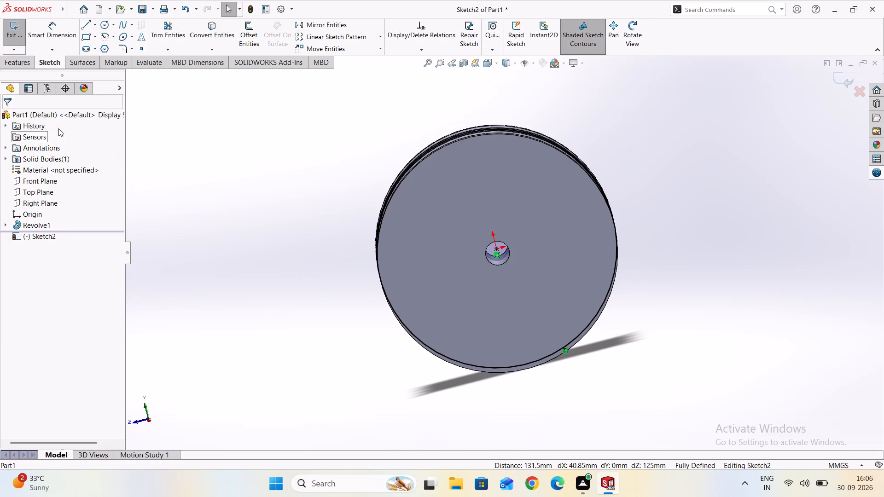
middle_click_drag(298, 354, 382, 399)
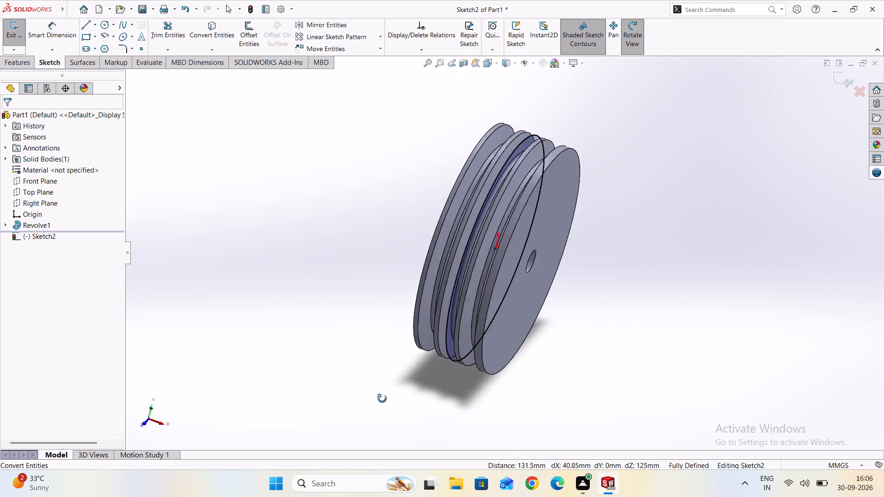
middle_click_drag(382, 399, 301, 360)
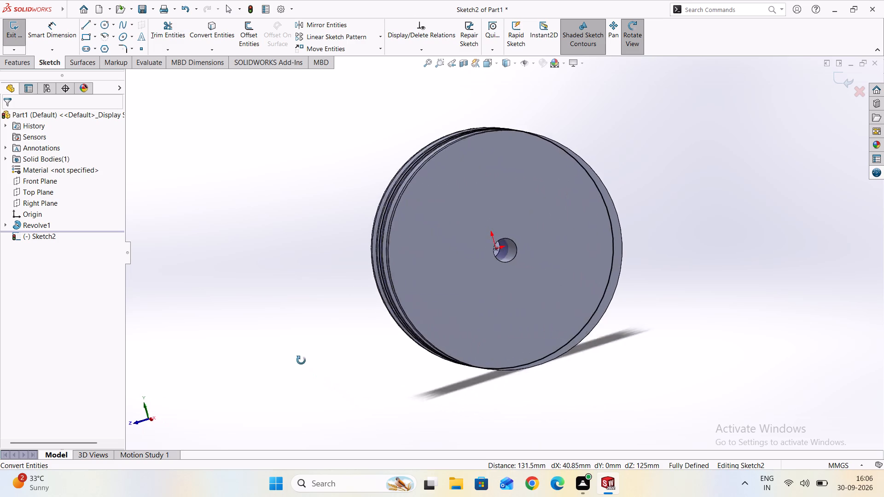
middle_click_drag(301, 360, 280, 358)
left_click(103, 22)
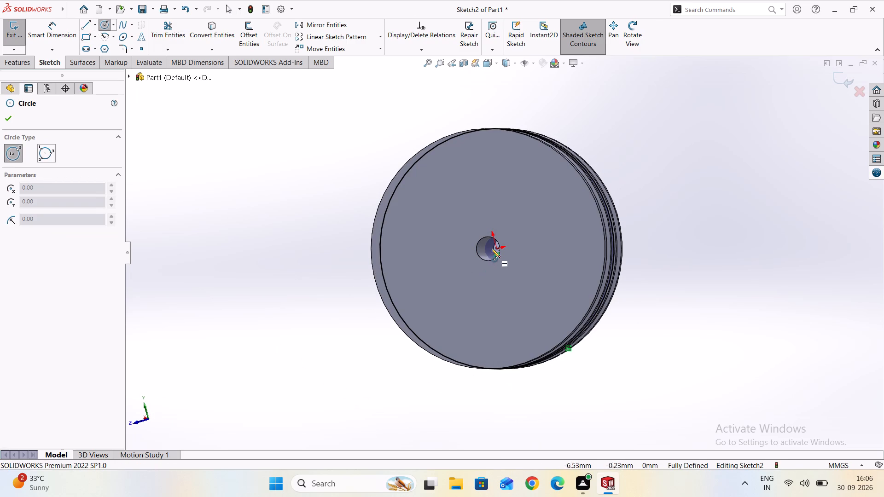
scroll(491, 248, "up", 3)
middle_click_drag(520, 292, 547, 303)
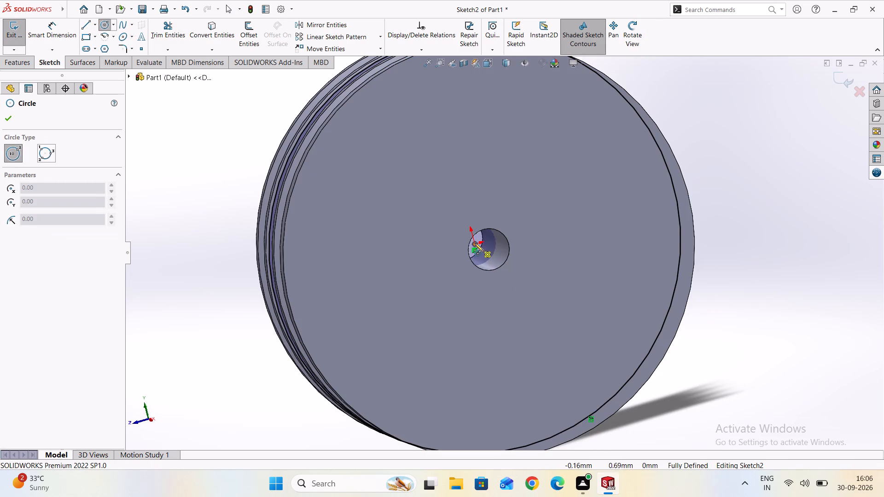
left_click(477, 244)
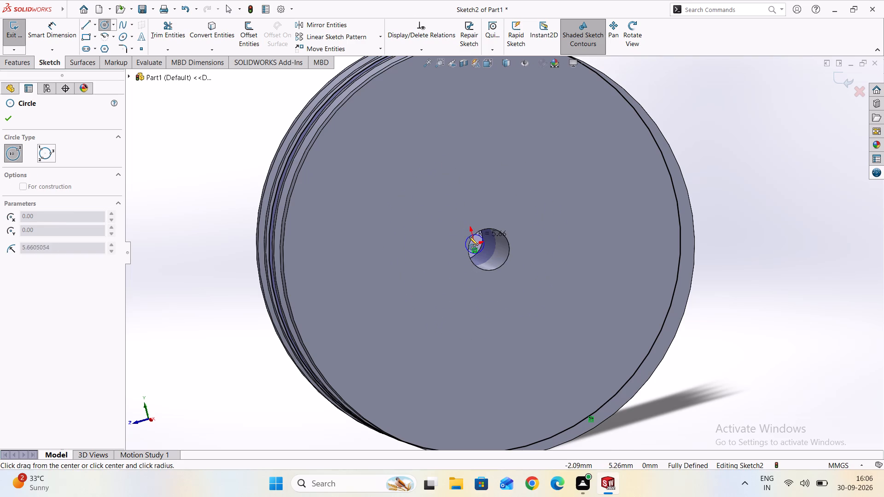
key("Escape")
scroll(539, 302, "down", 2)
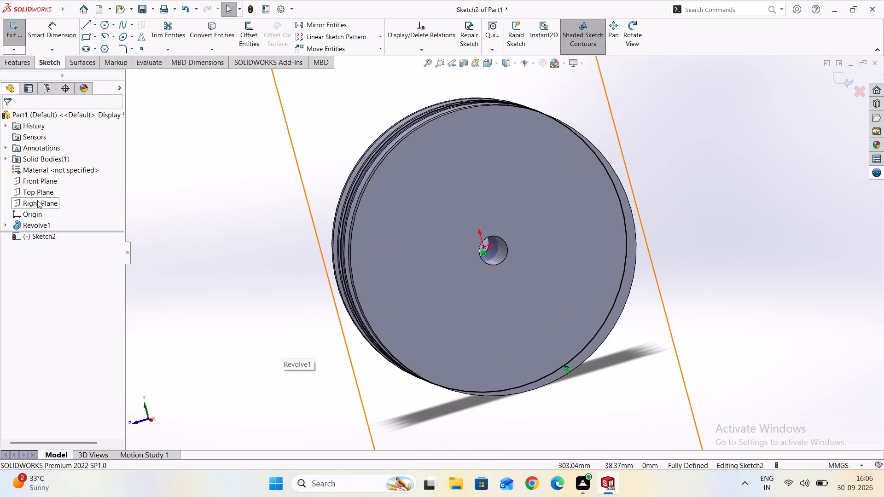
Reopen the Right Plane sketch face-on and draw a circle about 132 mm in diameter centred on the origin.
left_click(37, 200)
left_click(45, 185)
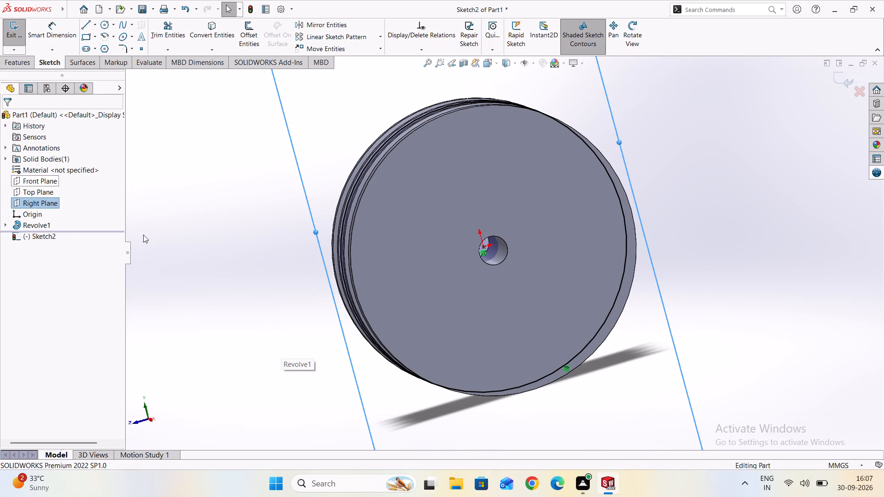
scroll(229, 249, "down", 3)
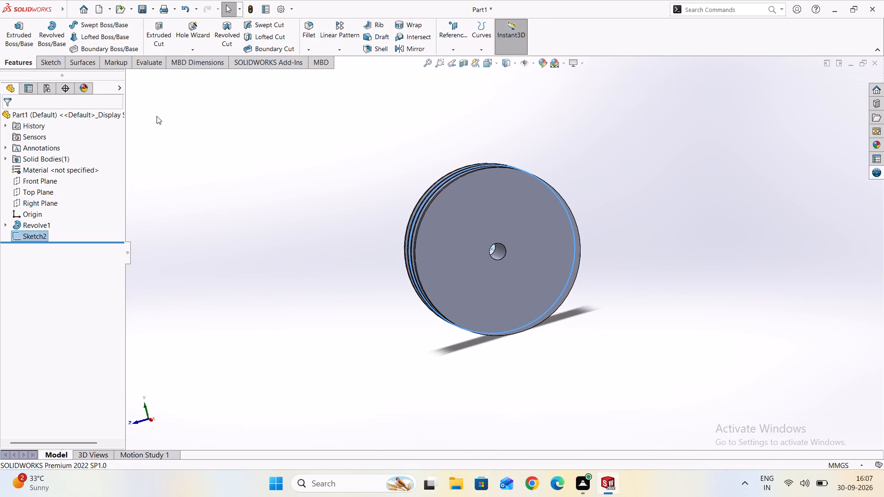
left_click(513, 64)
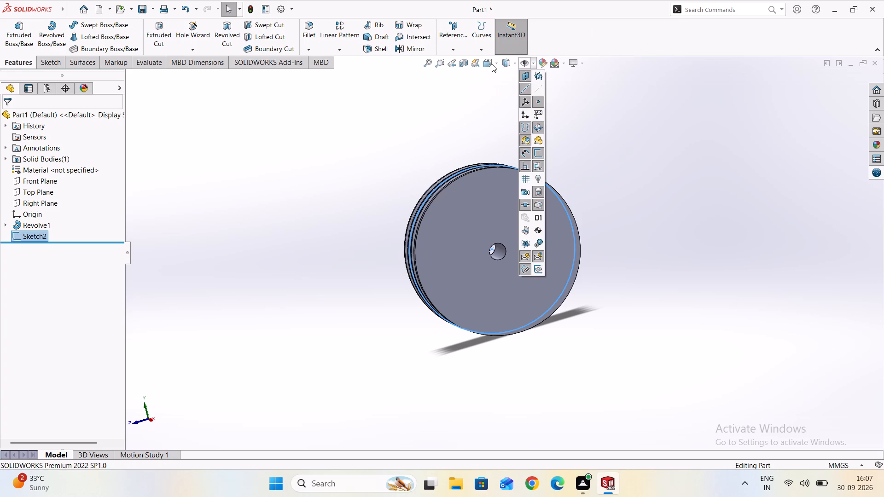
left_click(492, 64)
left_click(495, 62)
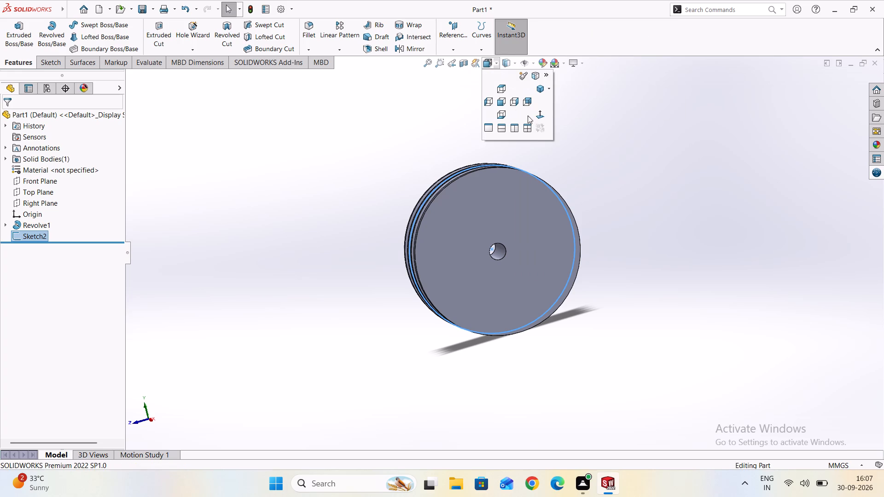
left_click(539, 115)
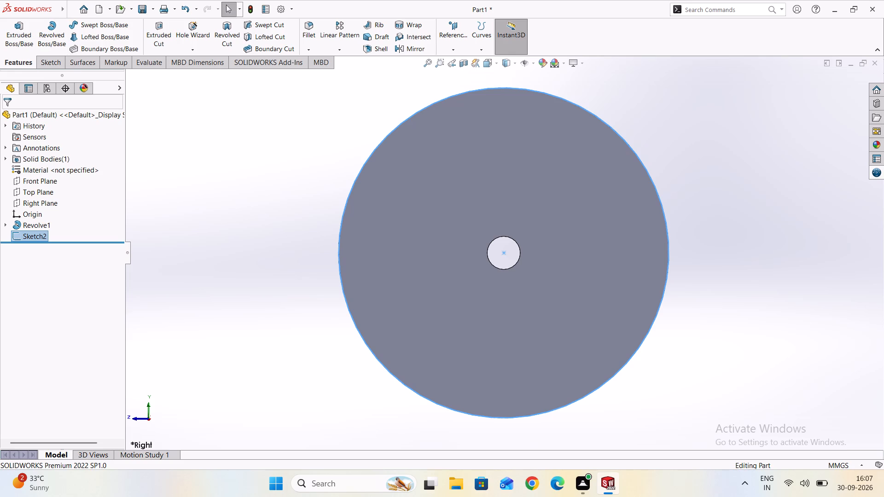
left_click(50, 65)
left_click(104, 25)
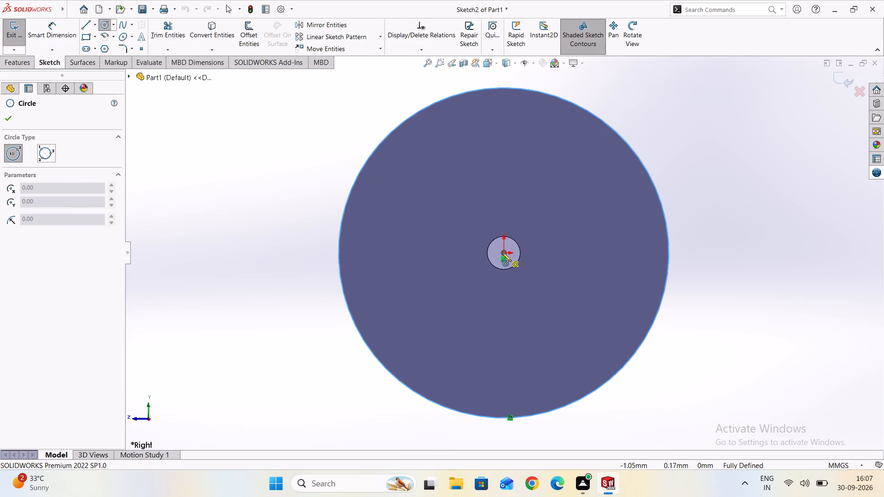
left_click(502, 253)
left_click(502, 166)
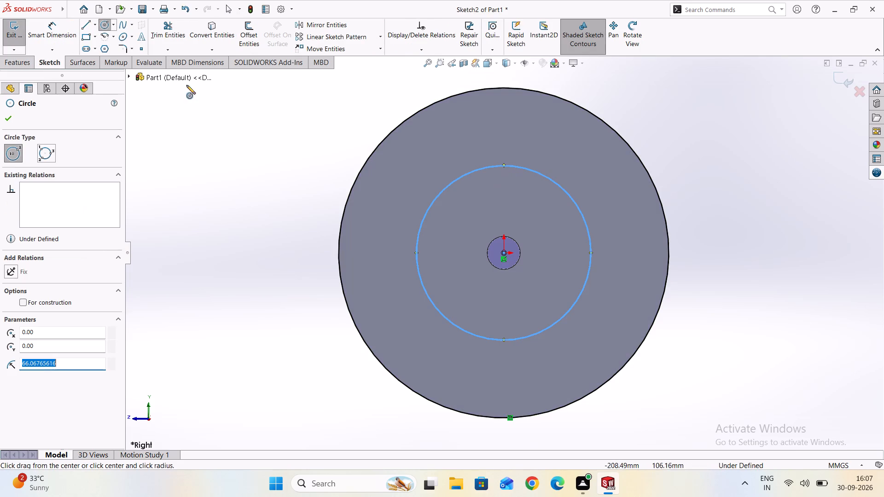
Dimension the new origin-centred circle to a diameter of 200 mm.
left_click(53, 24)
left_click(436, 198)
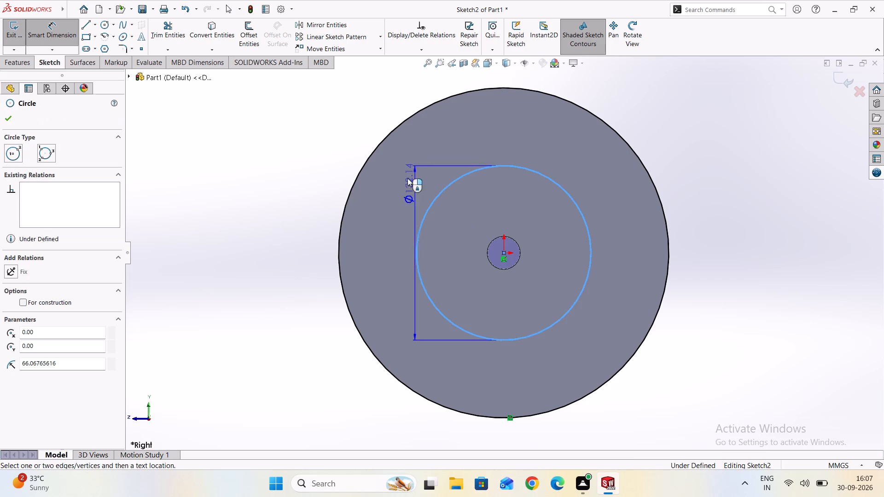
left_click(281, 132)
type("200")
key("Return")
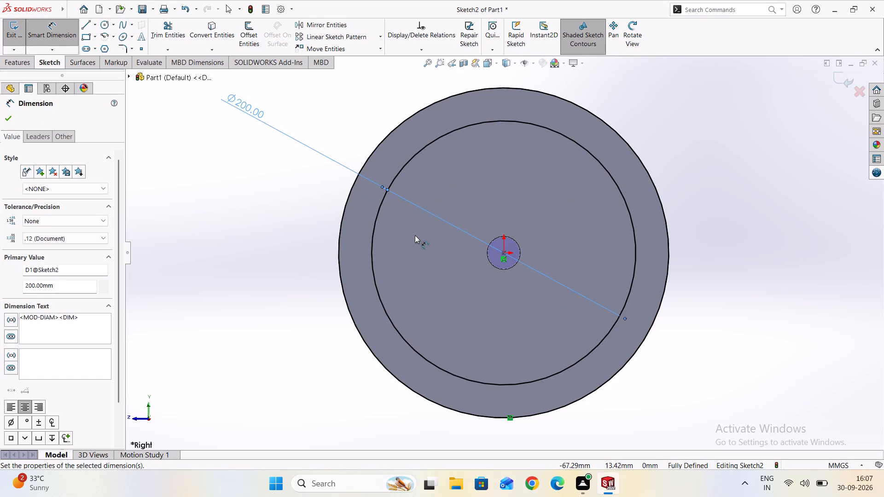
scroll(354, 297, "down", 2)
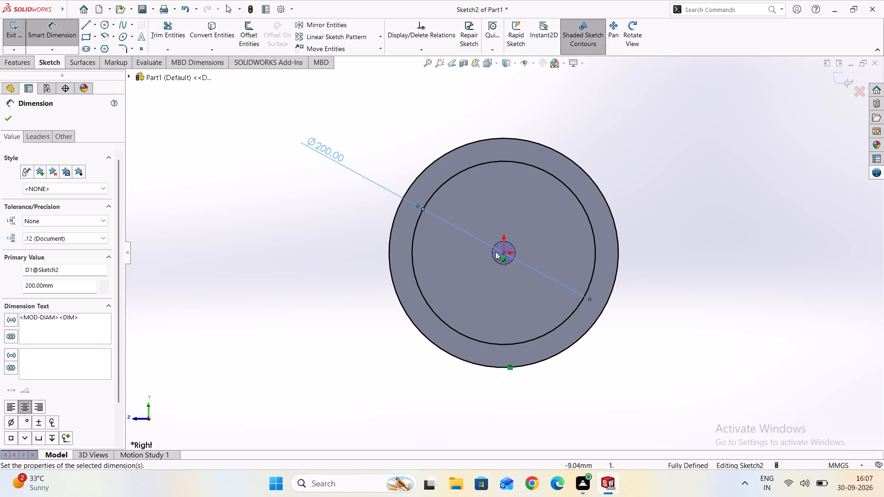
scroll(497, 252, "up", 2)
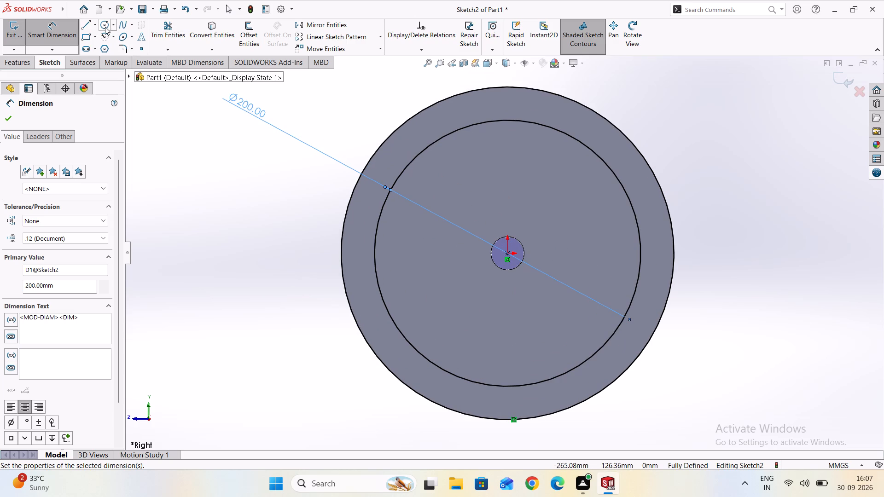
left_click(8, 116)
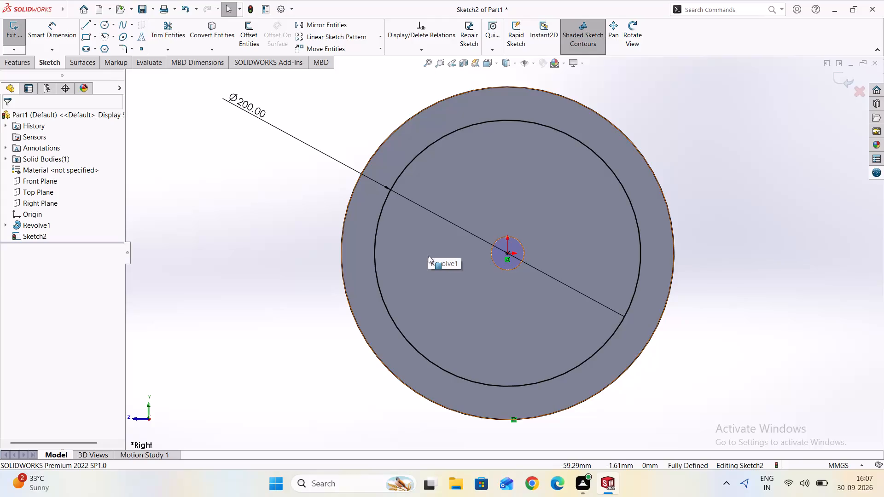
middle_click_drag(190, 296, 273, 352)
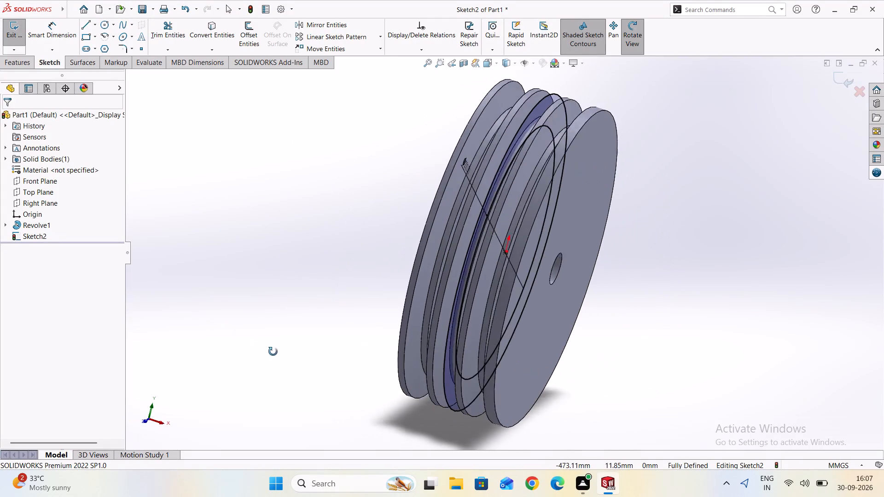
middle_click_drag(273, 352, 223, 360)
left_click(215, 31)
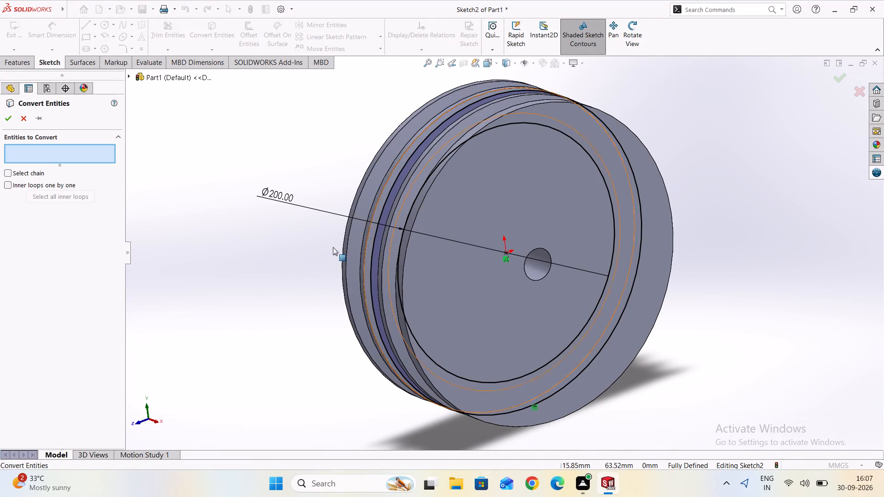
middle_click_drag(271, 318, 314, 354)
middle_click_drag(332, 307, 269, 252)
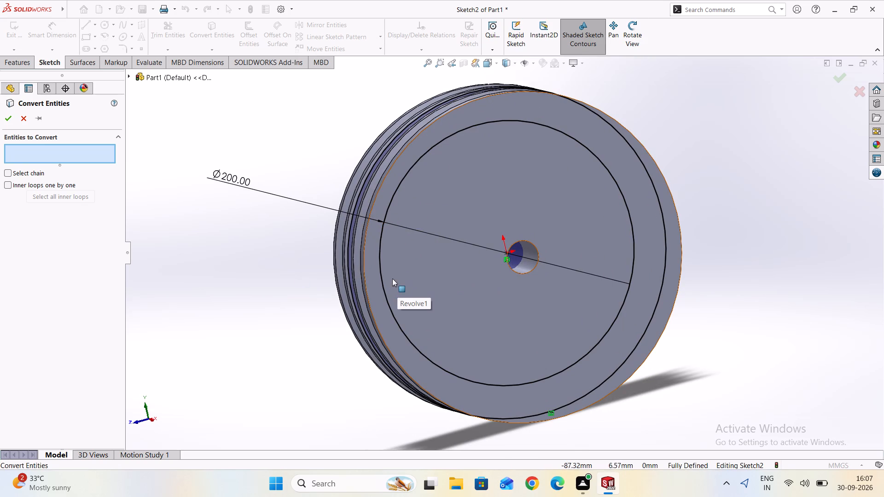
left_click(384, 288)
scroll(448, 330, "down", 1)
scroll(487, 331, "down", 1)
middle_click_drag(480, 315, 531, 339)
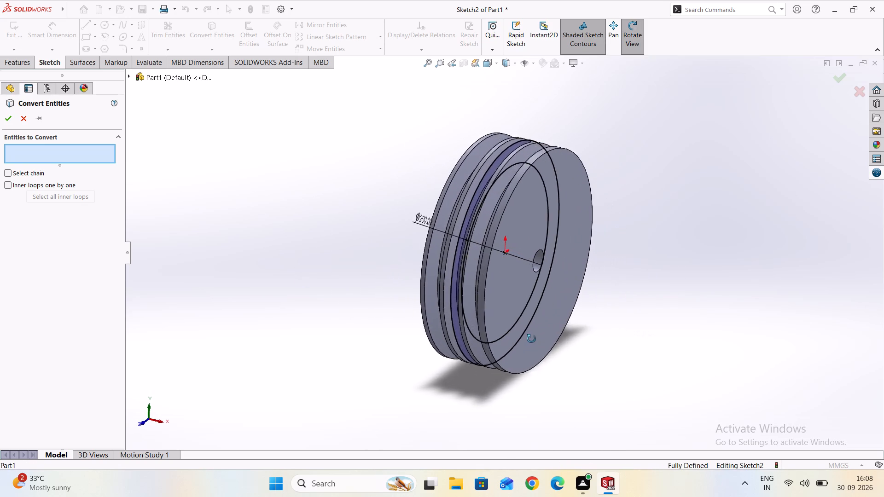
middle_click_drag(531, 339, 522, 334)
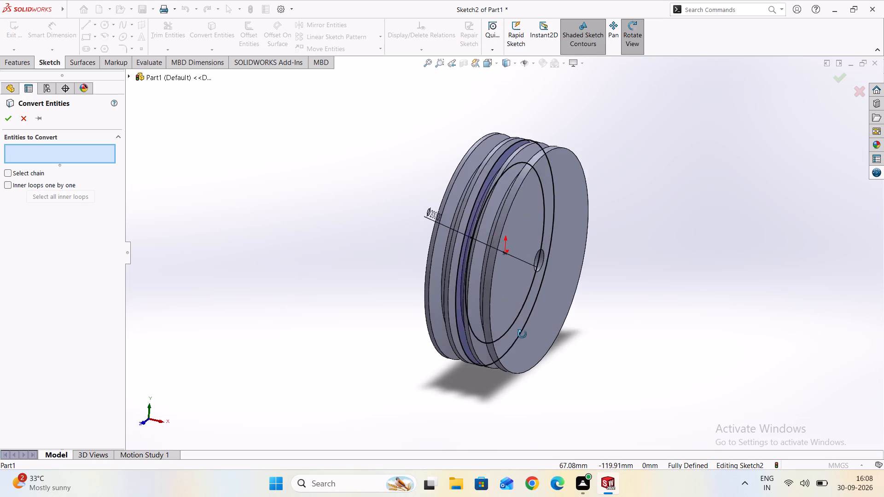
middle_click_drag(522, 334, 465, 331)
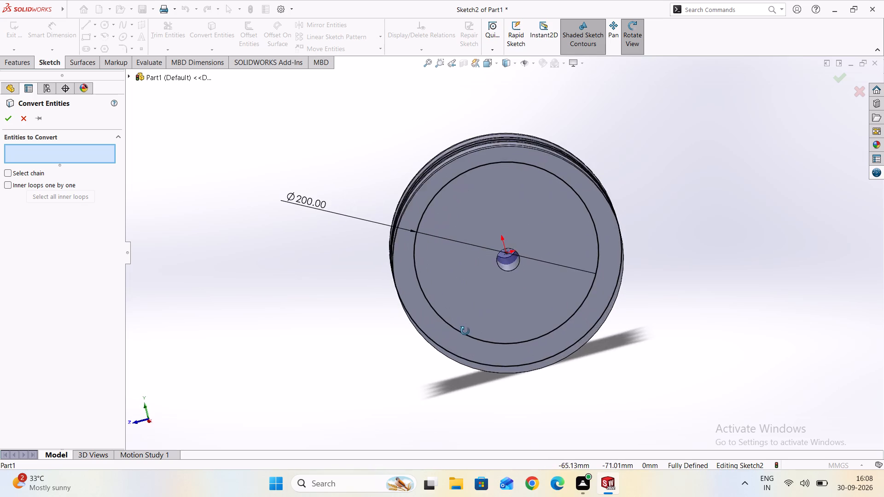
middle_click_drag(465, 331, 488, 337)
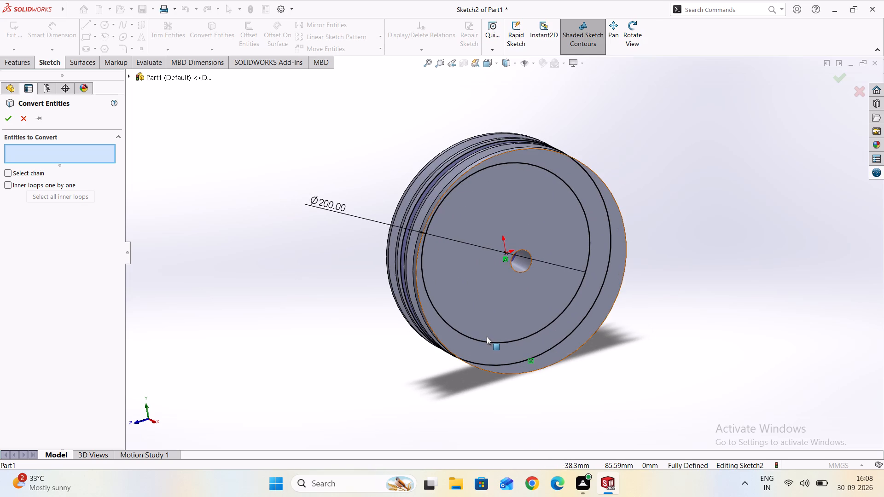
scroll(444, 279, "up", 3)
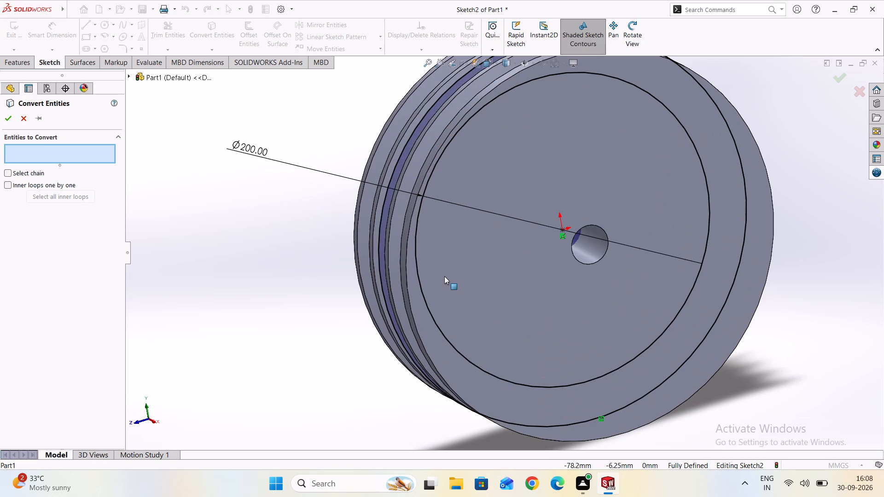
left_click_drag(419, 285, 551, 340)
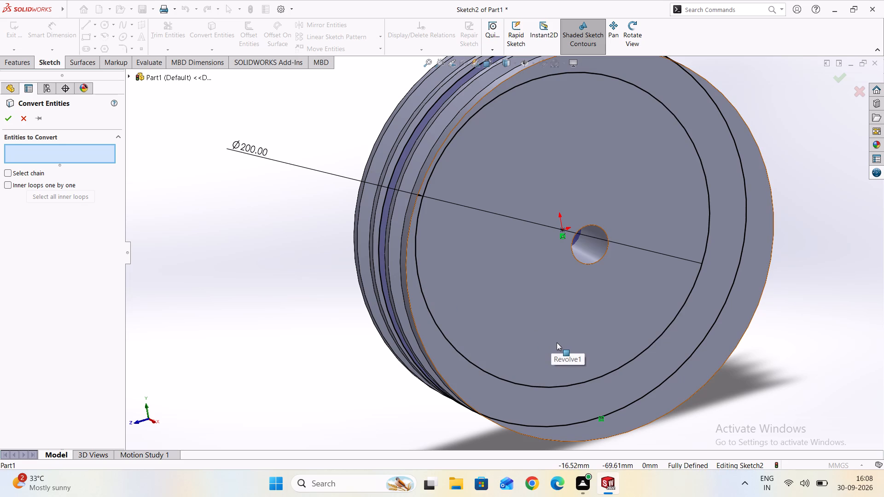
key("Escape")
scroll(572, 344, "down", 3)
Start an Extruded Cut from the Right Plane sketch, picking the 200 mm circle's region as the cut profile.
middle_click_drag(550, 318, 621, 372)
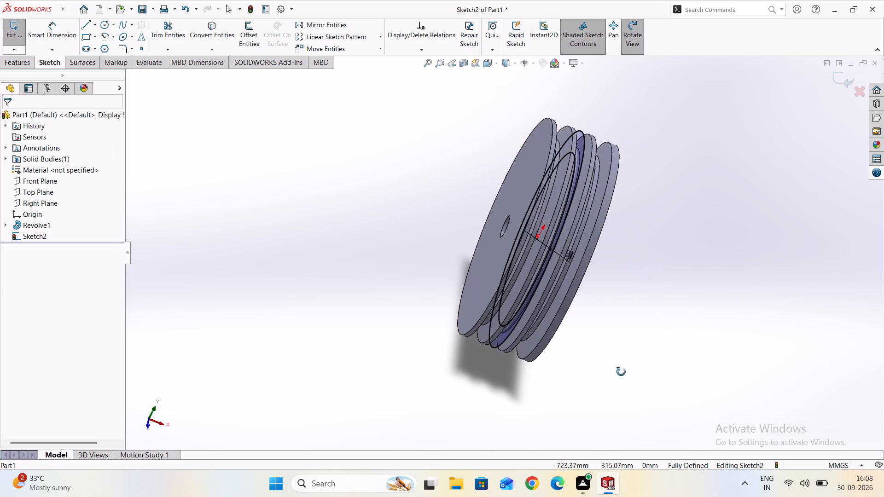
middle_click_drag(621, 372, 485, 329)
middle_click_drag(322, 398, 449, 391)
middle_click_drag(480, 410, 480, 410)
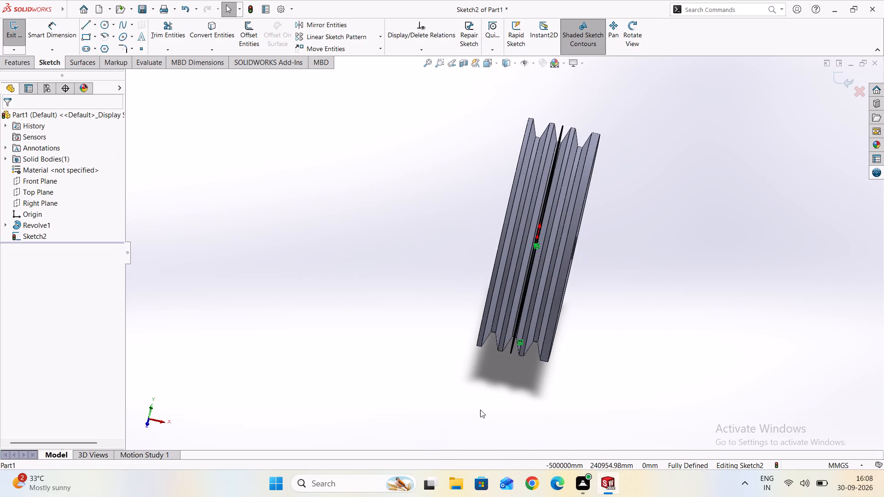
middle_click_drag(480, 410, 390, 376)
left_click(16, 60)
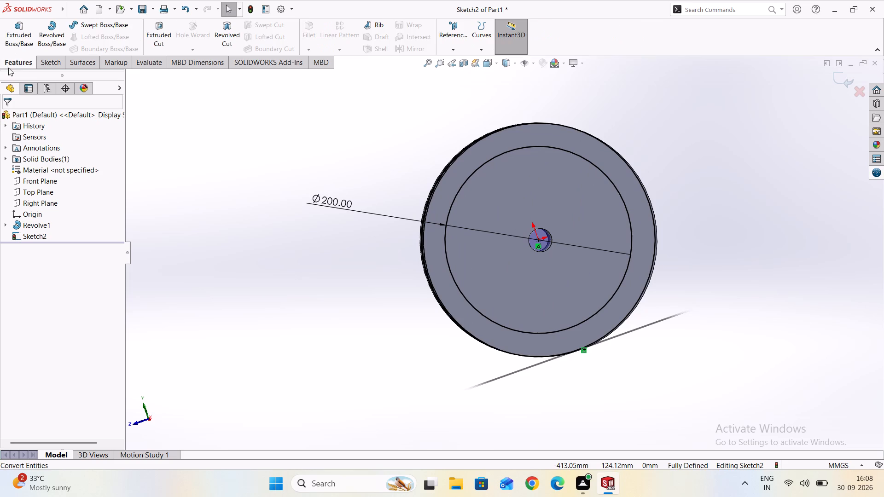
left_click(154, 43)
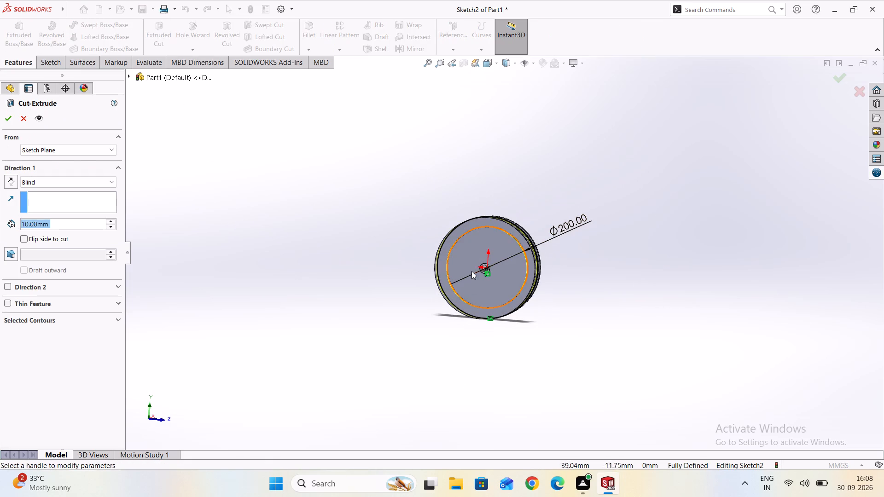
left_click(475, 266)
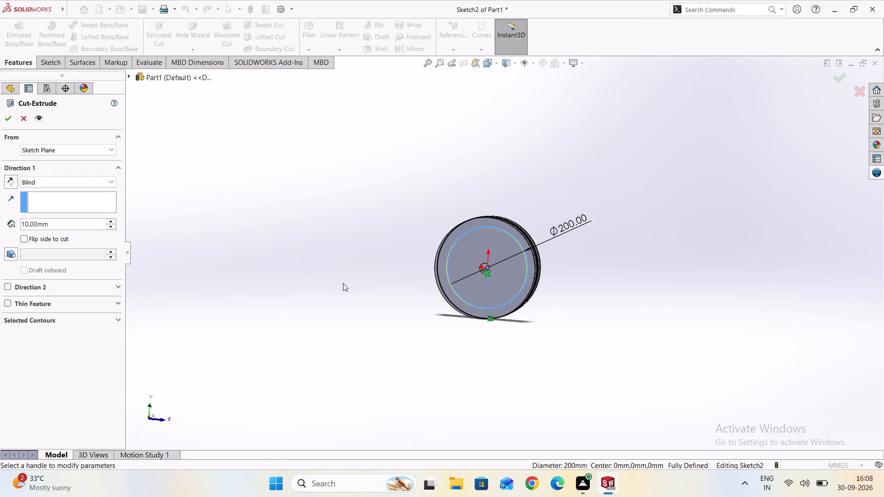
middle_click_drag(684, 342, 625, 386)
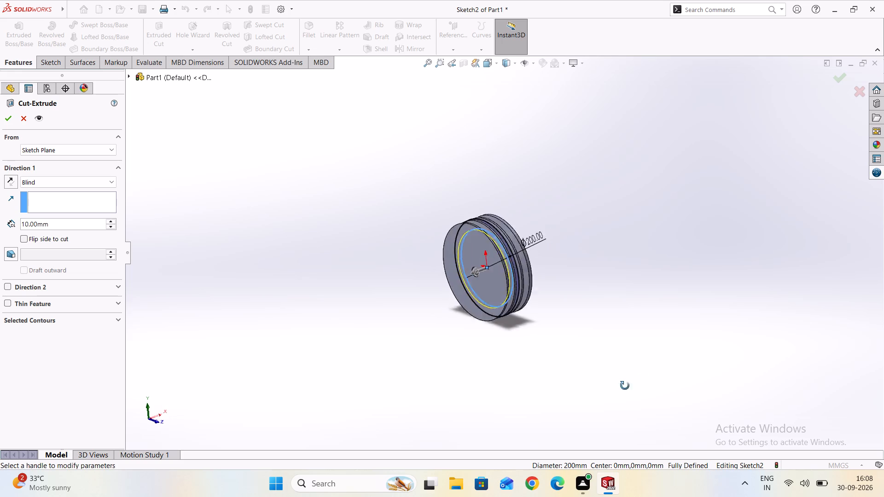
middle_click_drag(625, 386, 606, 399)
scroll(506, 266, "up", 7)
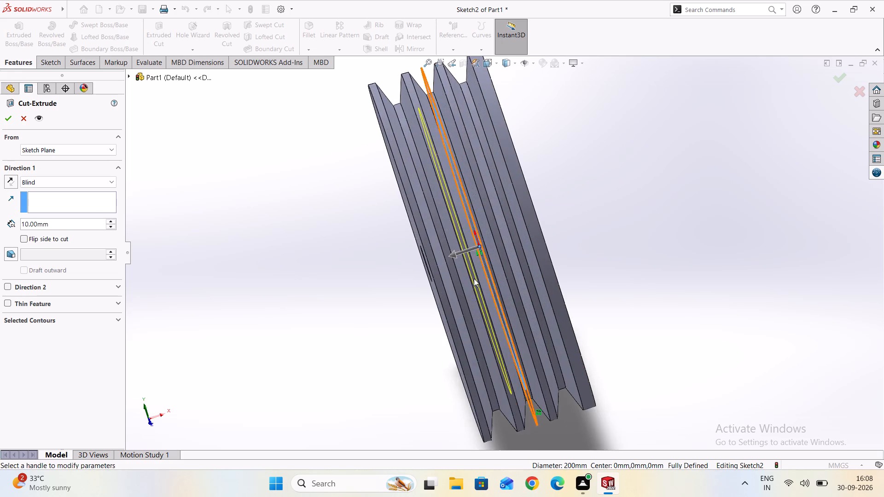
scroll(471, 291, "up", 6)
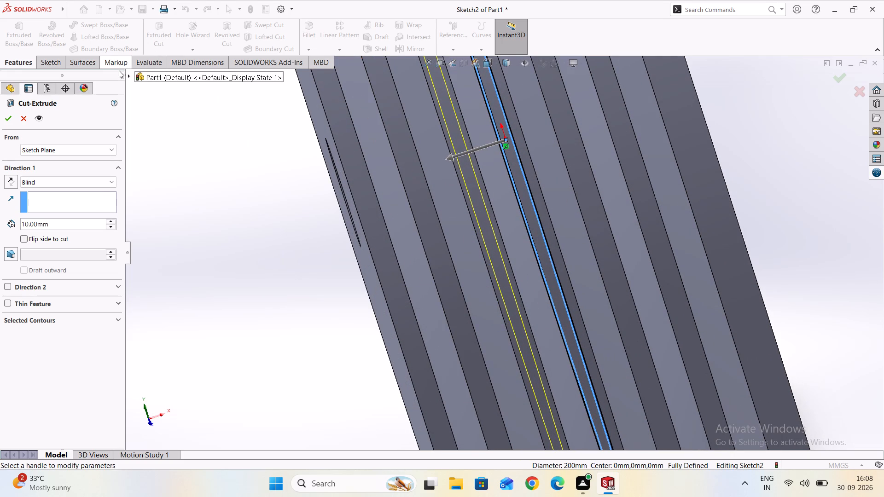
left_click(52, 69)
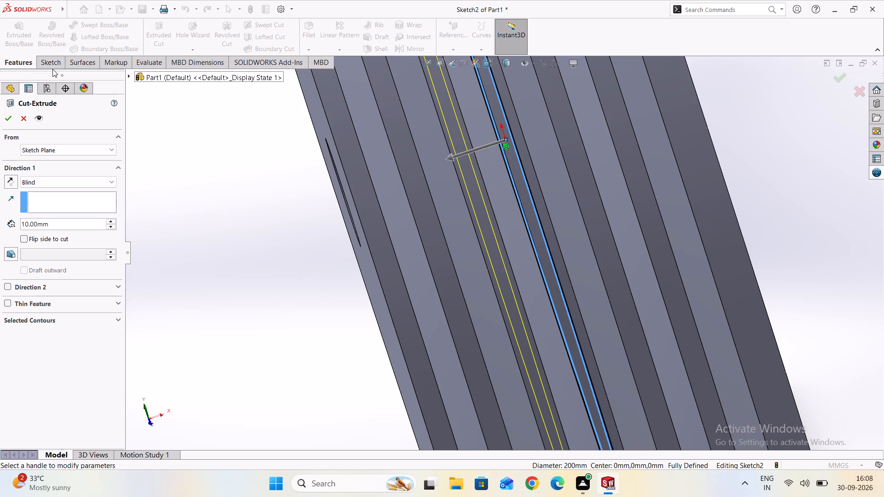
left_click(52, 64)
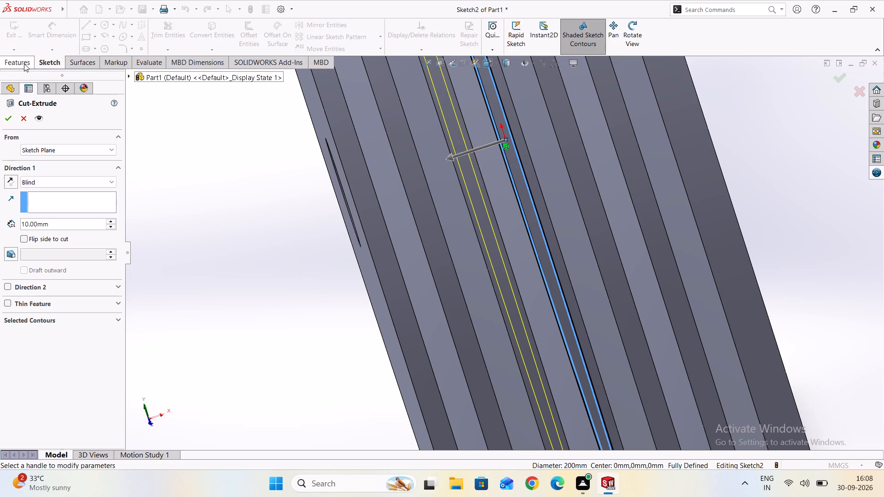
left_click(23, 64)
Set the cut's end condition to Through All - Both.
left_click(51, 182)
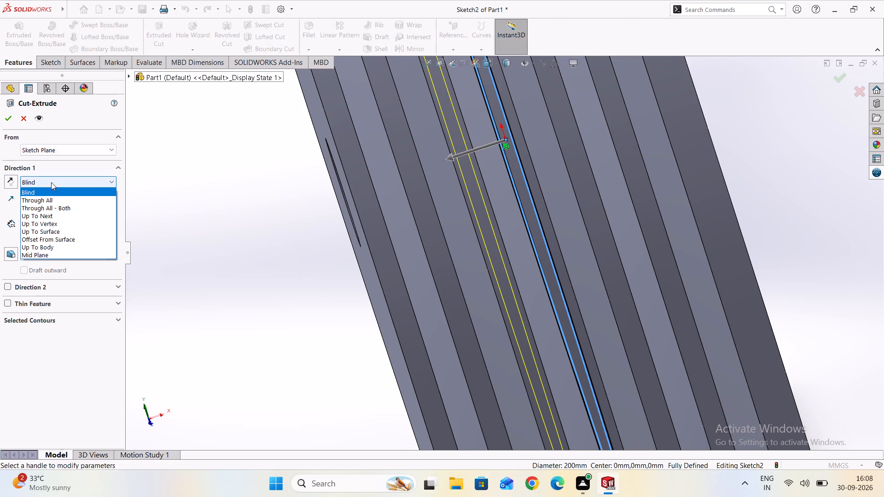
left_click(60, 208)
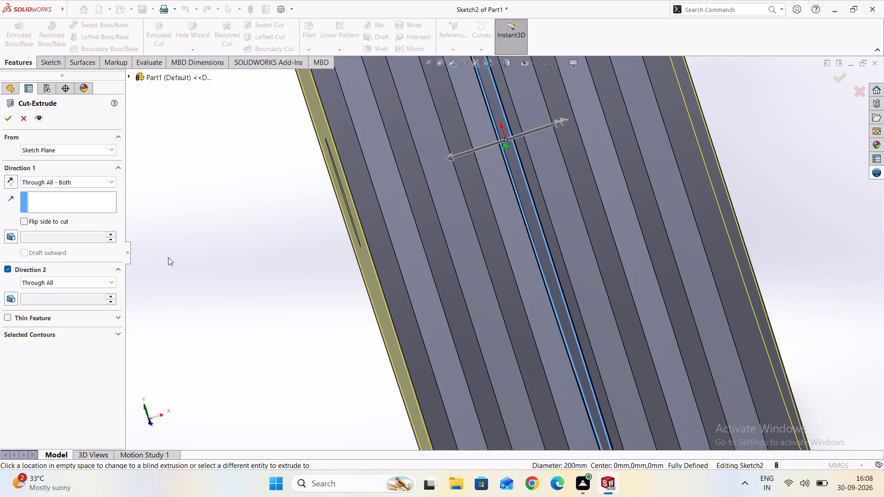
scroll(181, 268, "down", 3)
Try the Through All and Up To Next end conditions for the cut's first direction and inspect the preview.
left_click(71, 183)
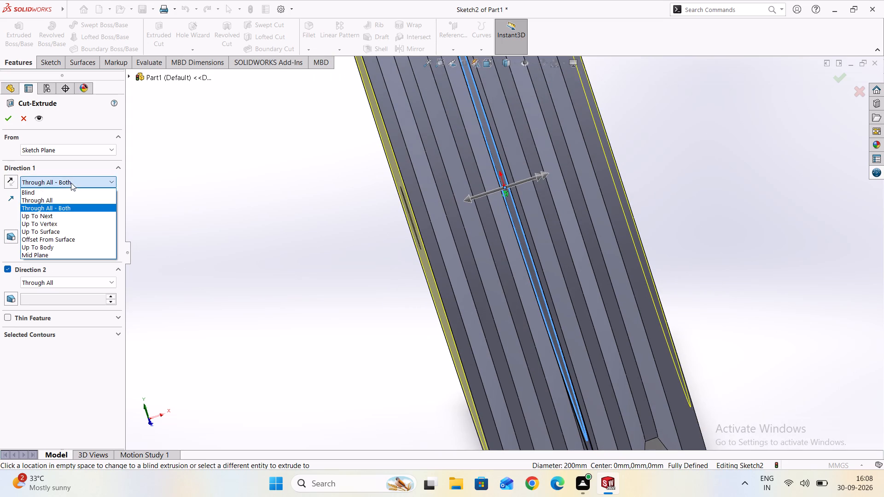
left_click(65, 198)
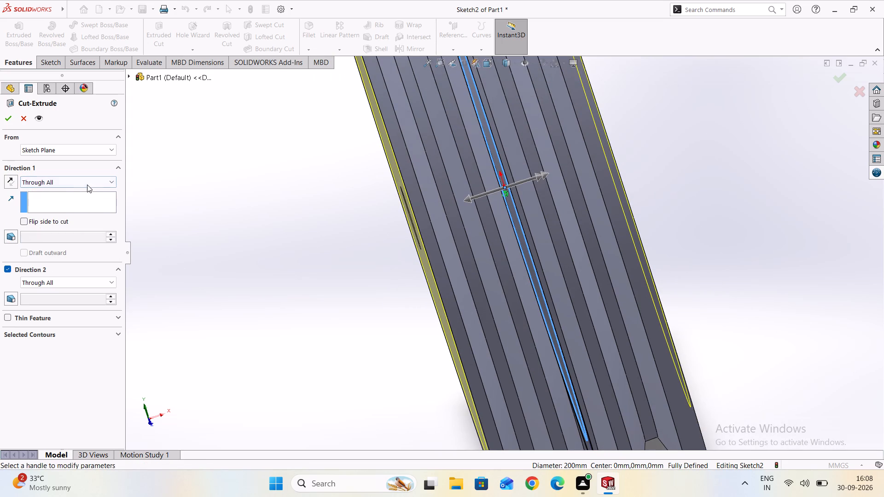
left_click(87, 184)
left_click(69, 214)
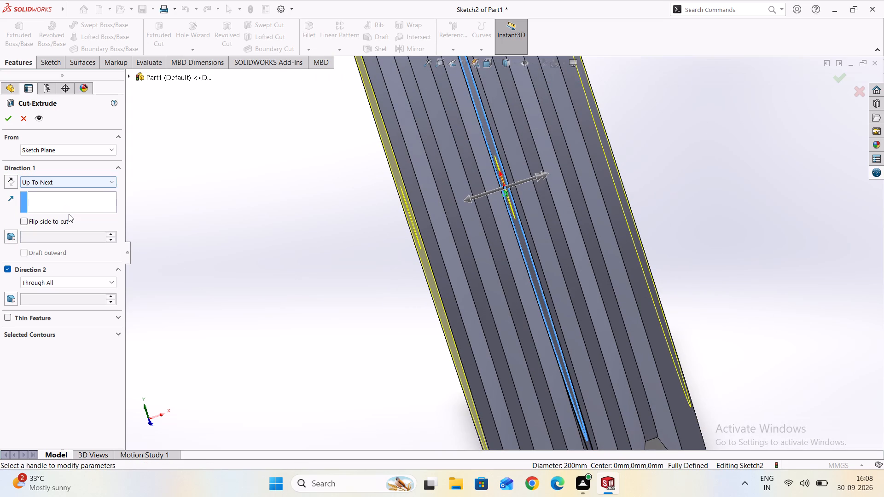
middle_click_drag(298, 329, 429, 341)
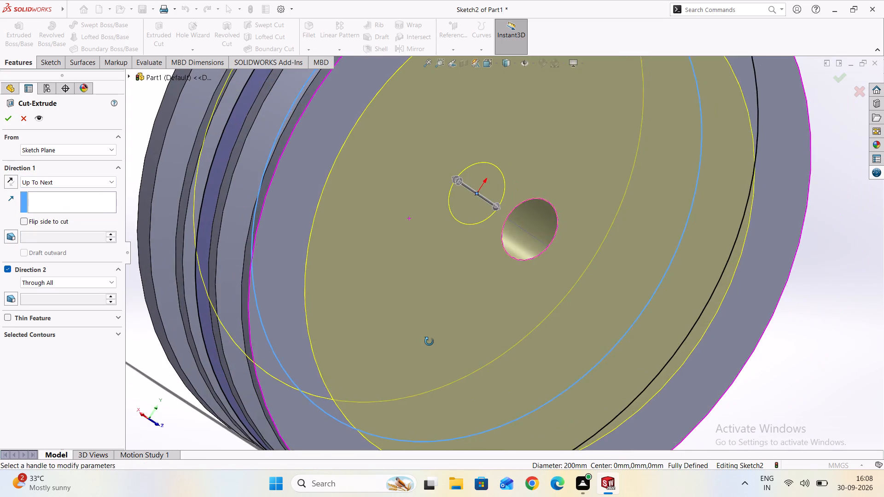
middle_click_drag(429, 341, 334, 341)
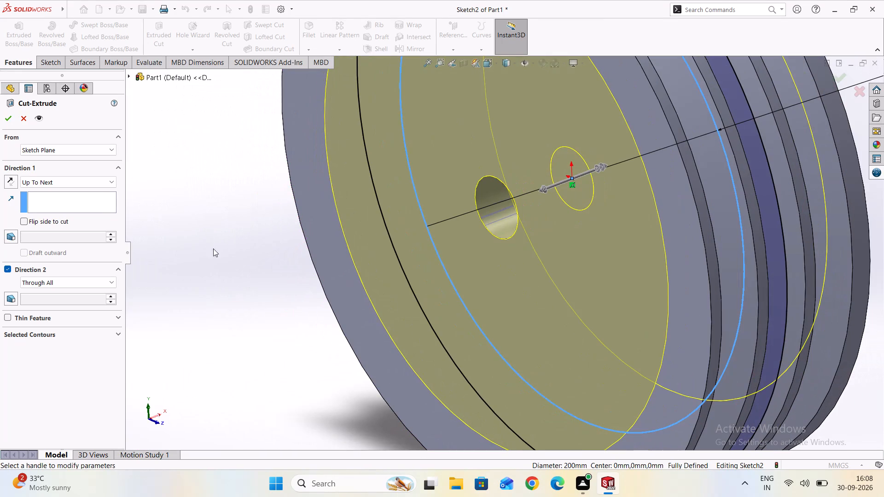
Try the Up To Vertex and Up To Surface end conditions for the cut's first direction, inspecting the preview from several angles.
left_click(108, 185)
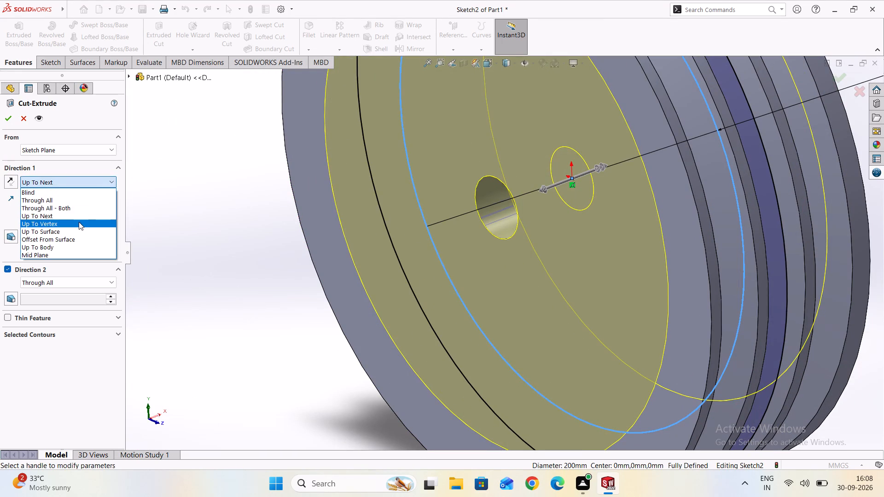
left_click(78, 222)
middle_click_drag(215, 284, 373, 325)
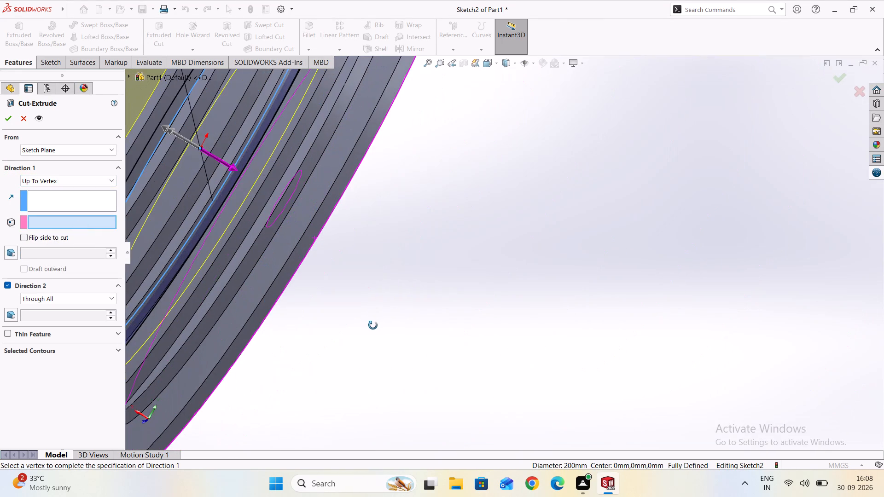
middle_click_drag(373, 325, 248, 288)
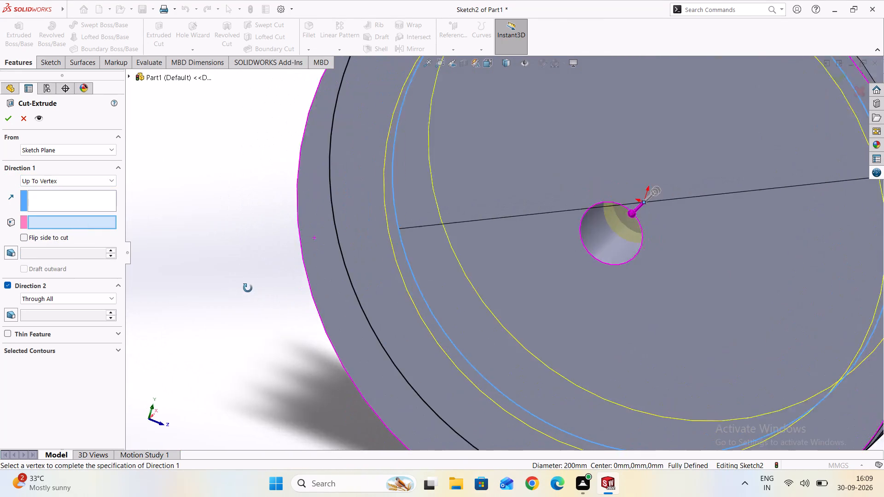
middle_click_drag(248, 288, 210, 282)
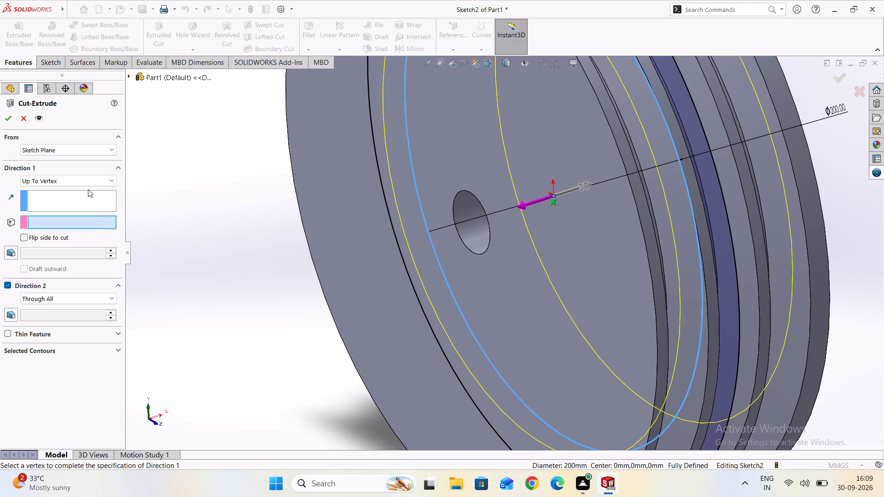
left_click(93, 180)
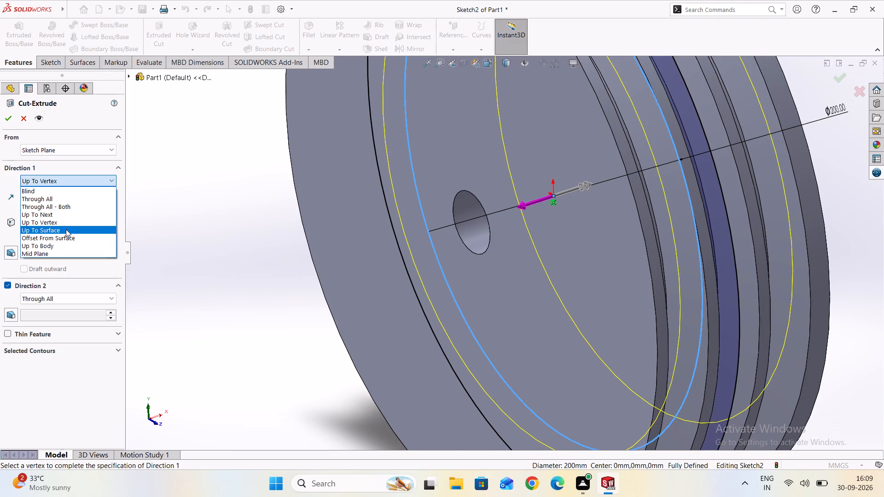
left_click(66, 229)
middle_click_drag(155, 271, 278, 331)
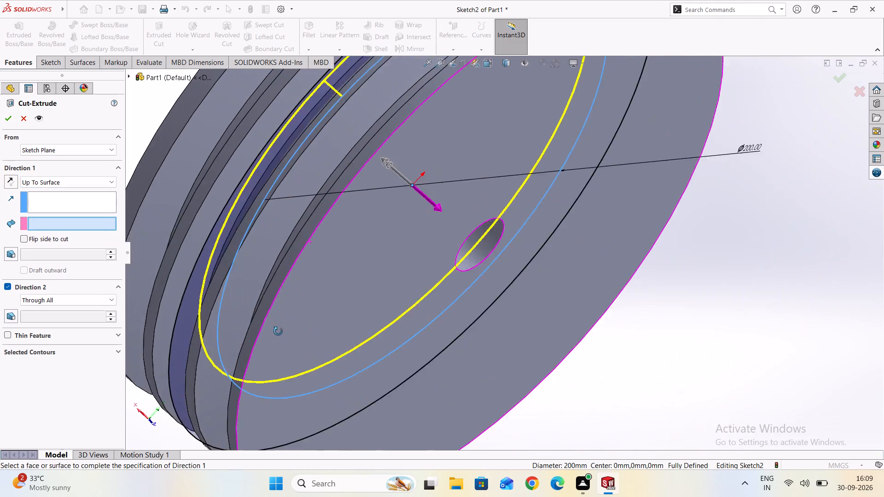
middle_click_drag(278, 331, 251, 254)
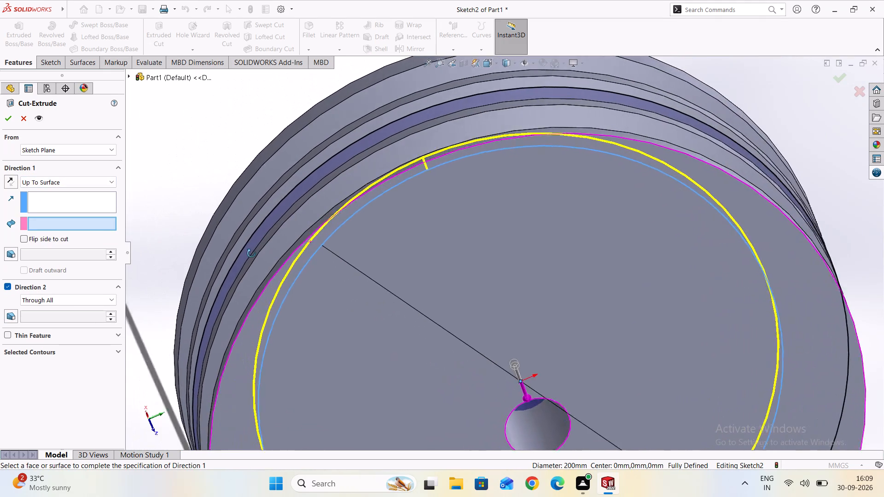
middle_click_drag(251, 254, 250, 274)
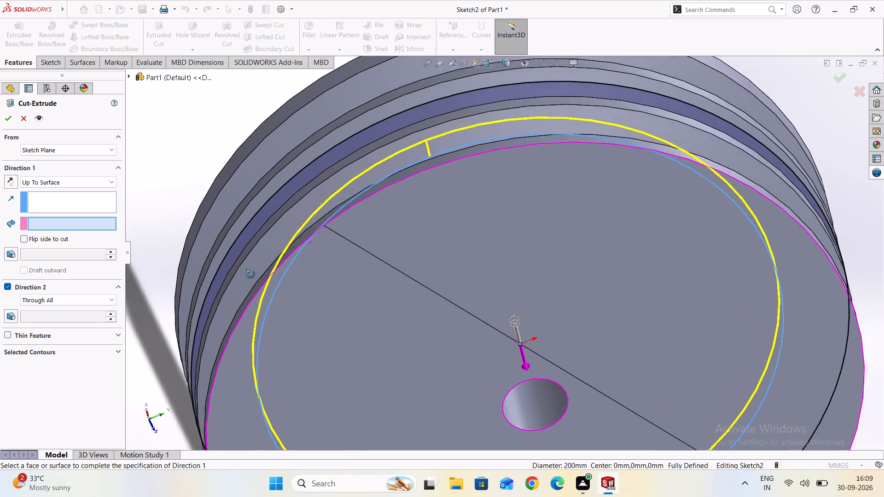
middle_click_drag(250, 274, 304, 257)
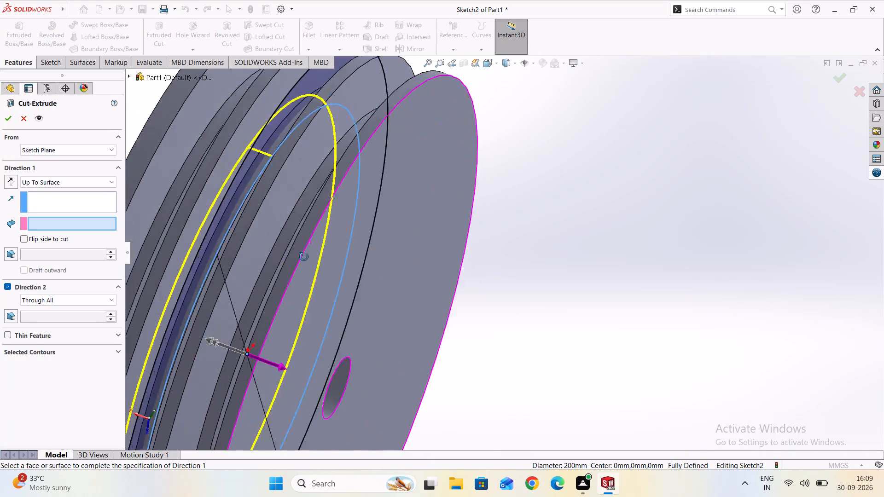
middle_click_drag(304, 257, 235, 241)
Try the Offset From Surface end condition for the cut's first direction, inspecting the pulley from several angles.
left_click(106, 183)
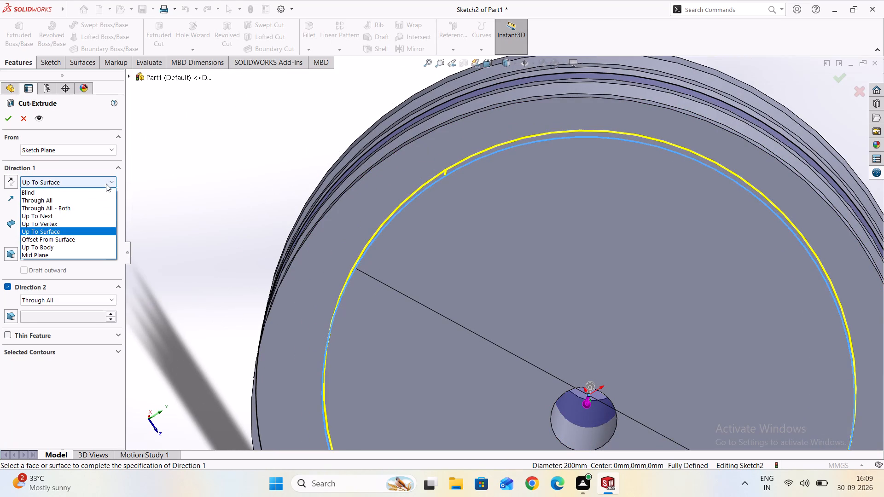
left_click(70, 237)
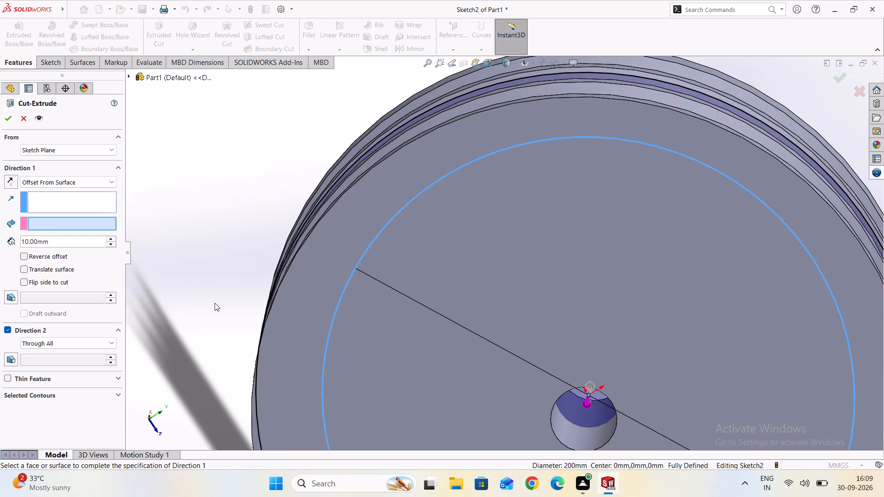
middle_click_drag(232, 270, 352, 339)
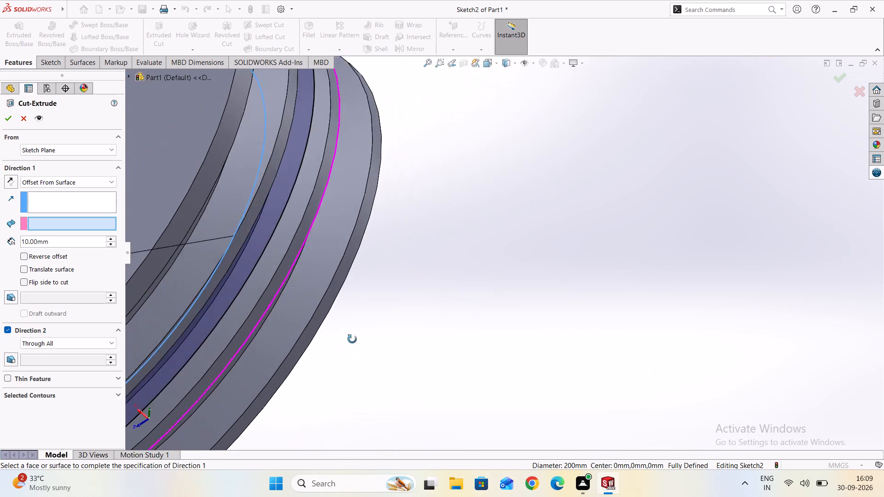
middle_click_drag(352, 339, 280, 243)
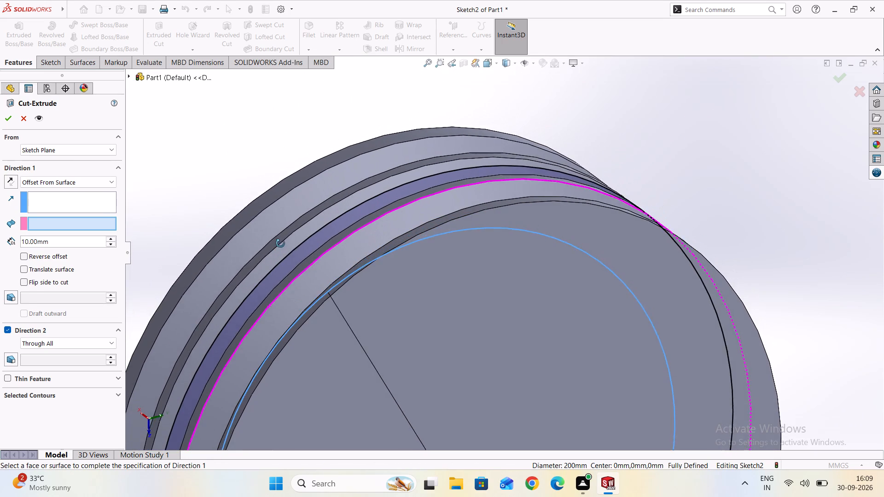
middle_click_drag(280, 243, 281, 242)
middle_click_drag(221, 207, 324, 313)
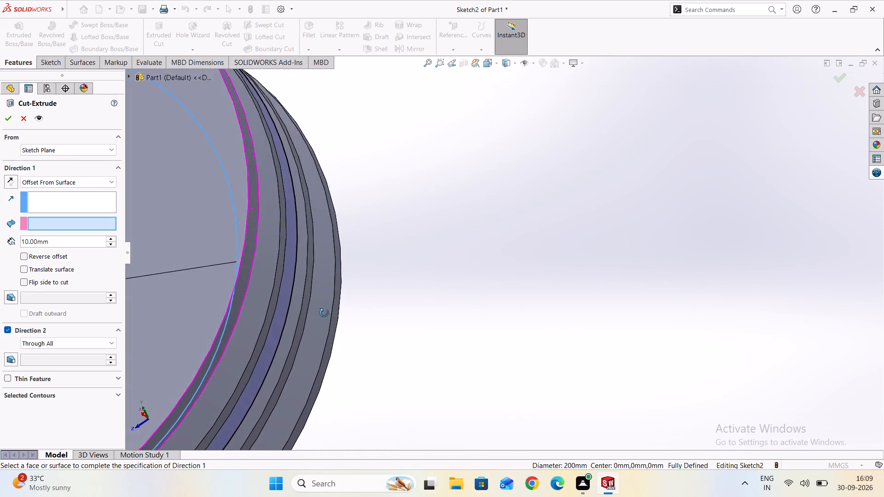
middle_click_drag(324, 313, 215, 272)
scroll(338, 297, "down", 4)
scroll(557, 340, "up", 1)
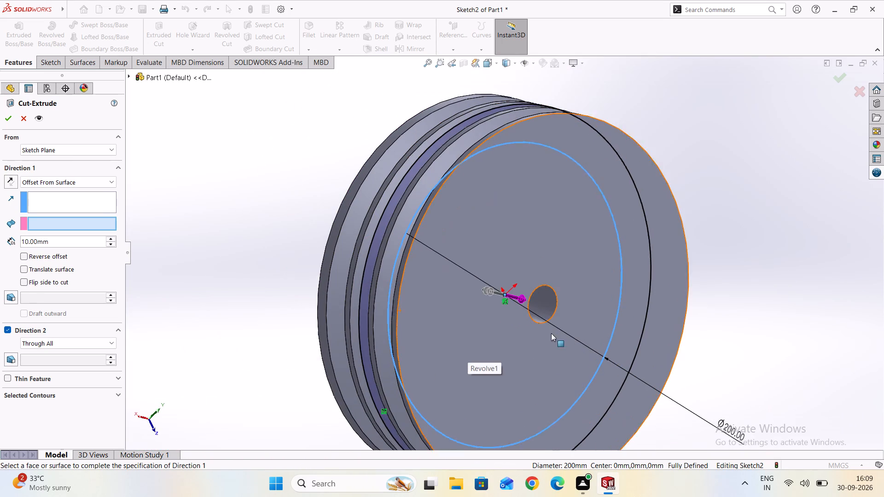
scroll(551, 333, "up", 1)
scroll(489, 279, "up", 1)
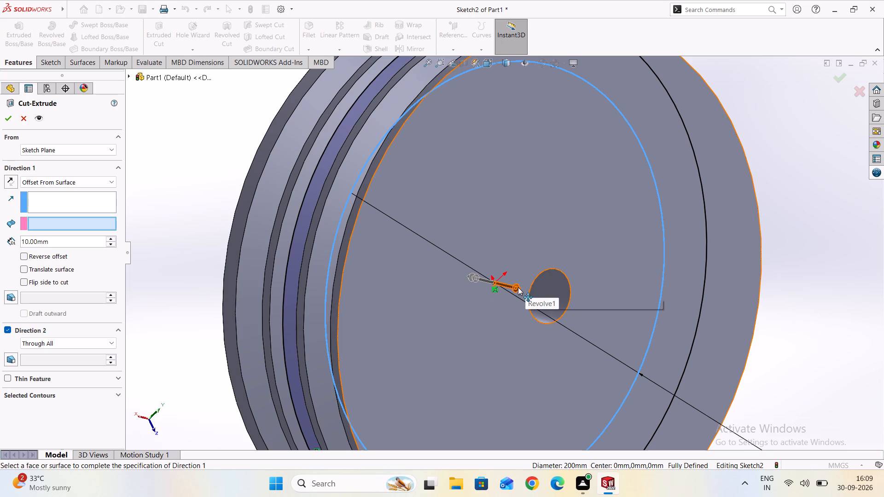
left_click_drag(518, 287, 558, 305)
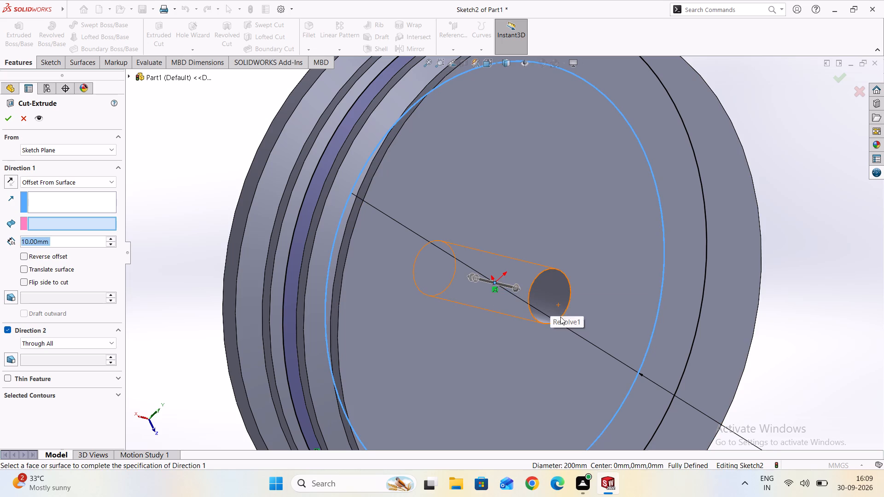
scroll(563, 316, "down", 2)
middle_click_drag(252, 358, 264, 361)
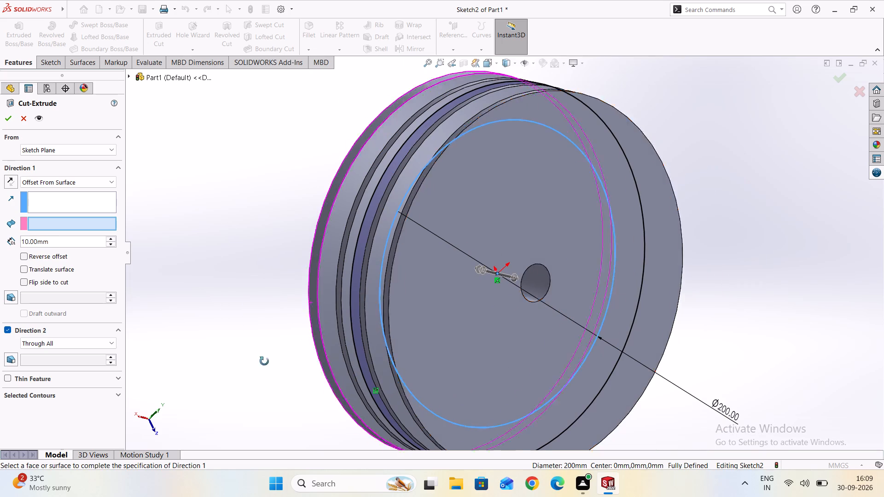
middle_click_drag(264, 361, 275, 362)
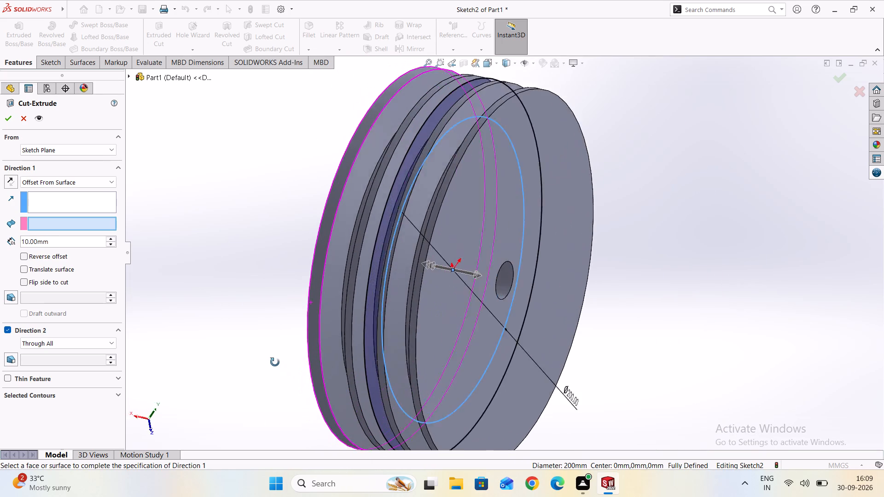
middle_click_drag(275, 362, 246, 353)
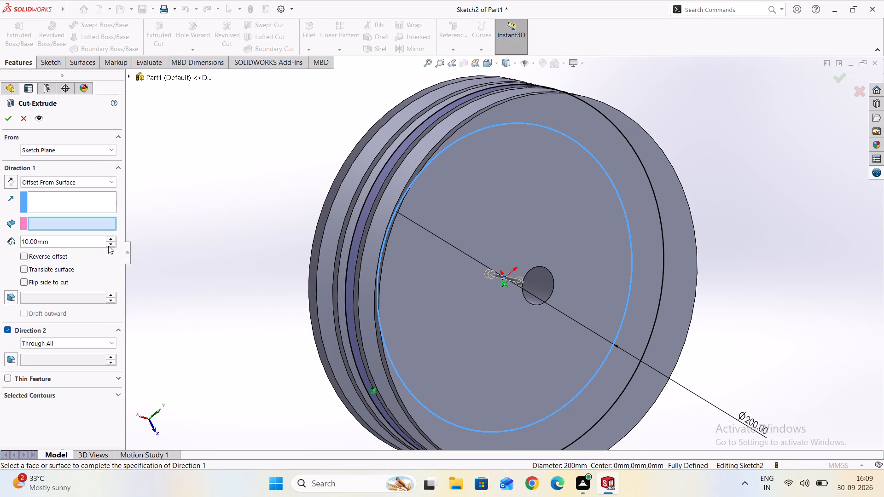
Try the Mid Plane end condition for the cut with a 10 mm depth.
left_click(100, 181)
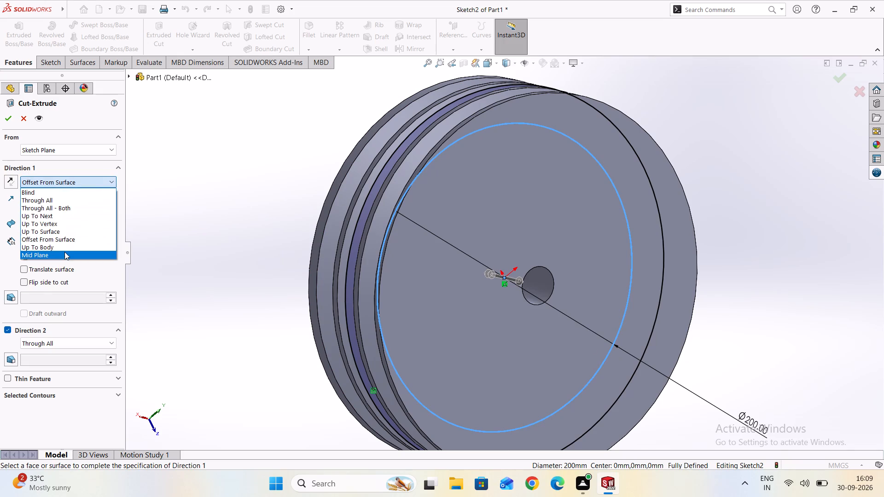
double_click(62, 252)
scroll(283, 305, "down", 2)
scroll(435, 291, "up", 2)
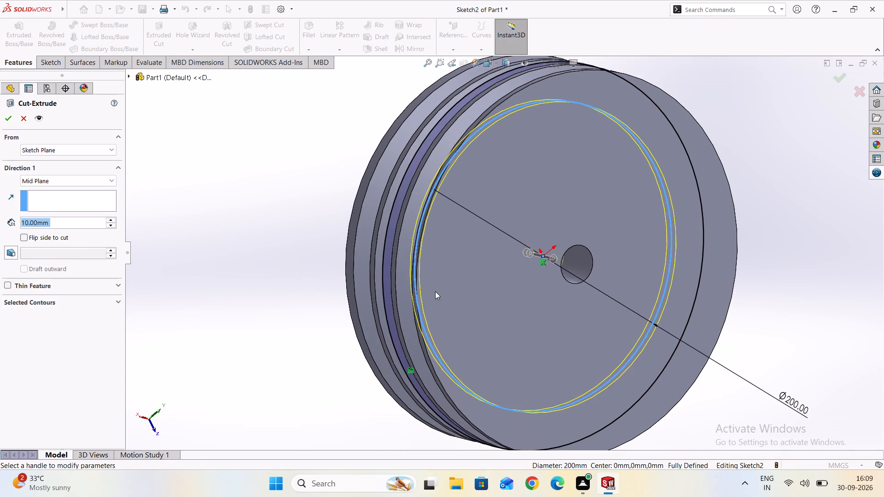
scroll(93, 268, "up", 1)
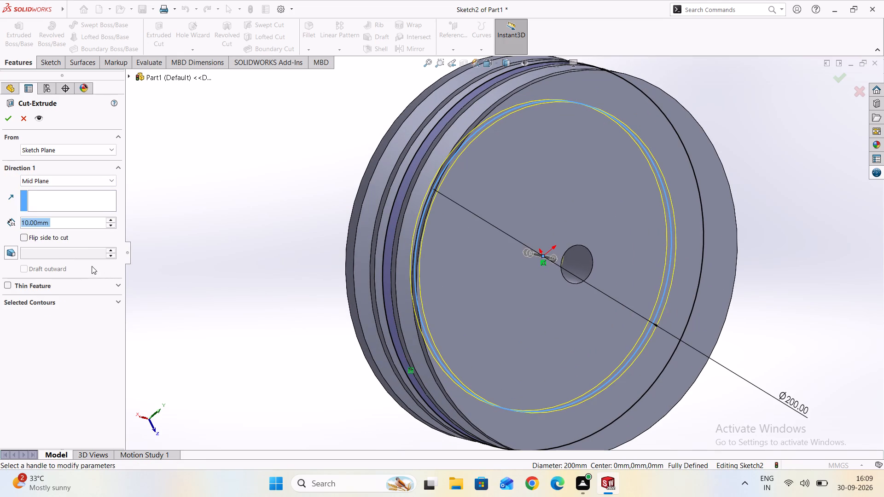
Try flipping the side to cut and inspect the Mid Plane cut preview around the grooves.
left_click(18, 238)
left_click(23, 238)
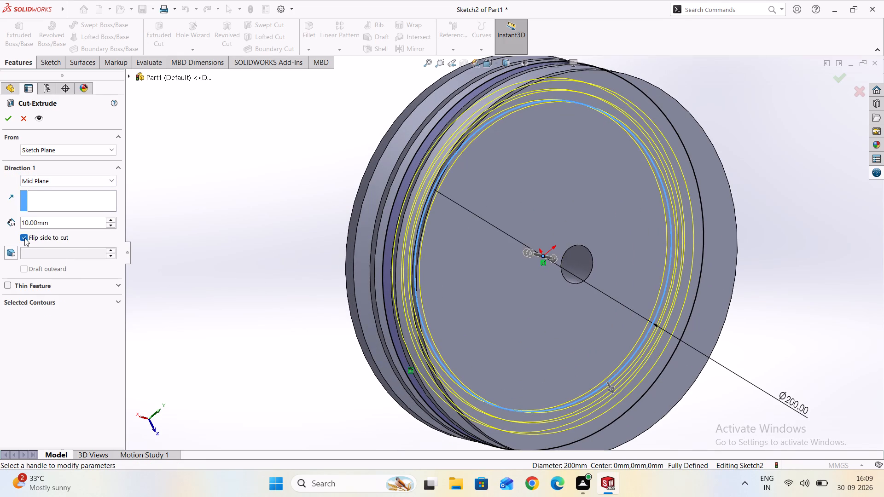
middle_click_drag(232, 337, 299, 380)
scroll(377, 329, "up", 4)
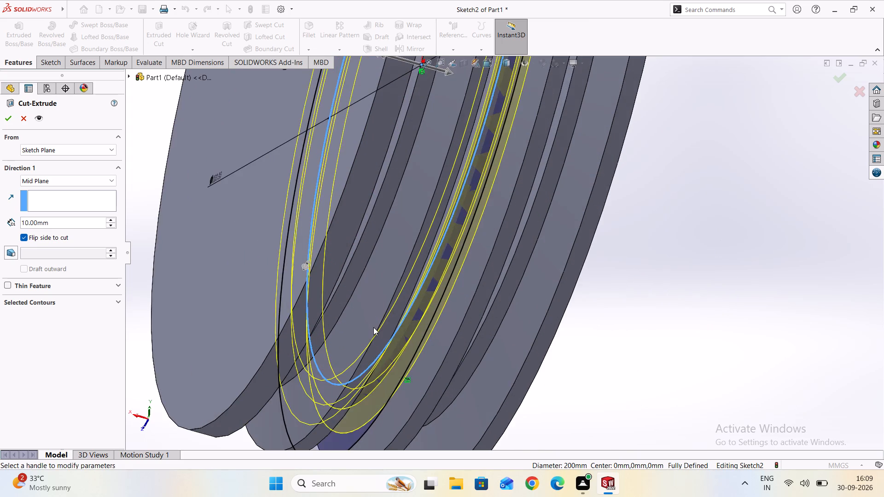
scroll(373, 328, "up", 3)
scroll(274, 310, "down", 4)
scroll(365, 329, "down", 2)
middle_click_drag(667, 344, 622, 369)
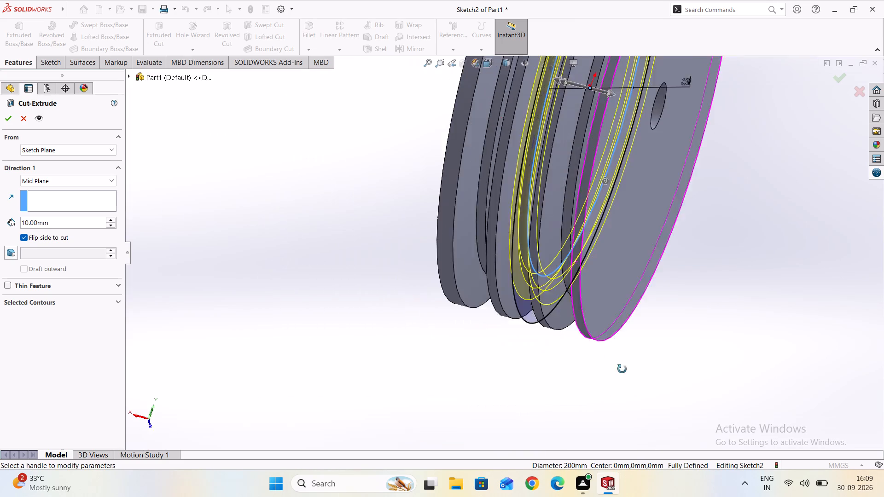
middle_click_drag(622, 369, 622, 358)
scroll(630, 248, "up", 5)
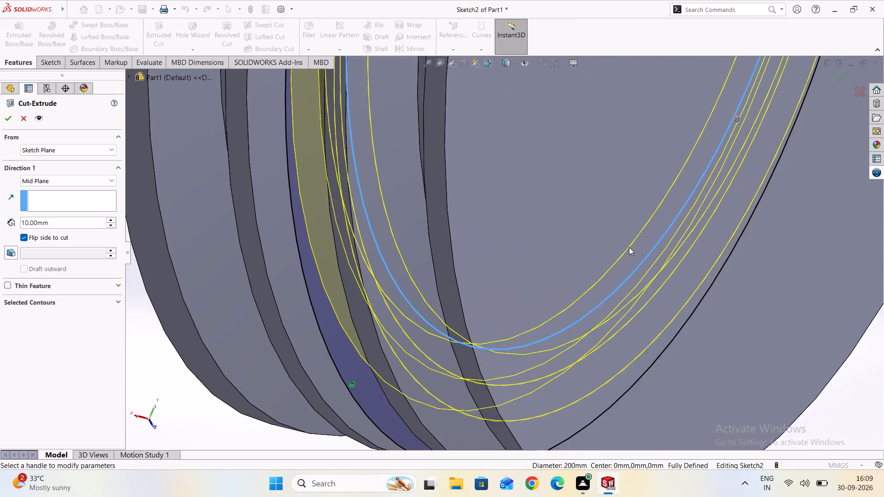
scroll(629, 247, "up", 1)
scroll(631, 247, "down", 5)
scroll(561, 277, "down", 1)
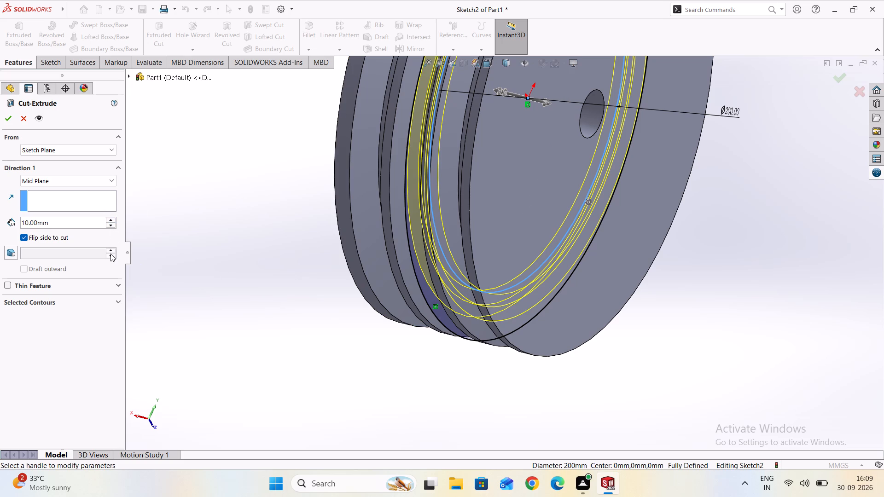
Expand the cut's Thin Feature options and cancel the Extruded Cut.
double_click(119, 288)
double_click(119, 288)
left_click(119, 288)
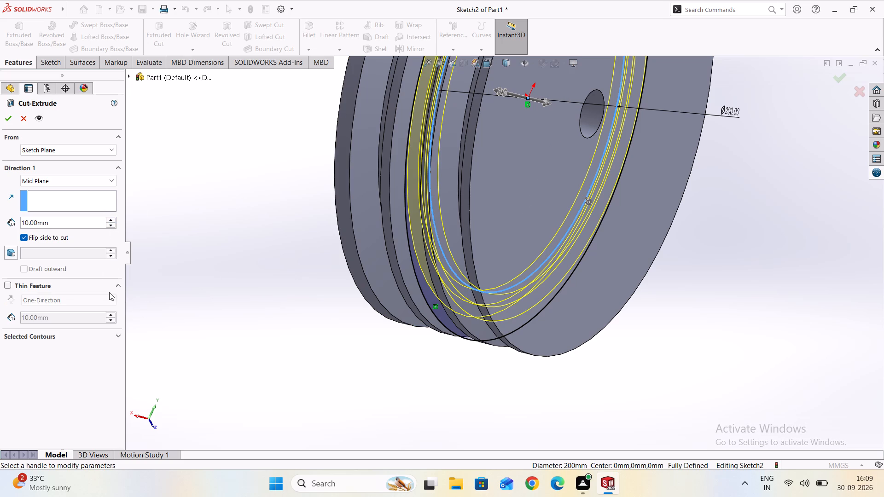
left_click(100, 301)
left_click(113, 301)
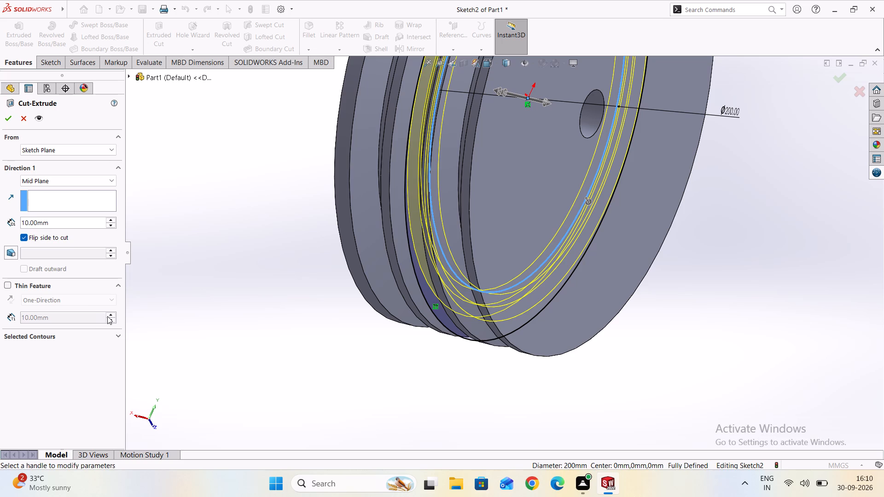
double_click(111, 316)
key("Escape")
Examine the grooved pulley body and the 200 mm circle sketch from both faces and edge-on.
scroll(242, 392, "down", 3)
middle_click_drag(663, 364, 413, 347)
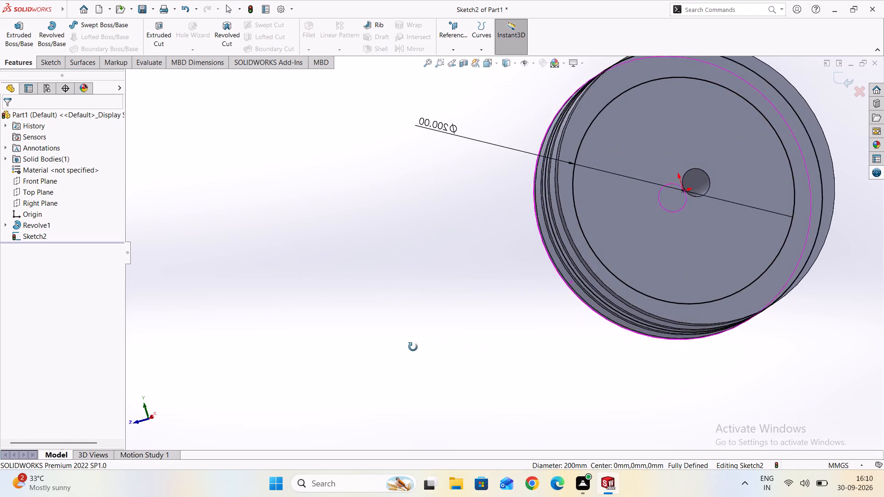
middle_click_drag(413, 347, 403, 375)
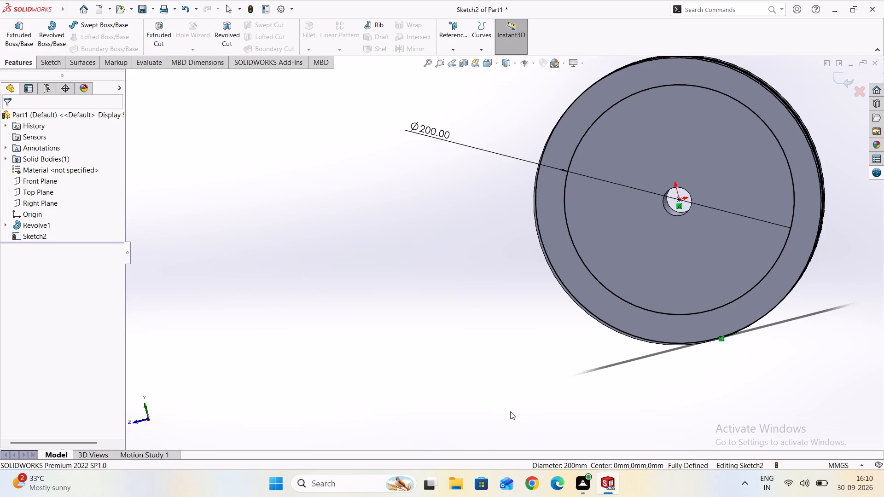
middle_click_drag(503, 399, 653, 468)
middle_click_drag(440, 272, 600, 351)
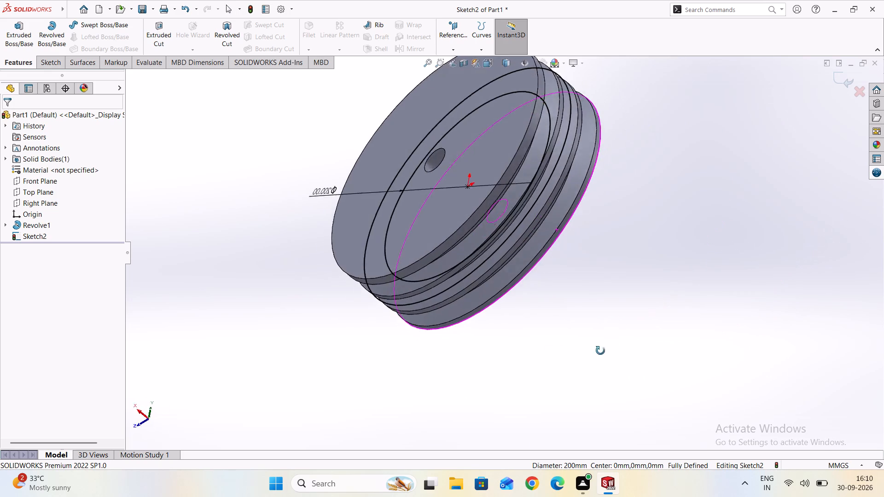
middle_click_drag(600, 351, 411, 271)
middle_click_drag(541, 340, 525, 369)
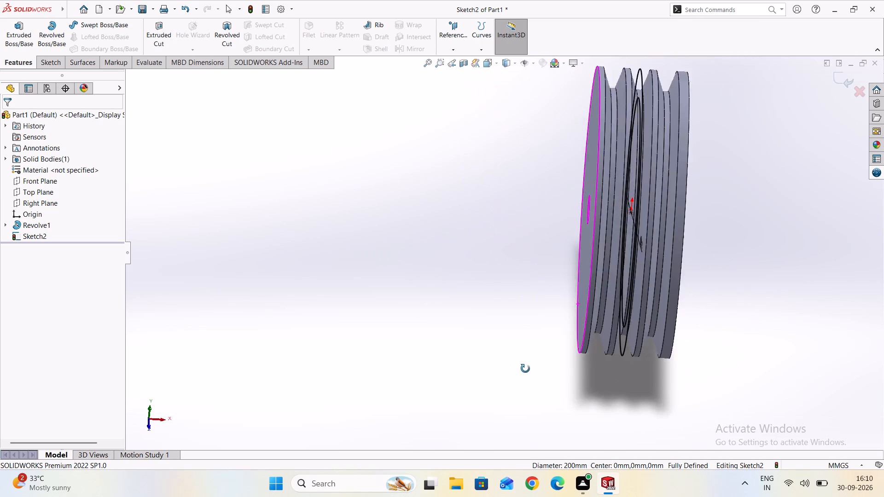
middle_click_drag(525, 369, 527, 365)
scroll(635, 244, "up", 1)
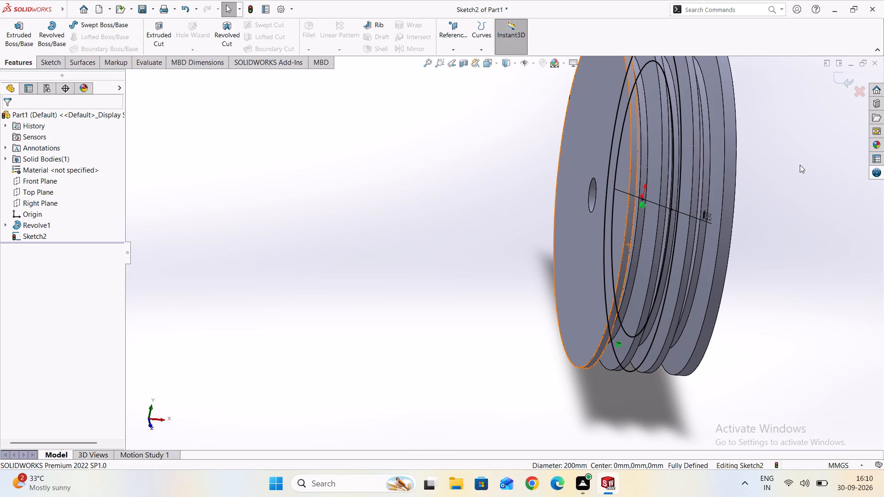
scroll(800, 165, "up", 1)
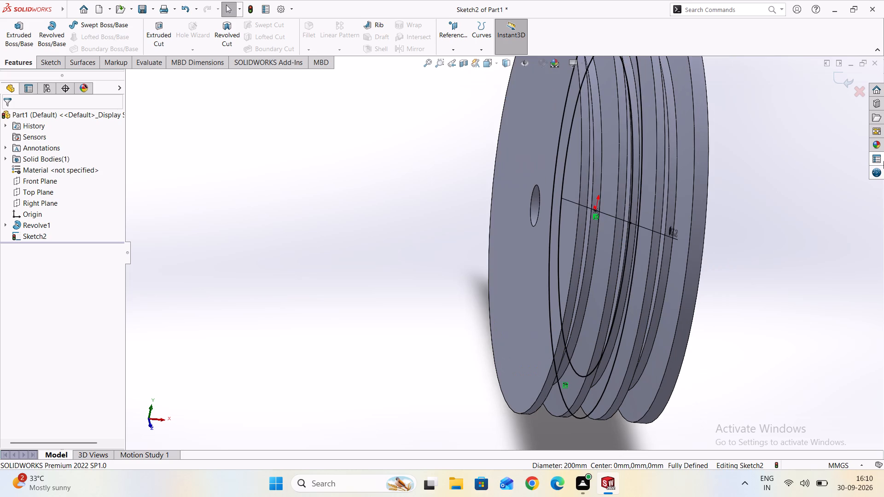
scroll(883, 162, "down", 2)
scroll(601, 281, "down", 2)
middle_click_drag(469, 288, 581, 328)
scroll(490, 312, "down", 1)
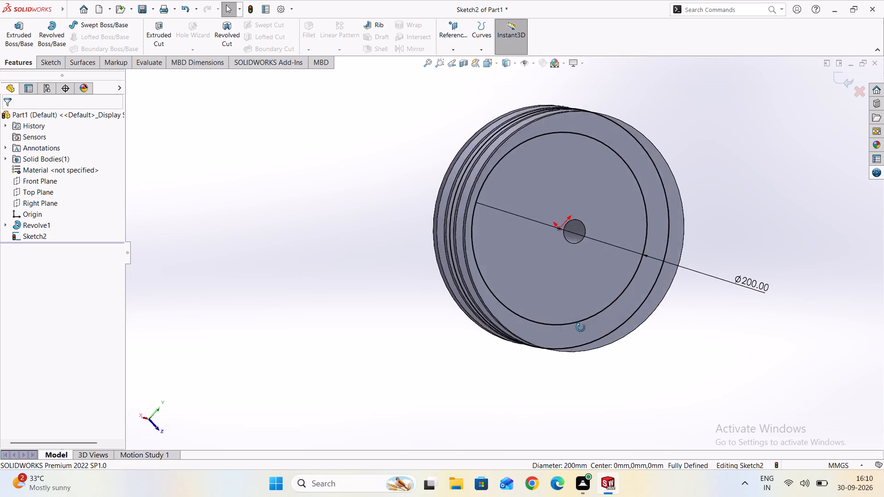
middle_click_drag(581, 328, 723, 365)
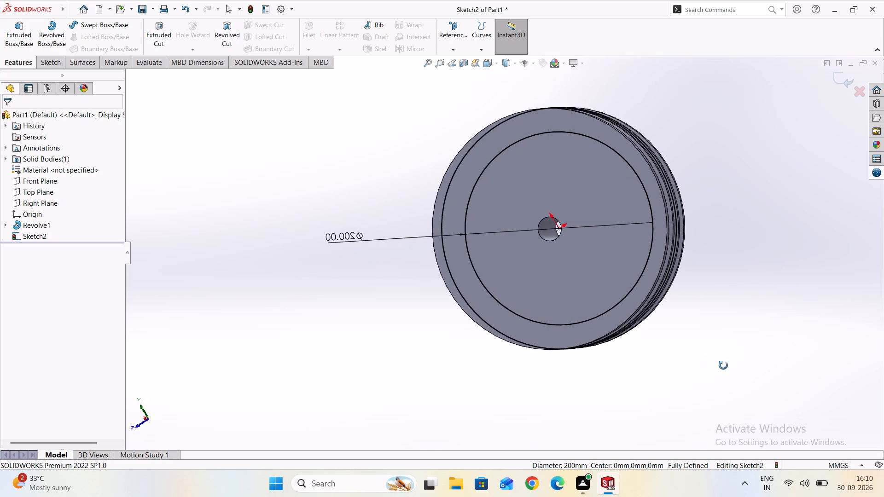
middle_click_drag(723, 365, 498, 427)
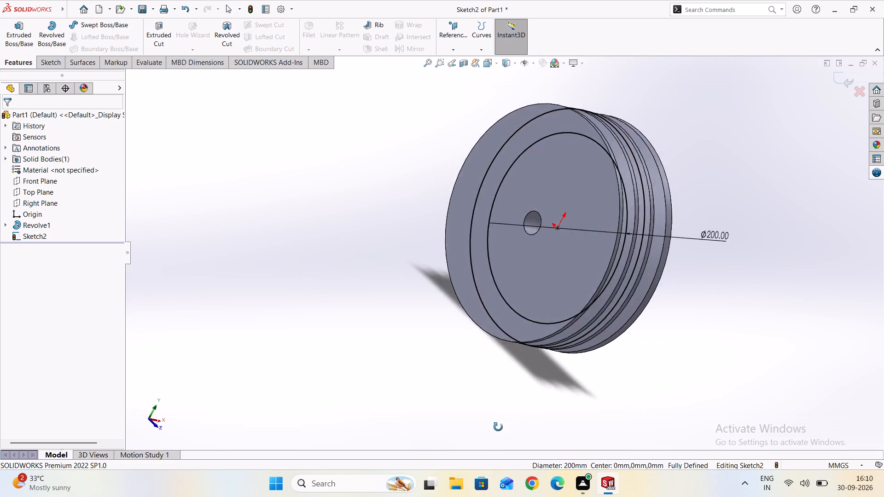
middle_click_drag(498, 427, 411, 428)
key("Escape")
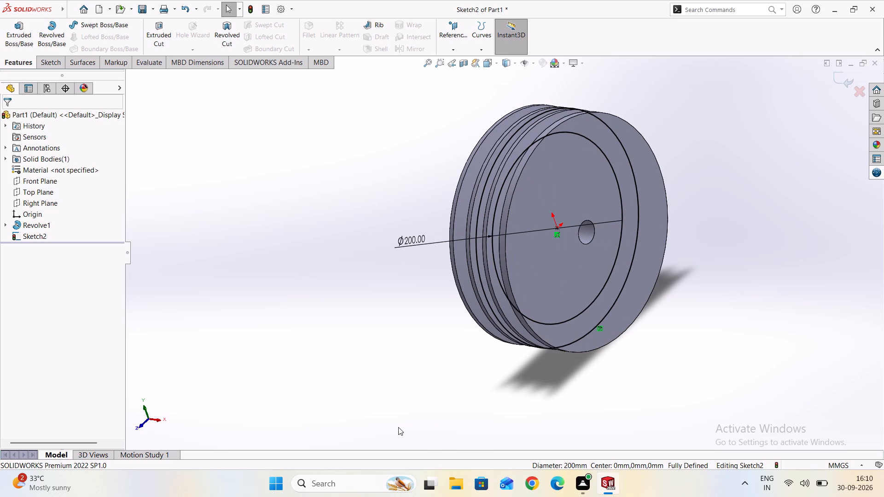
scroll(508, 298, "up", 1)
scroll(528, 344, "down", 1)
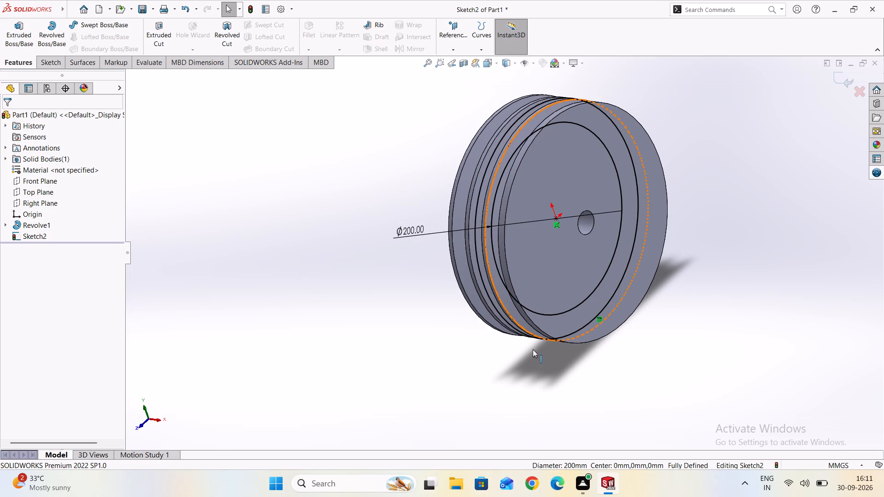
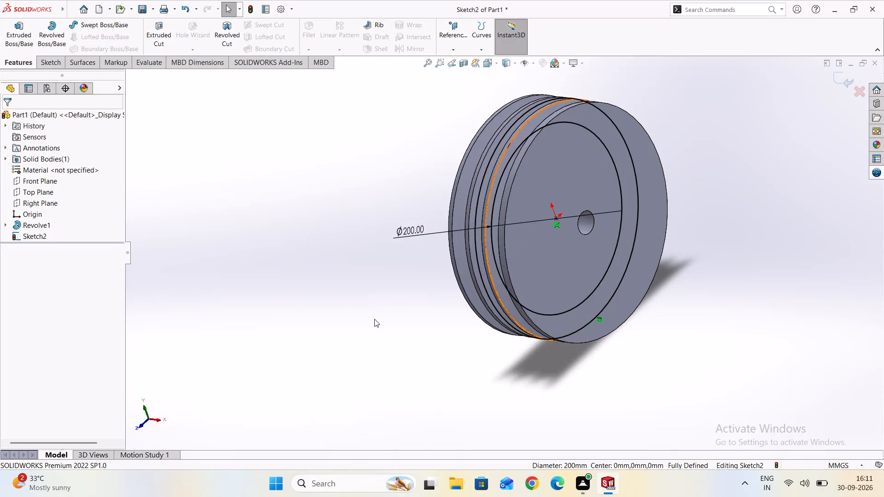
Start an Extruded Cut from the 200 mm circle sketch and enable a 10 mm Blind cut in Direction 2.
middle_click_drag(374, 319, 515, 357)
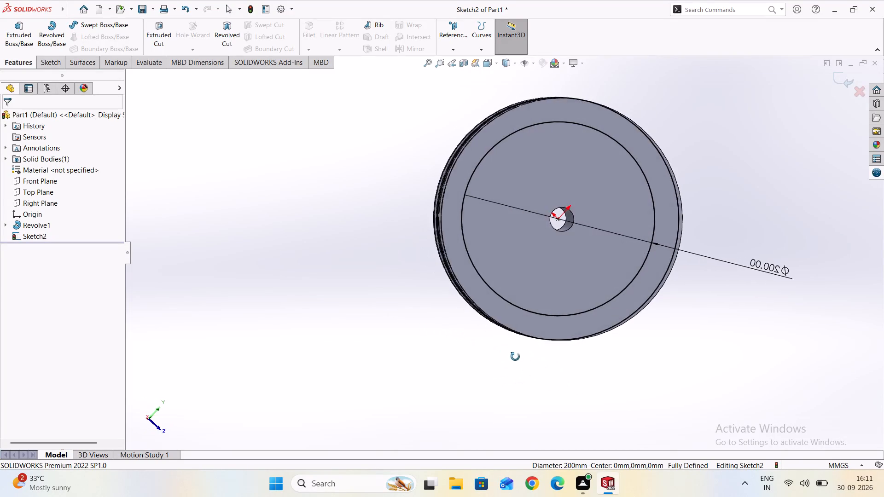
middle_click_drag(515, 357, 385, 351)
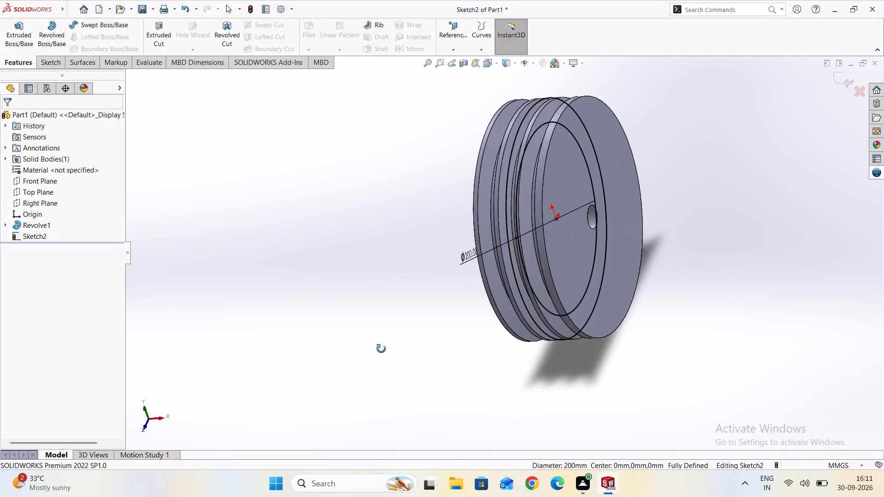
left_click(150, 40)
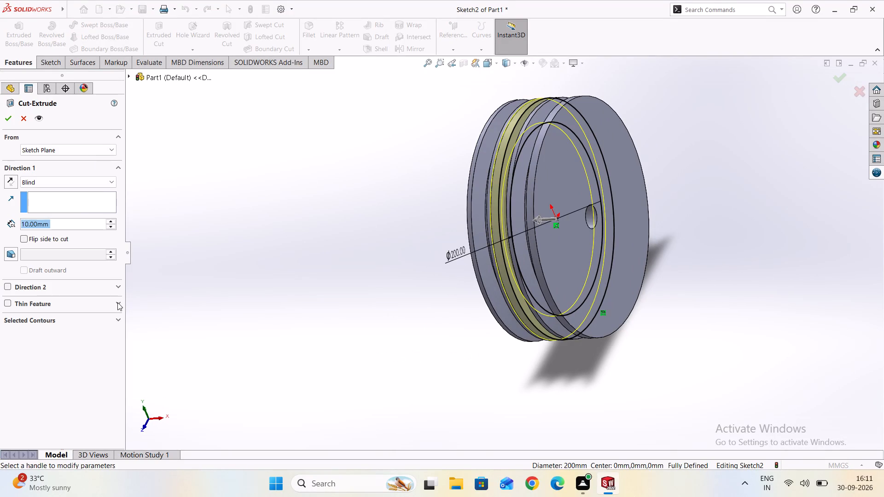
left_click(119, 288)
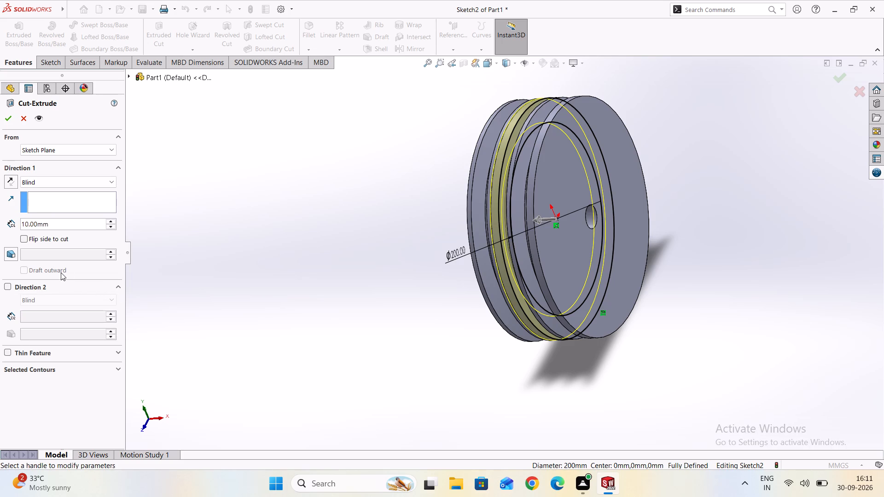
left_click(8, 287)
Examine the two-direction cut preview edge-on and close up around the pulley grooves.
middle_click_drag(355, 306, 399, 316)
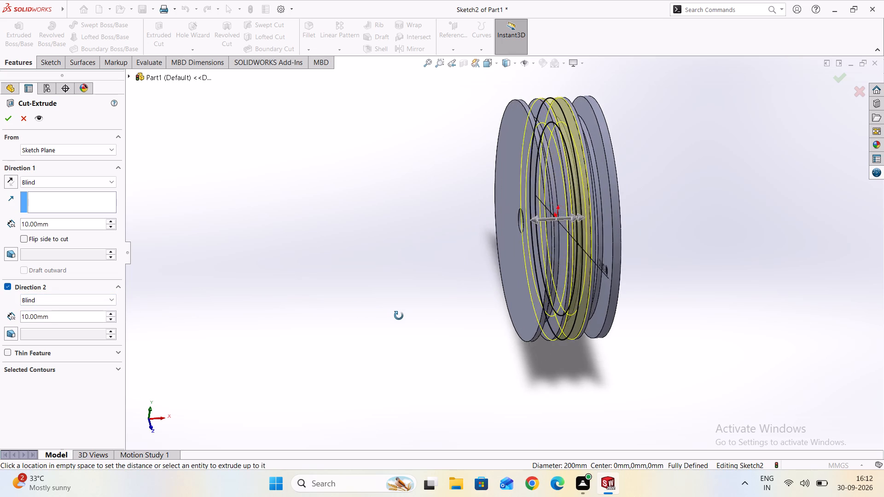
middle_click_drag(399, 316, 365, 320)
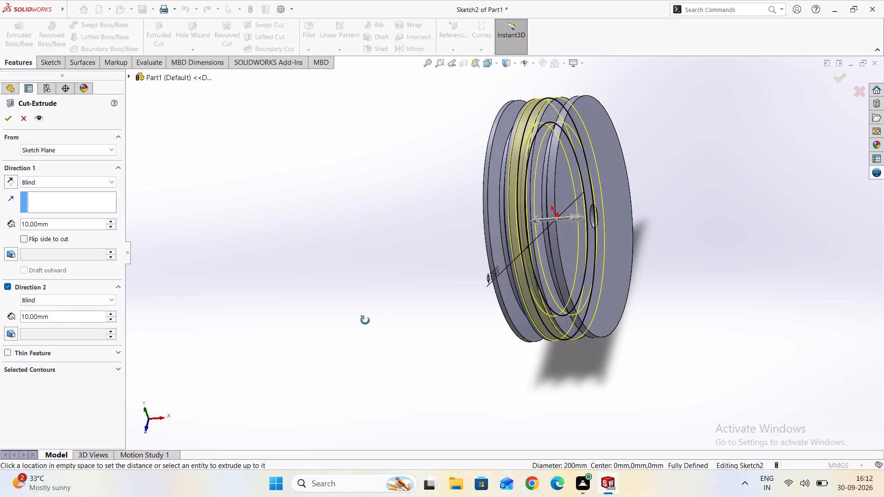
middle_click_drag(365, 320, 390, 323)
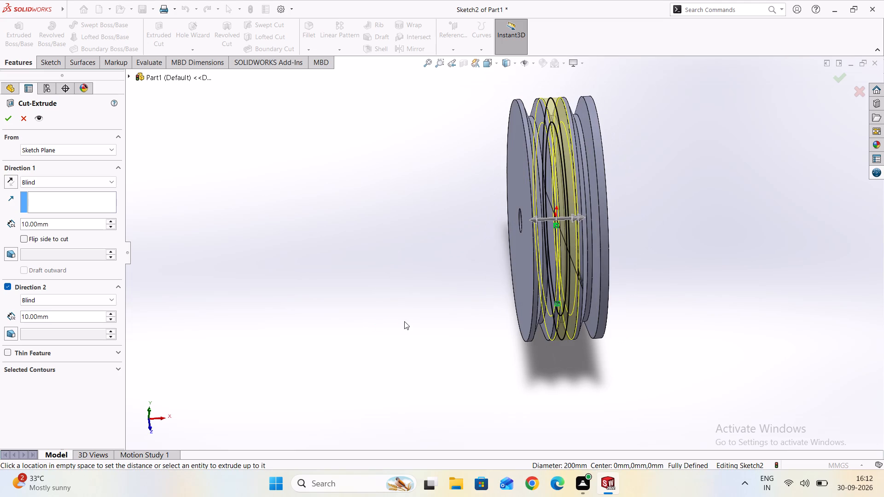
scroll(582, 245, "up", 8)
scroll(545, 254, "up", 2)
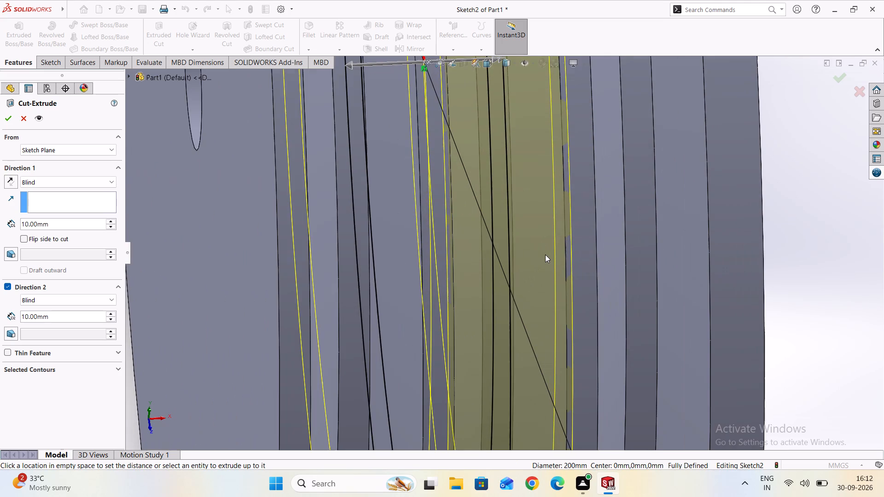
scroll(545, 254, "up", 1)
scroll(545, 254, "down", 4)
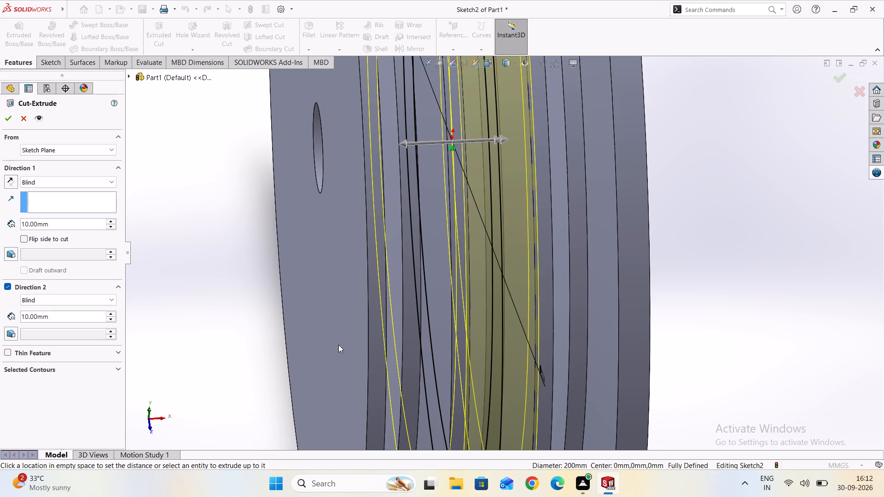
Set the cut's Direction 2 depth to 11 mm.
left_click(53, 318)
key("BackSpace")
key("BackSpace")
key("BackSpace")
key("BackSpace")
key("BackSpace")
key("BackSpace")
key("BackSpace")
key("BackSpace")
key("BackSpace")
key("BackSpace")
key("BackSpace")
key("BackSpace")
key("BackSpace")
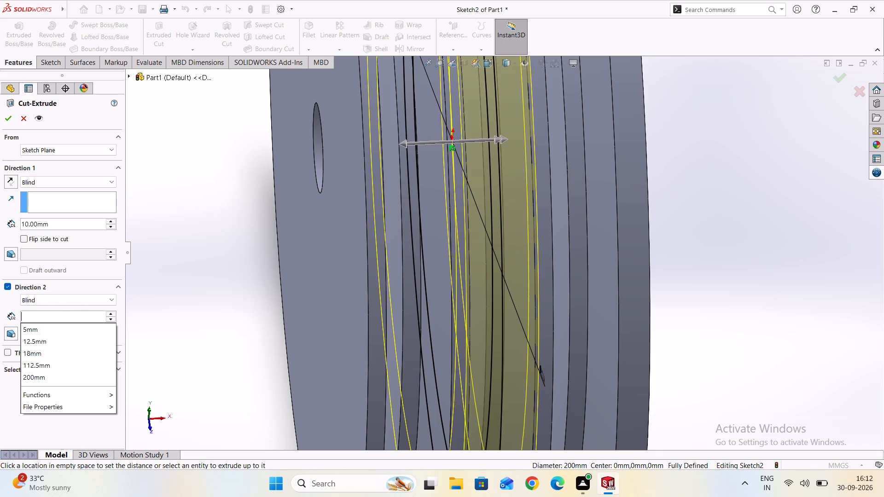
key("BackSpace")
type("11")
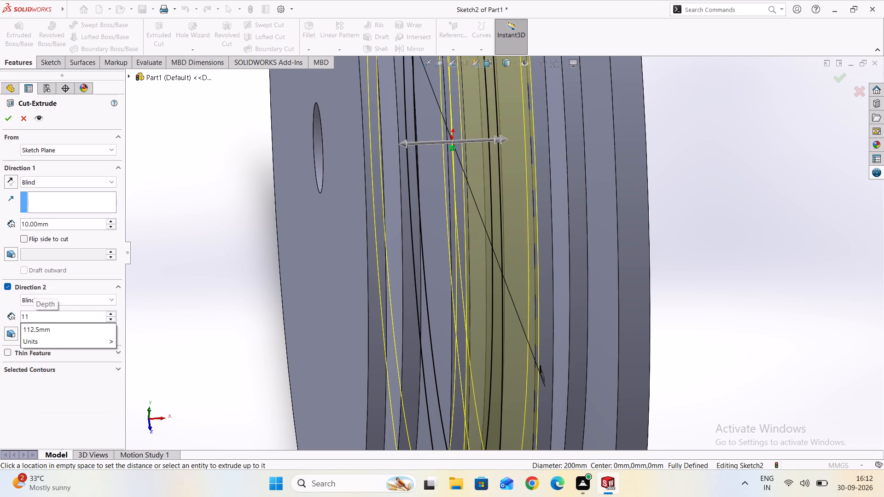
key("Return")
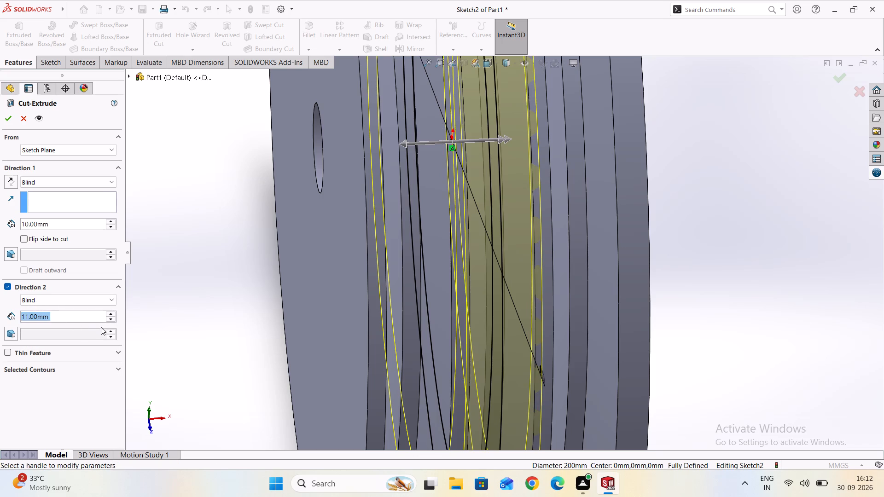
Expand the cut's Thin Feature options and activate the Selected Contours selection.
left_click(59, 353)
left_click(79, 370)
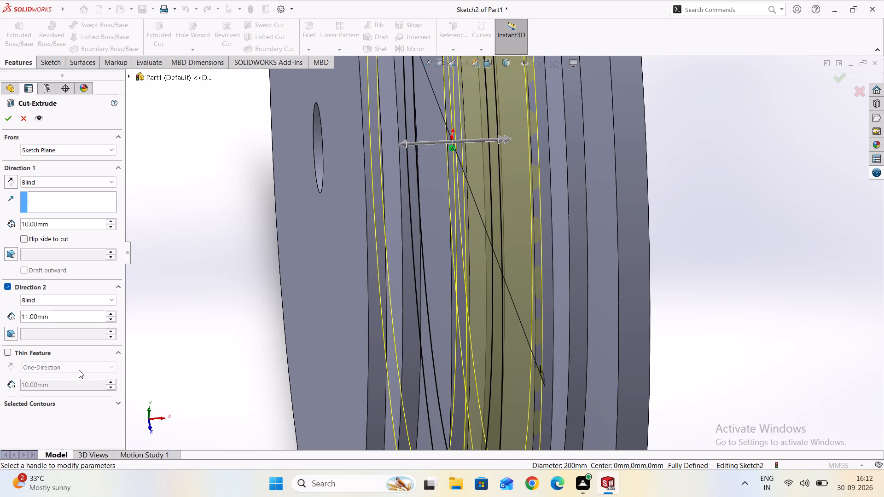
left_click(11, 385)
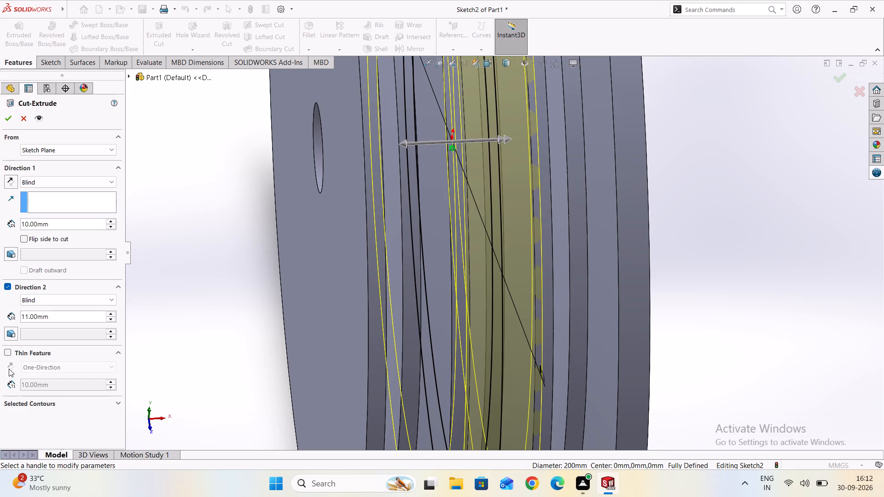
left_click(9, 369)
scroll(40, 359, "down", 1)
left_click(79, 404)
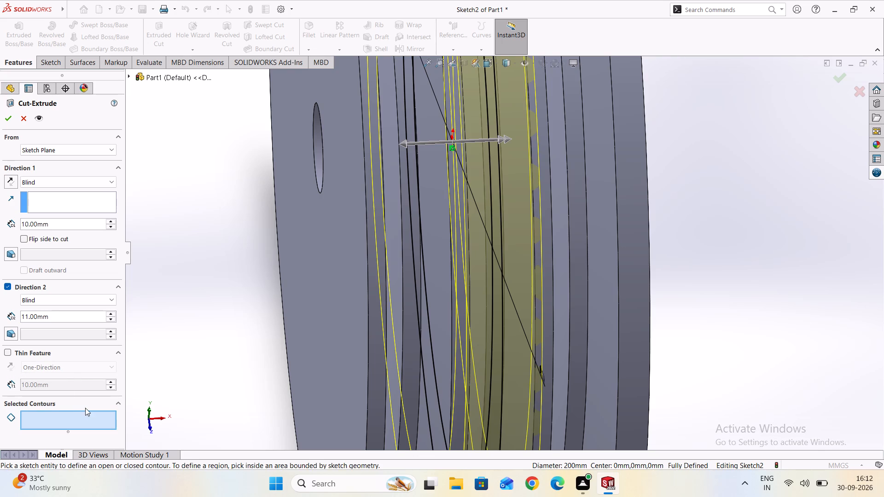
left_click(73, 416)
Increase the cut's Direction 1 depth to 80 mm.
middle_click_drag(162, 324, 322, 340)
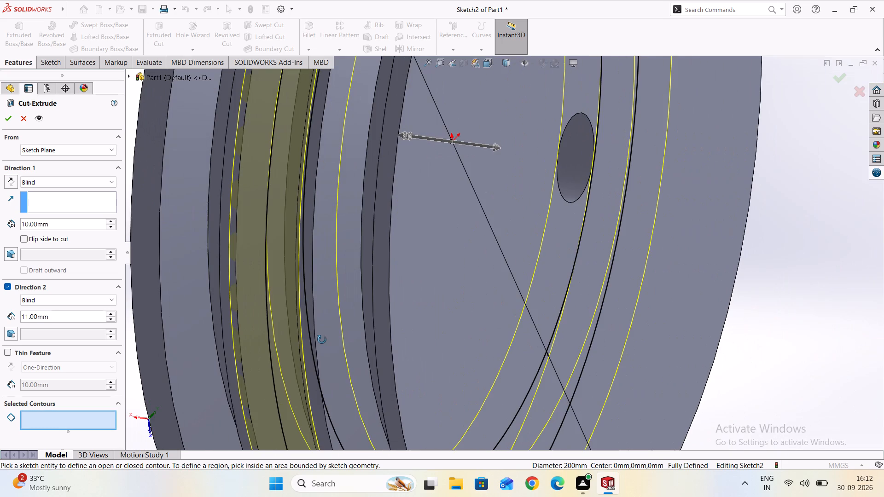
middle_click_drag(322, 340, 322, 344)
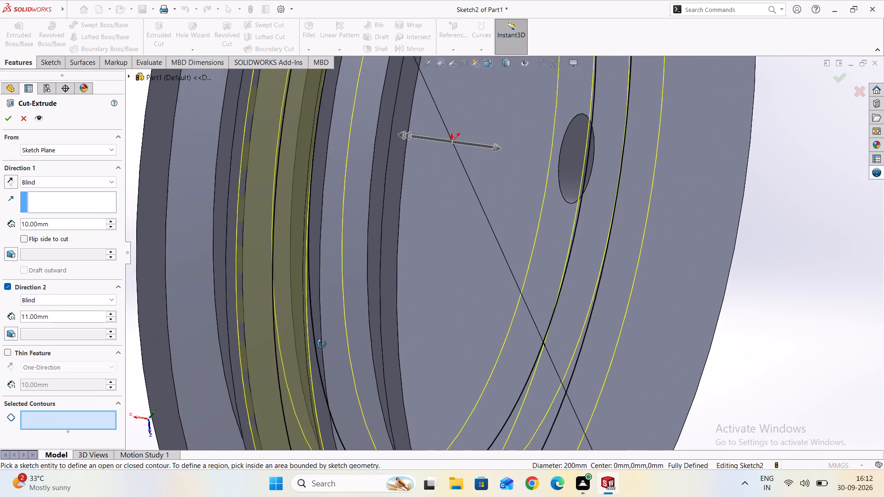
middle_click_drag(322, 344, 372, 348)
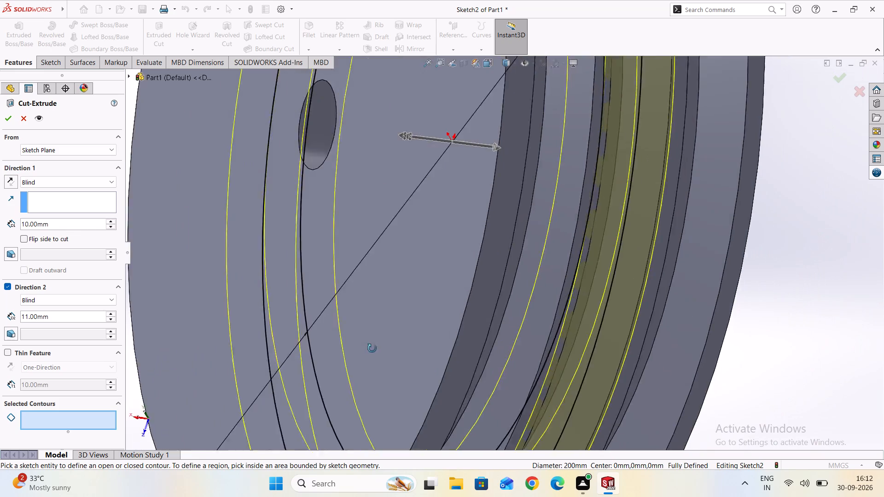
middle_click_drag(372, 348, 475, 393)
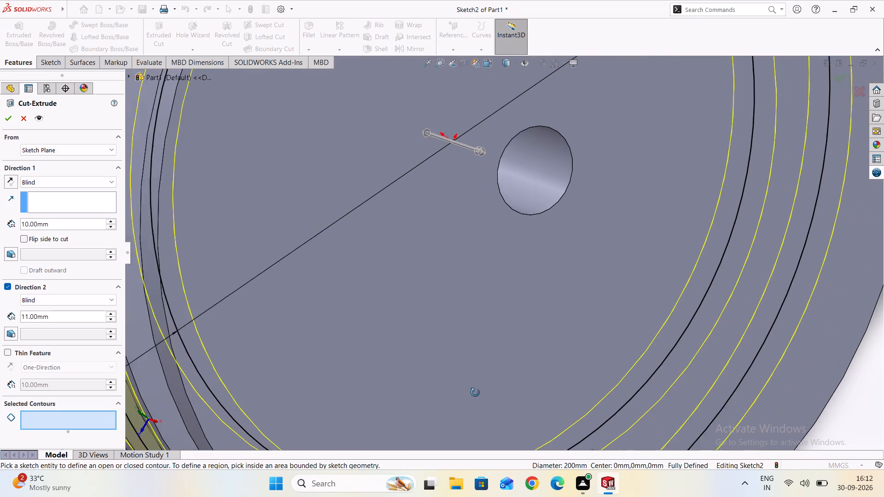
middle_click_drag(475, 393, 480, 393)
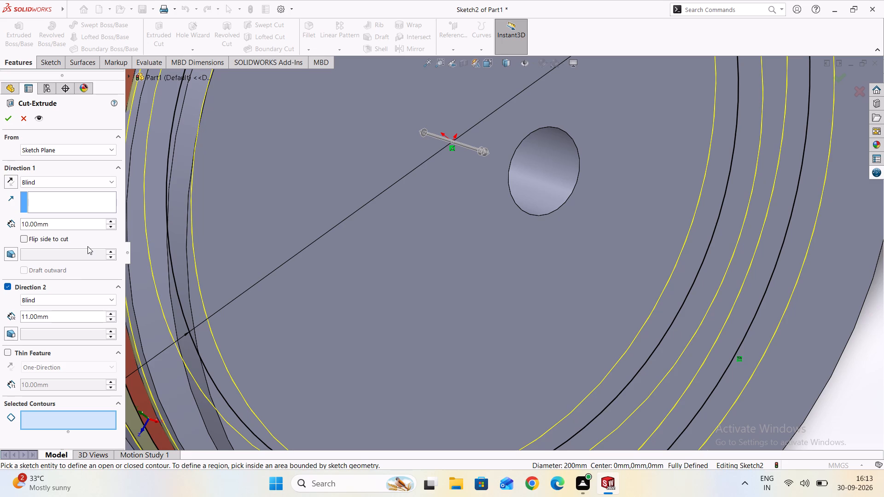
left_click(109, 221)
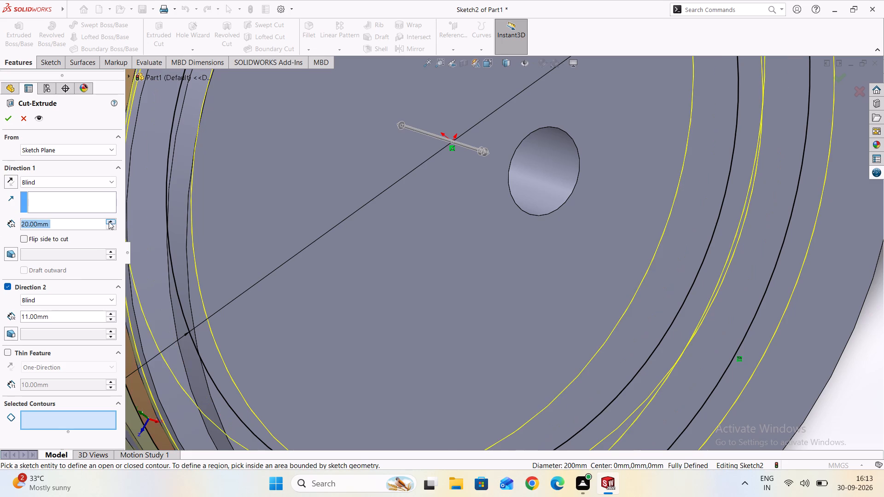
left_click(109, 221)
scroll(109, 221, "down", 3)
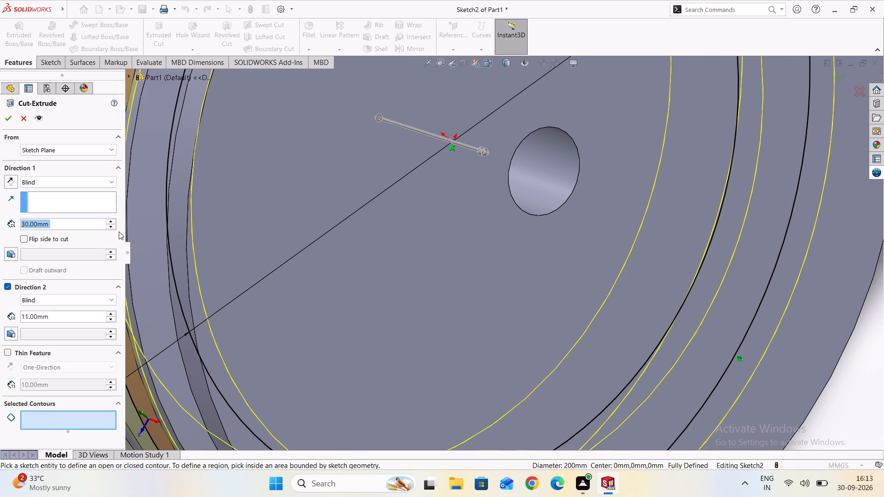
triple_click(113, 230)
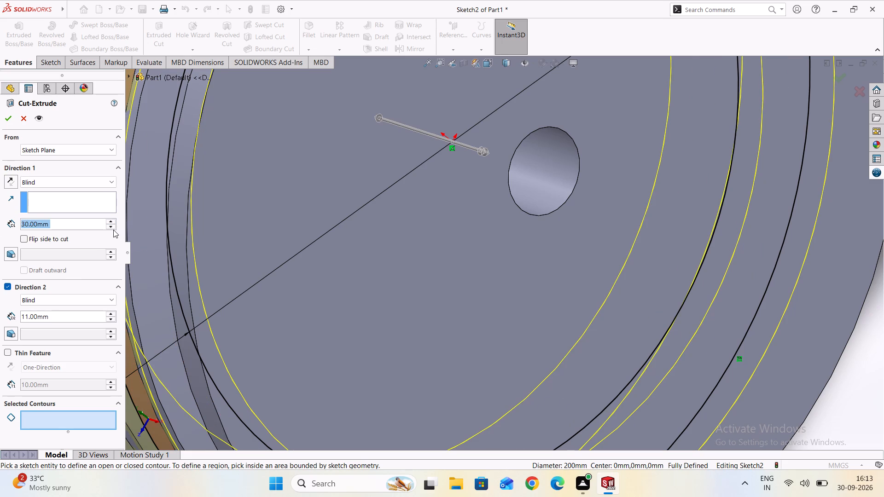
left_click(115, 219)
double_click(115, 219)
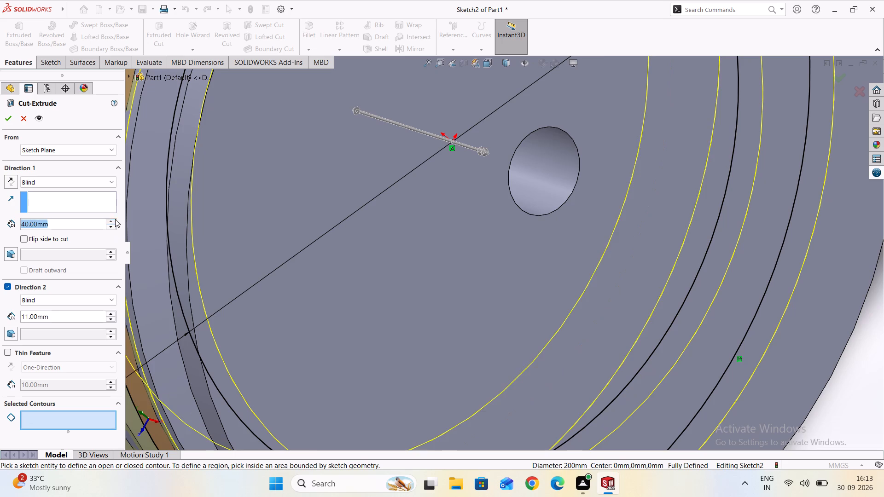
left_click(115, 219)
scroll(118, 224, "down", 4)
scroll(150, 248, "down", 2)
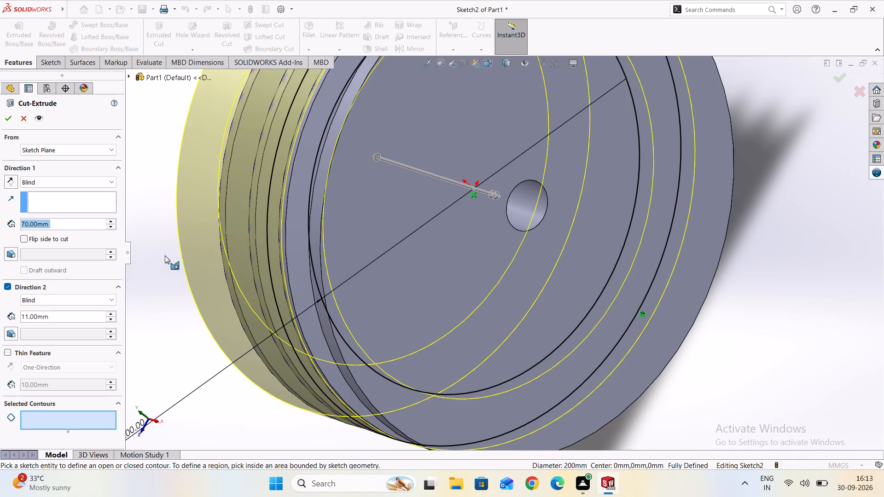
left_click(112, 223)
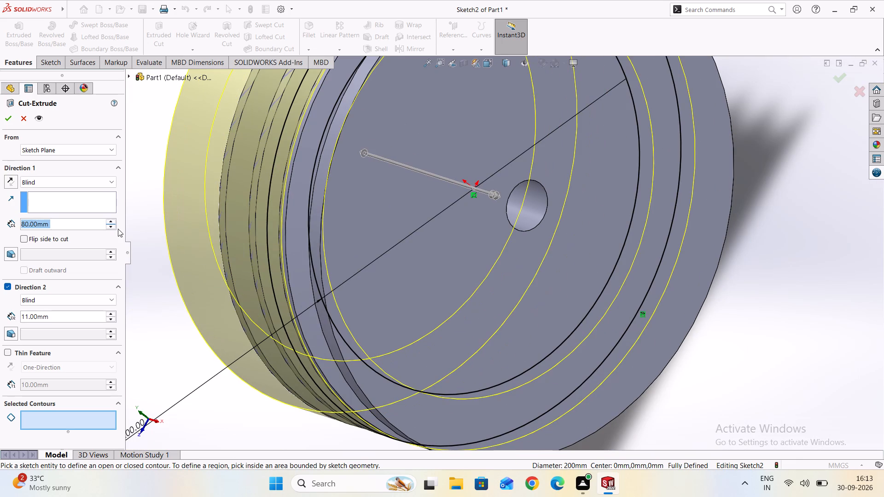
Change the cut's Direction 1 end condition to Mid Plane and check the preview through the pulley body.
middle_click_drag(180, 271, 269, 302)
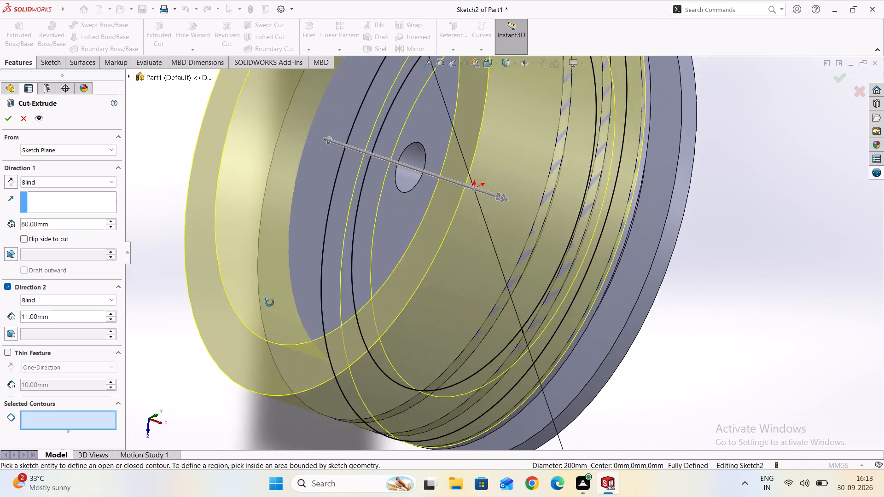
middle_click_drag(269, 302, 366, 326)
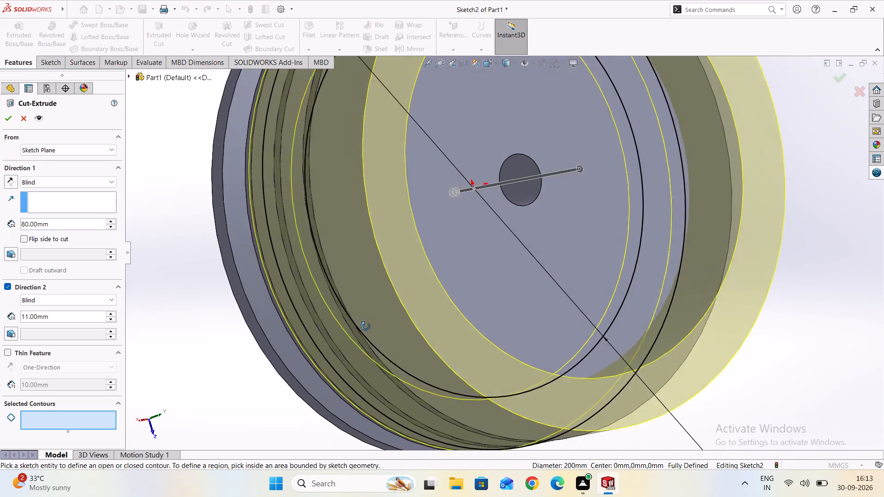
middle_click_drag(366, 326, 279, 335)
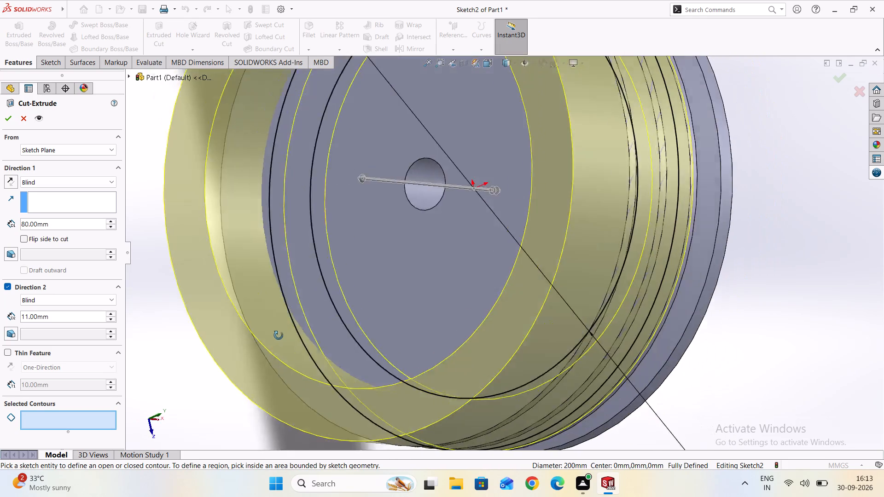
middle_click_drag(279, 335, 219, 333)
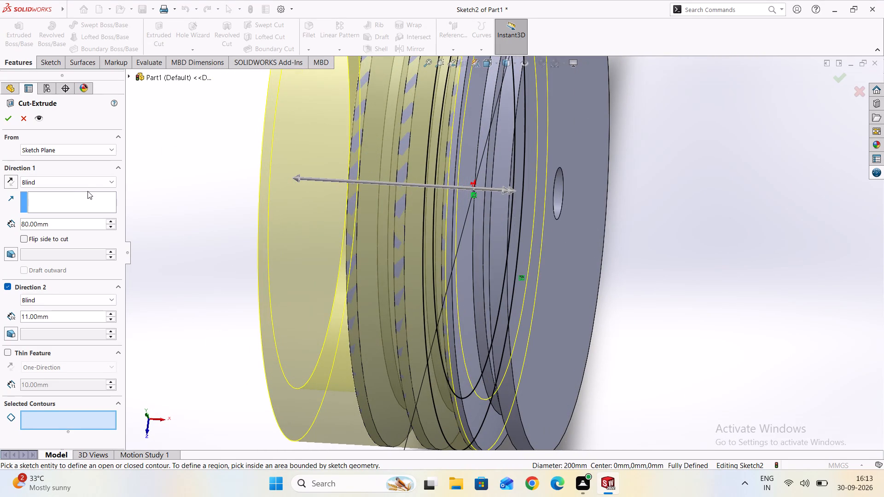
left_click(111, 183)
left_click(39, 254)
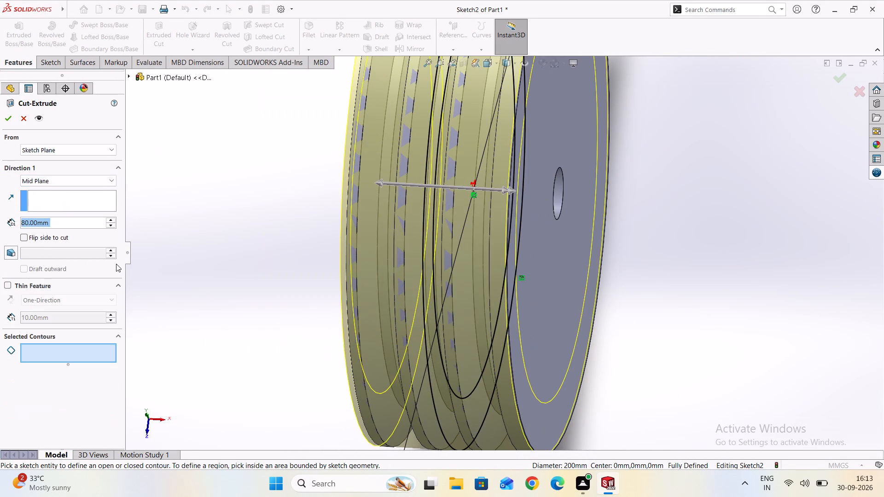
middle_click_drag(230, 301, 302, 315)
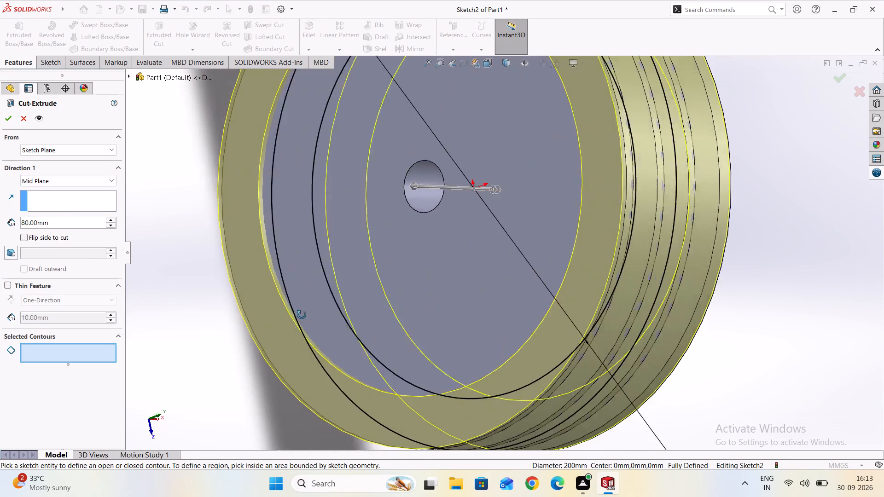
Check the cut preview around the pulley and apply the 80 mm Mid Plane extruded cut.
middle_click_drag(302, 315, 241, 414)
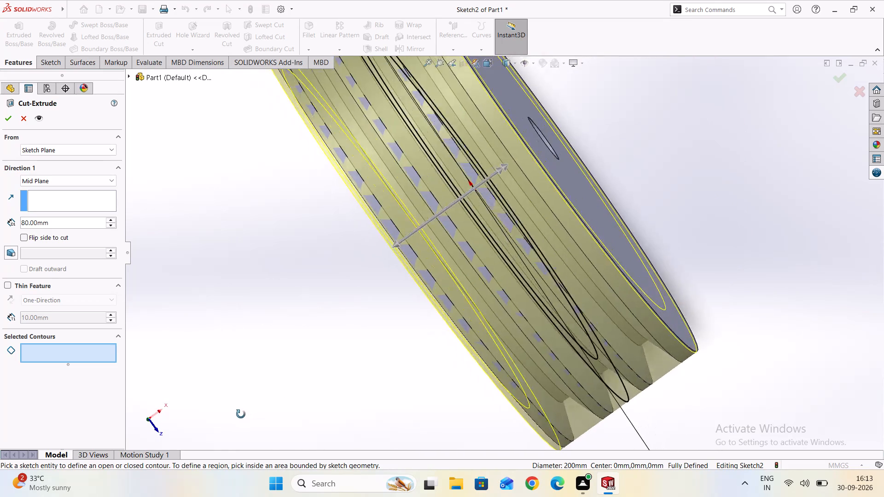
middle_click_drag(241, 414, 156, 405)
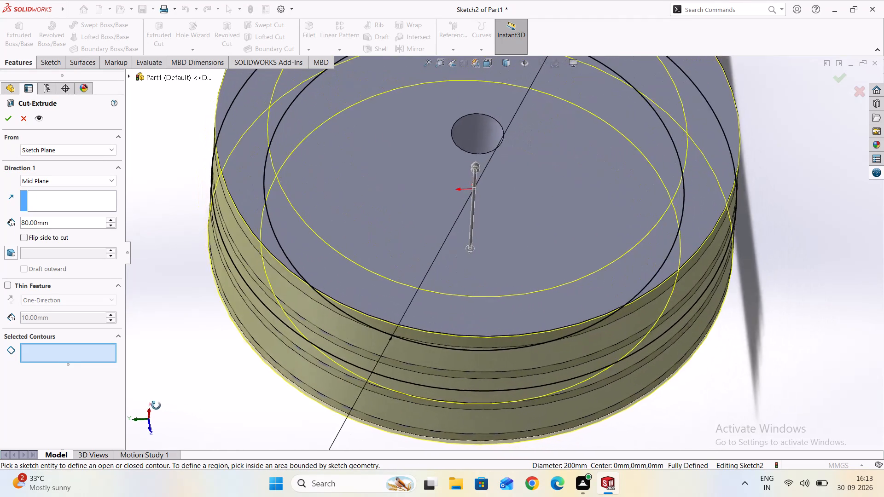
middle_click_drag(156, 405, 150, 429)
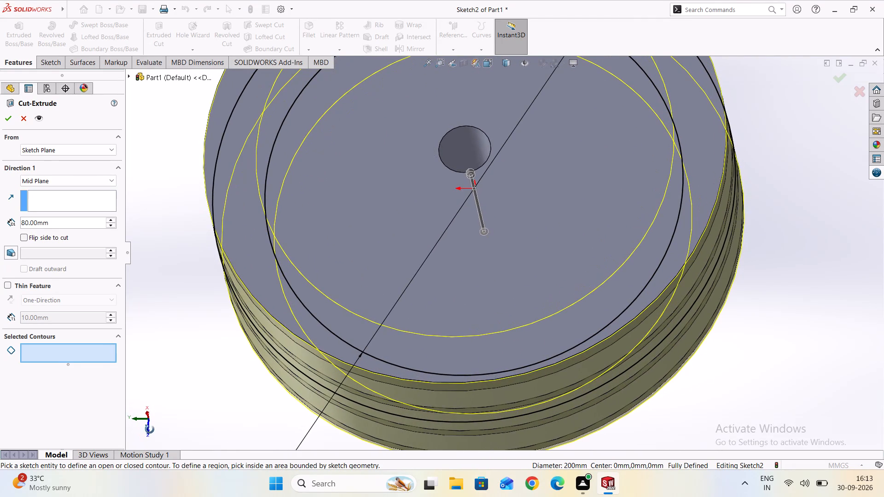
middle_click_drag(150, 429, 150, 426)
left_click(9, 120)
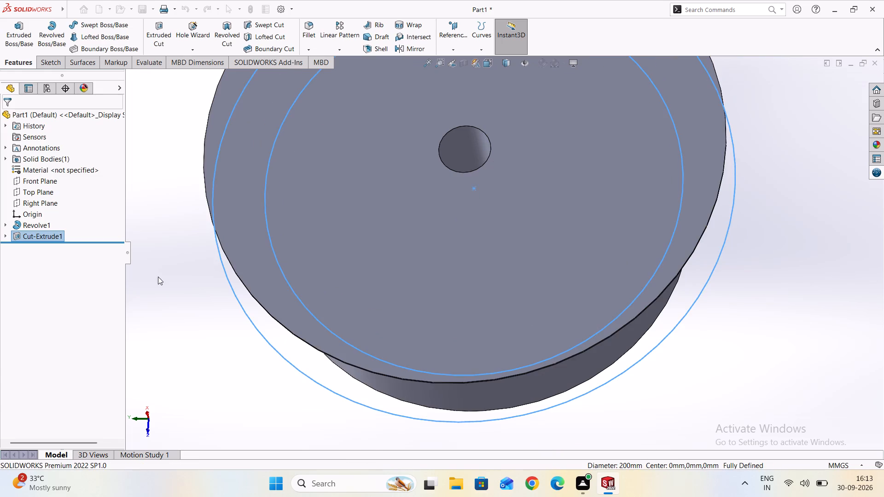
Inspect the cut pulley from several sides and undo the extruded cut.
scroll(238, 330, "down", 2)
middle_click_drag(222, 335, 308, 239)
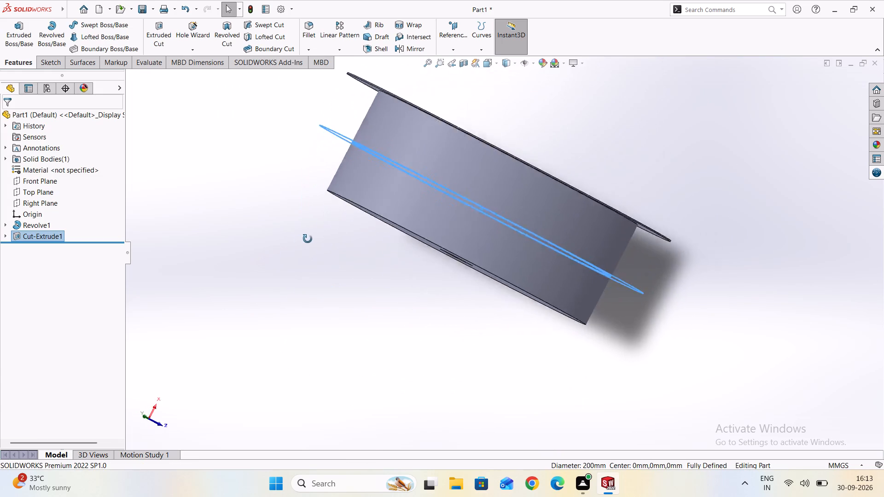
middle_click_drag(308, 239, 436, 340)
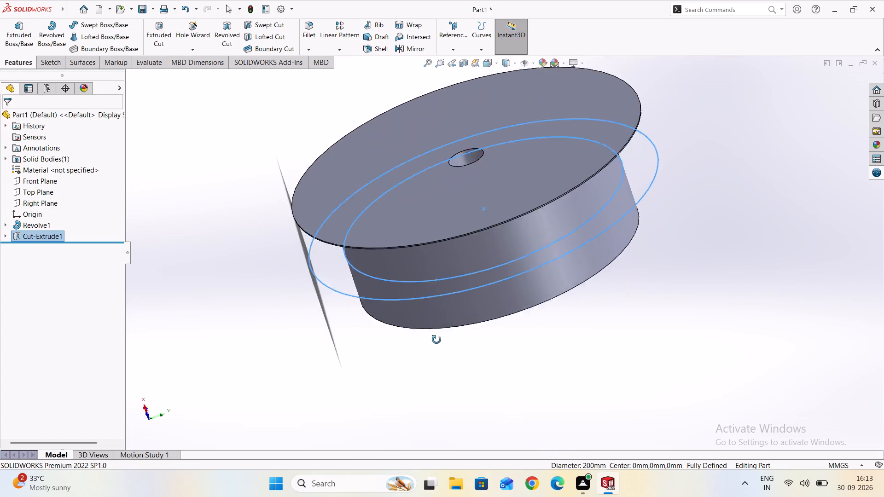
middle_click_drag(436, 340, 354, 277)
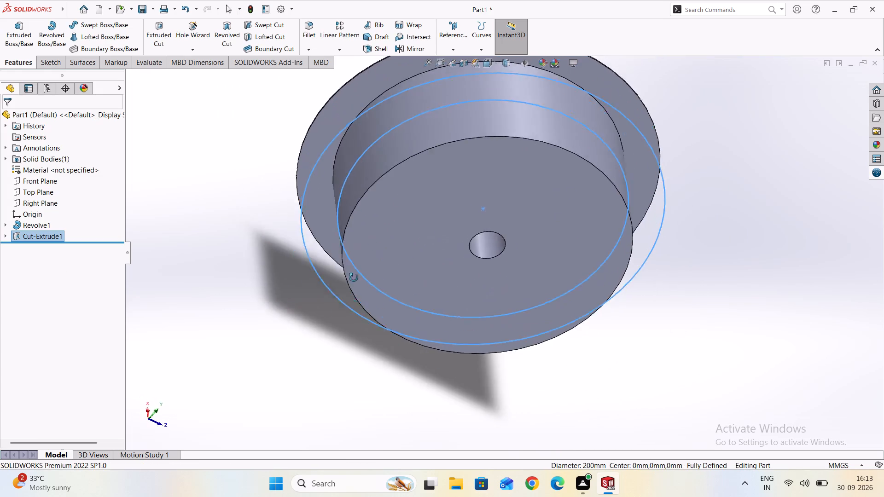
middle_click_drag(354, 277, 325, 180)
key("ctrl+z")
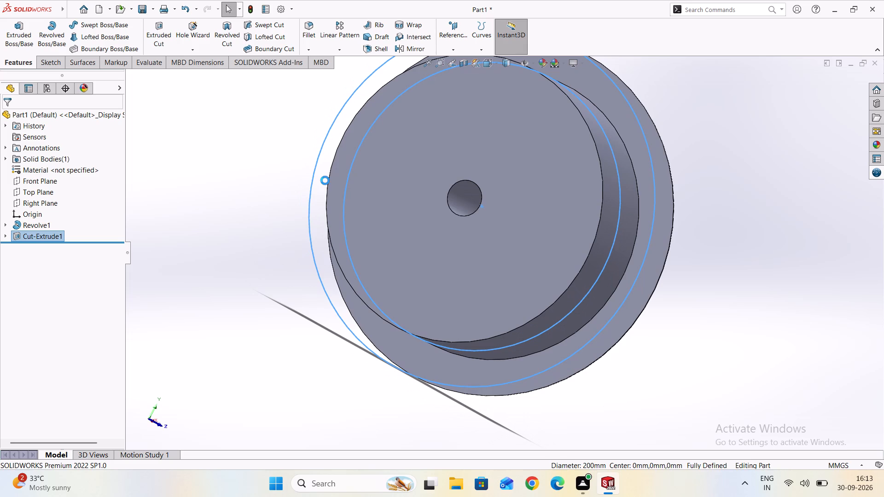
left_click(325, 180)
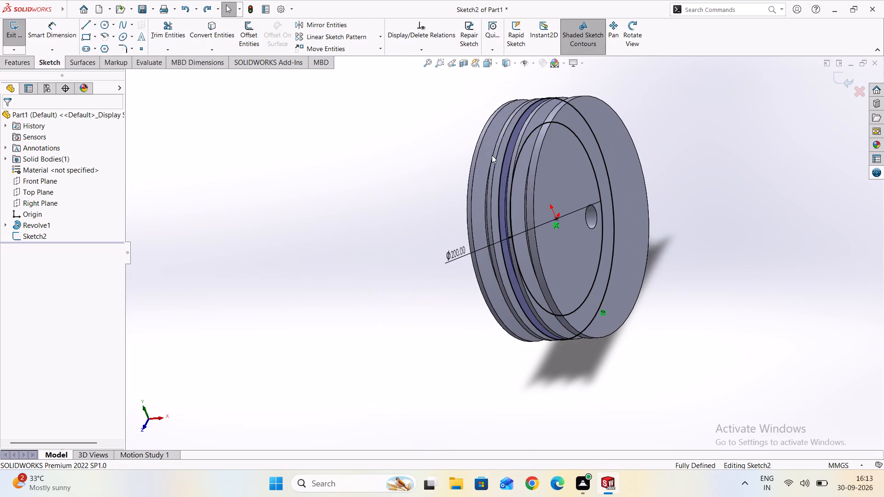
Examine the grooved pulley body and the 200 mm circle sketch from several angles.
scroll(577, 207, "down", 1)
scroll(537, 193, "up", 3)
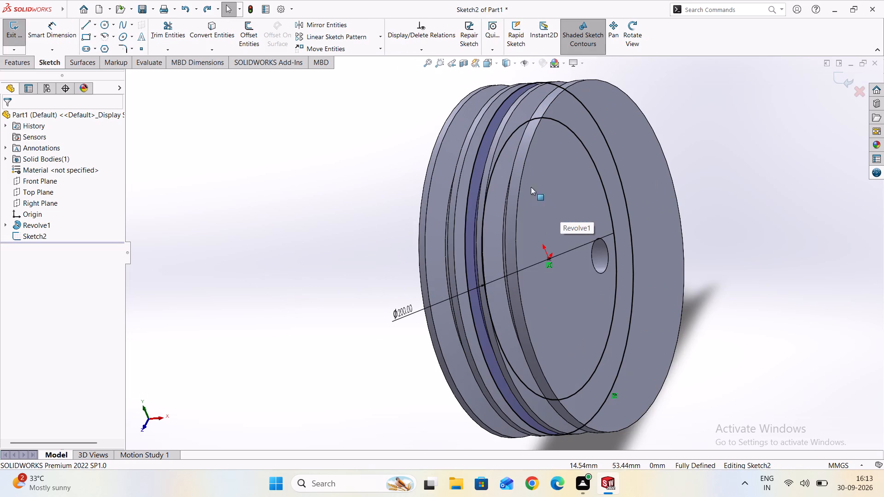
scroll(500, 148, "up", 2)
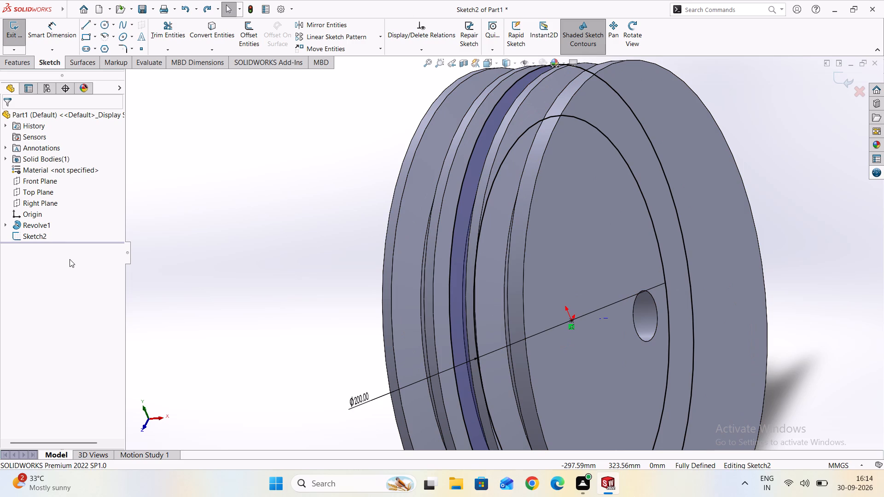
scroll(0, 214, "down", 1)
scroll(265, 198, "down", 2)
middle_click_drag(277, 213, 310, 249)
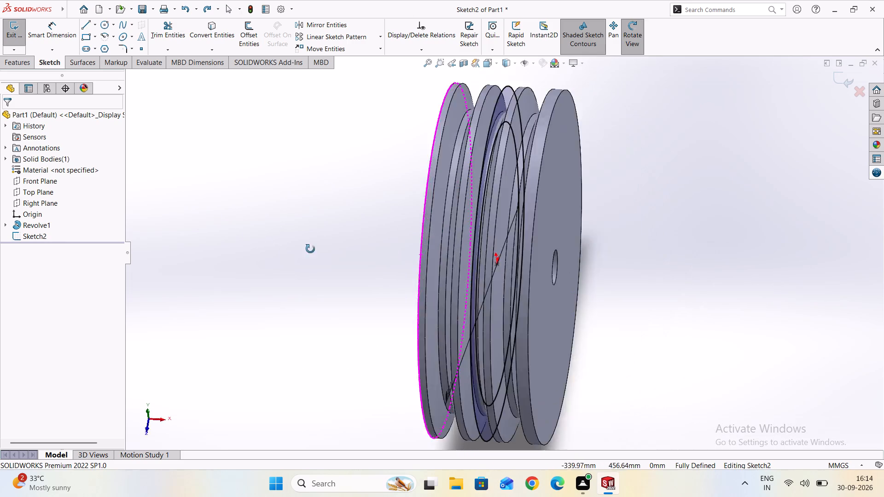
middle_click_drag(310, 249, 230, 282)
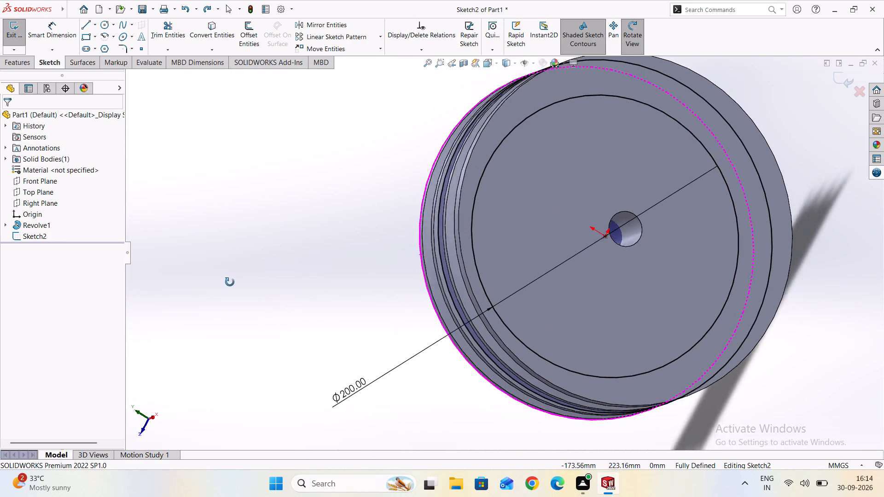
middle_click_drag(230, 282, 203, 316)
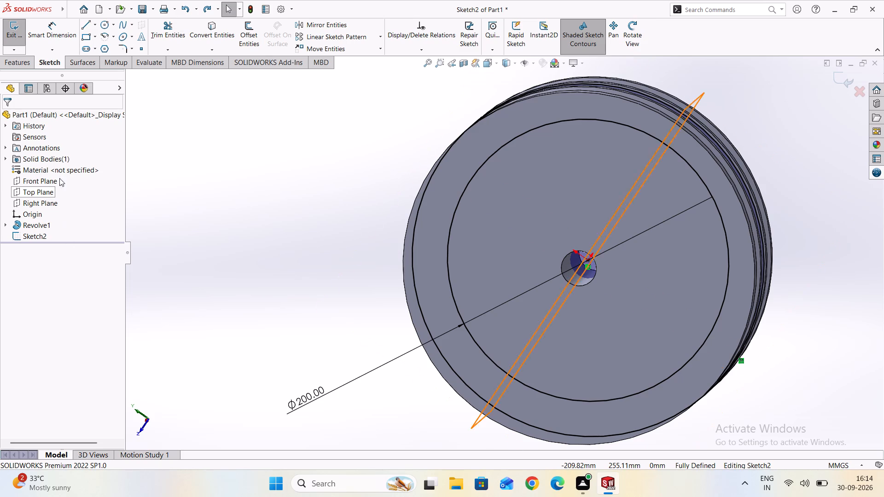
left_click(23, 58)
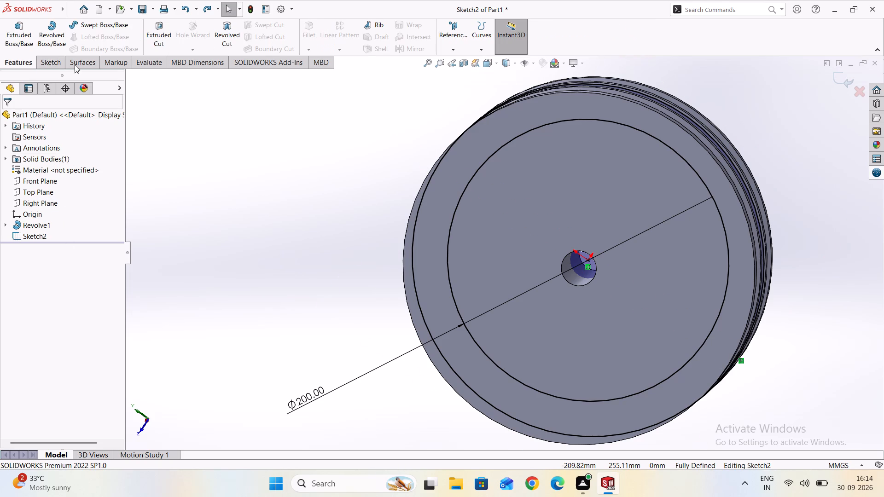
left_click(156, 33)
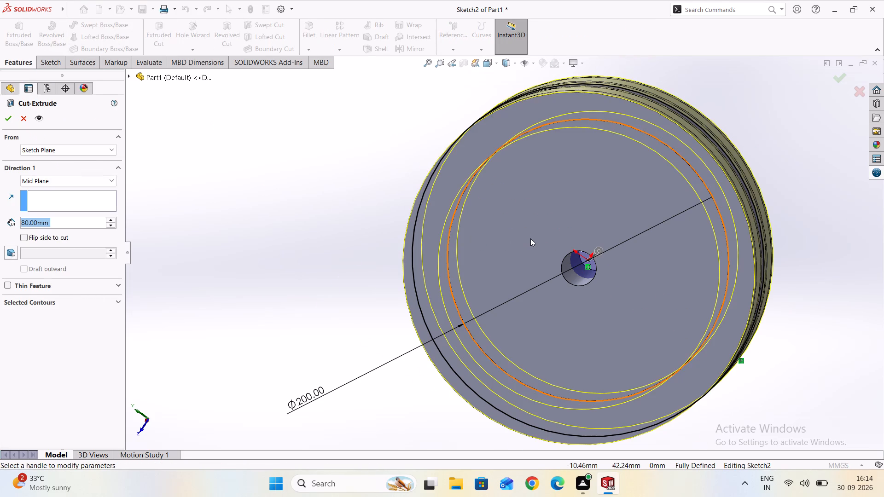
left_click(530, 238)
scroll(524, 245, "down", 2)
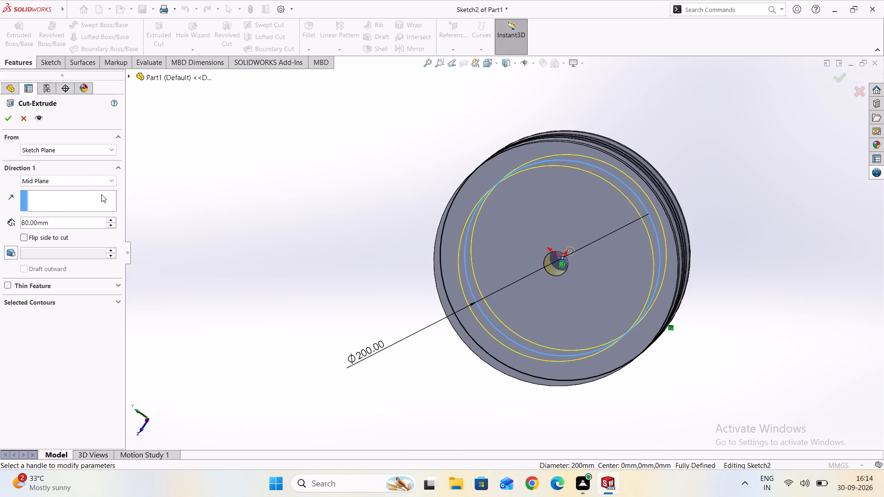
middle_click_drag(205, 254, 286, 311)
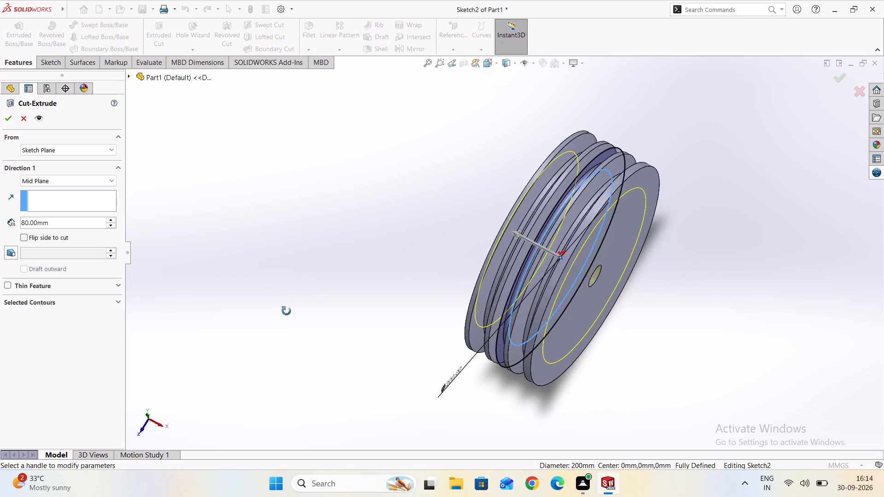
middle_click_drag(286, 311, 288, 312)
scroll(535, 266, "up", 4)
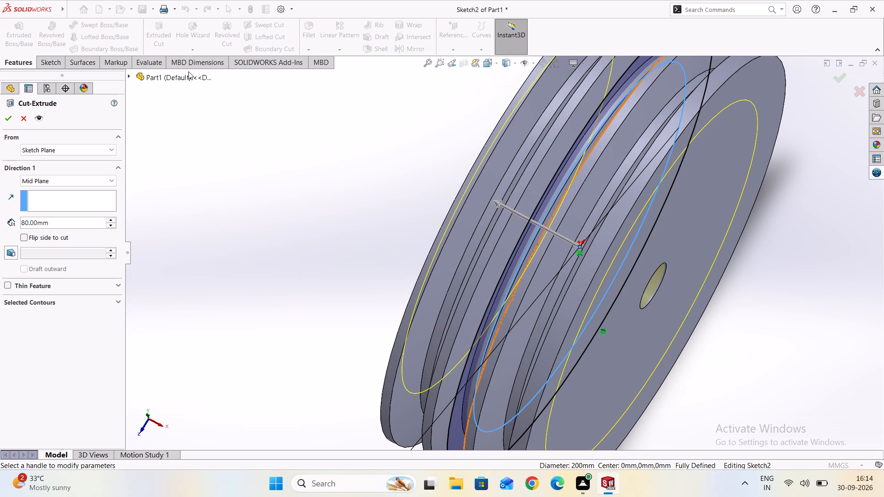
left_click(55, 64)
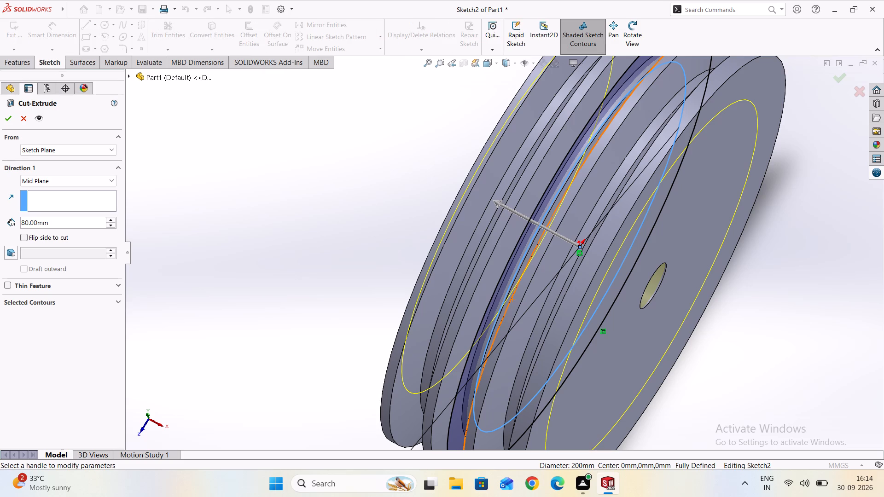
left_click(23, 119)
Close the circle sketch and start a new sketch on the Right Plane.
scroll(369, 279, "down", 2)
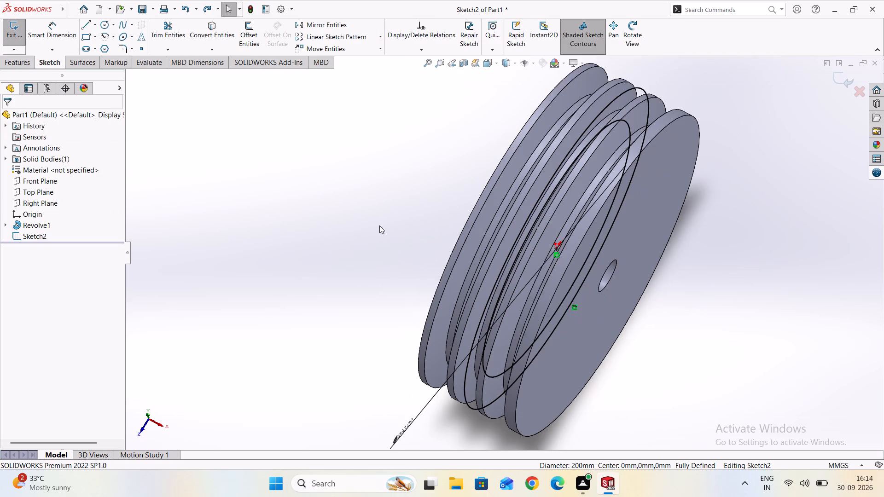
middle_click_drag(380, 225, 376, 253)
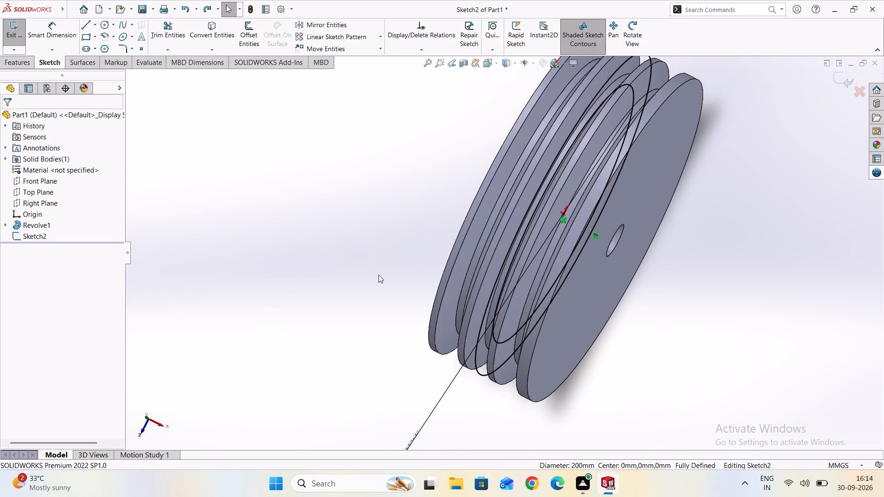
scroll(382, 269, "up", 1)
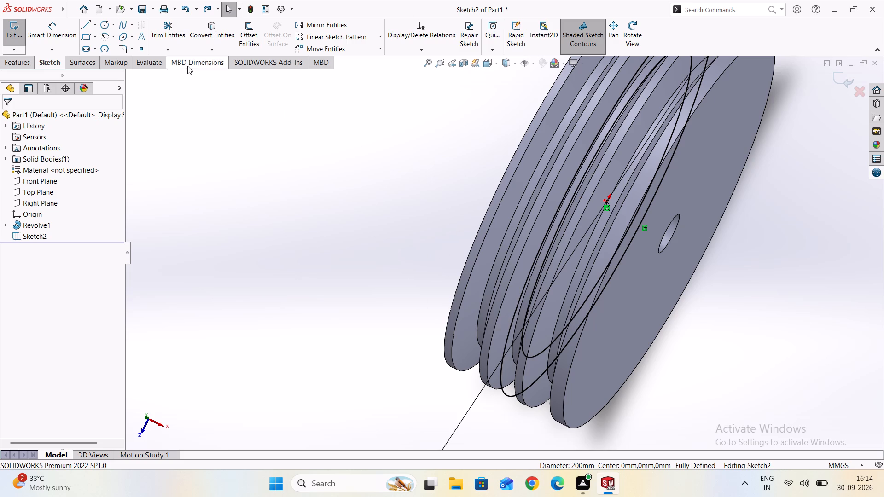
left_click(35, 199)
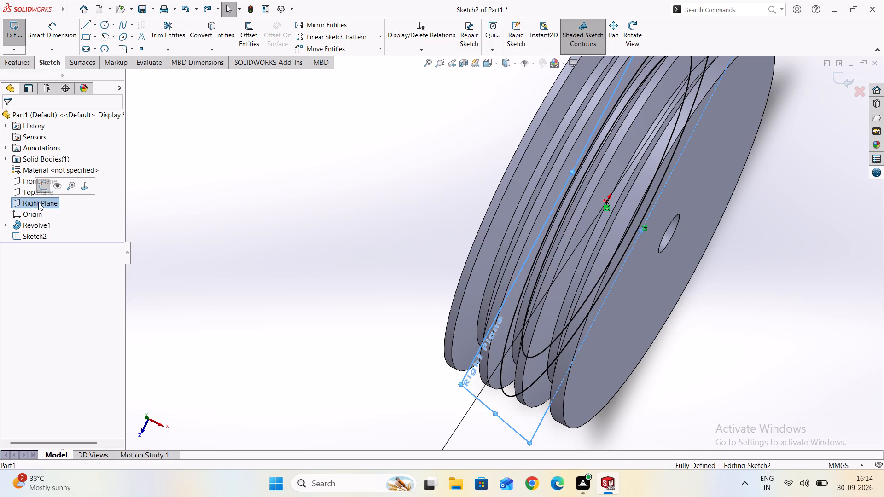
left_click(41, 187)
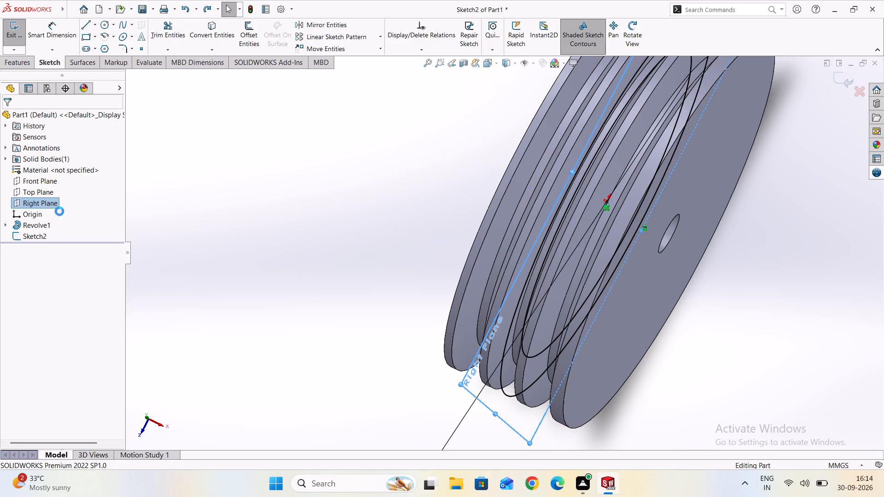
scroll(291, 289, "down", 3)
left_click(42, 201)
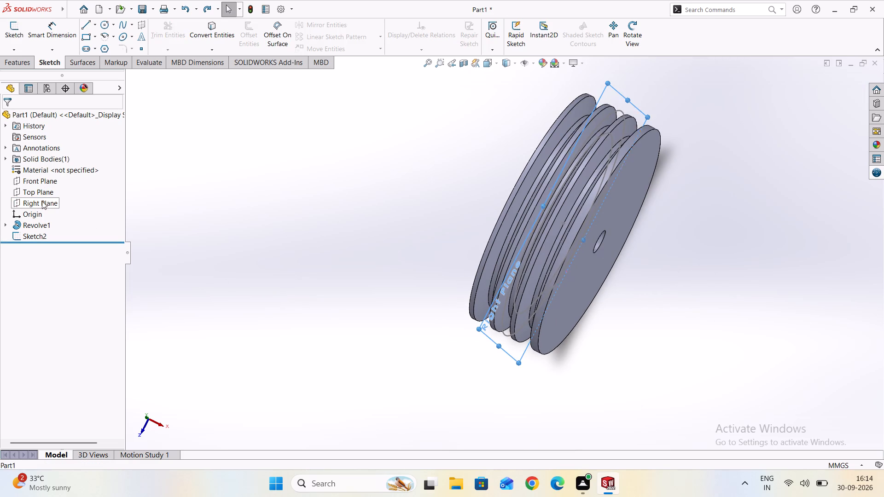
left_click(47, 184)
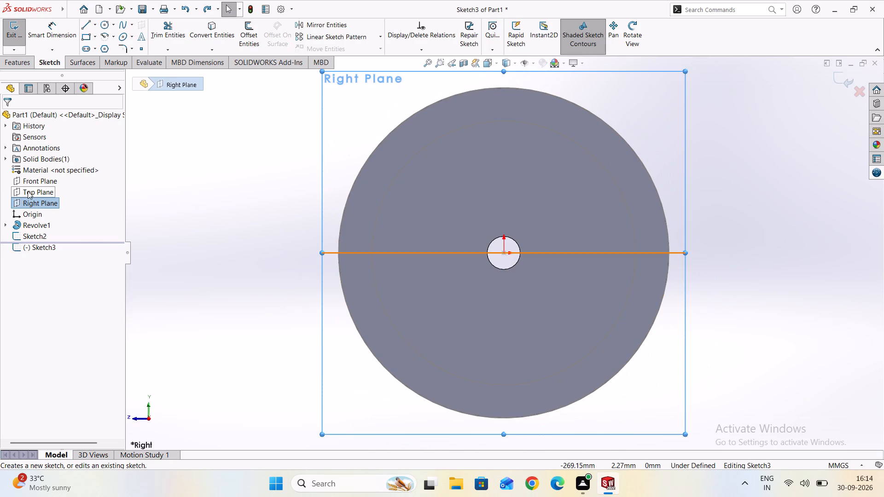
Leave the empty Right Plane sketch and start a new sketch on the Front Plane.
left_click(37, 184)
left_click(46, 173)
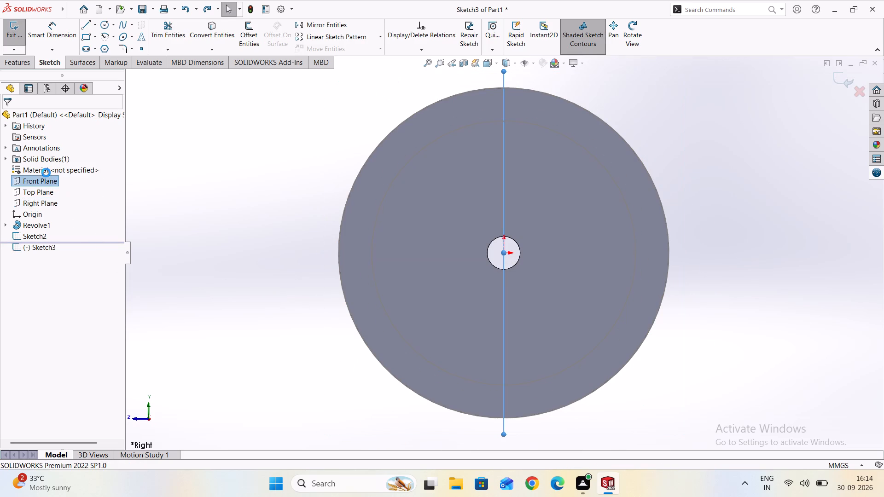
left_click(35, 181)
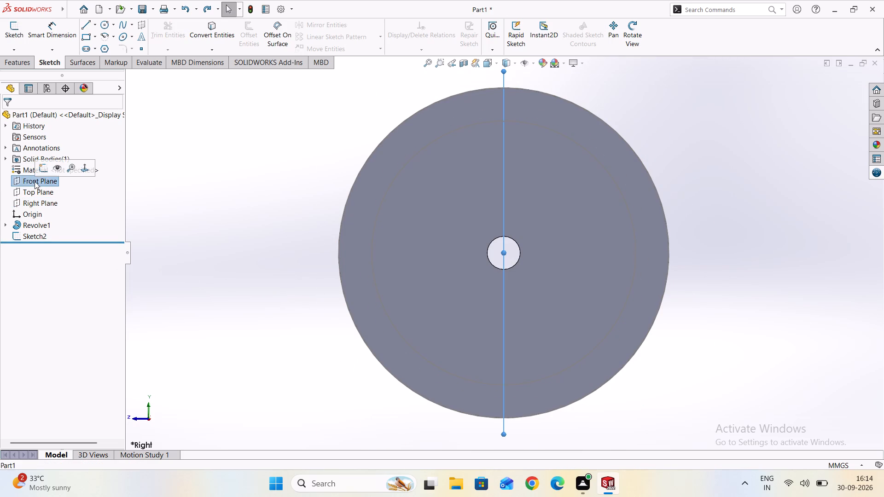
left_click(41, 169)
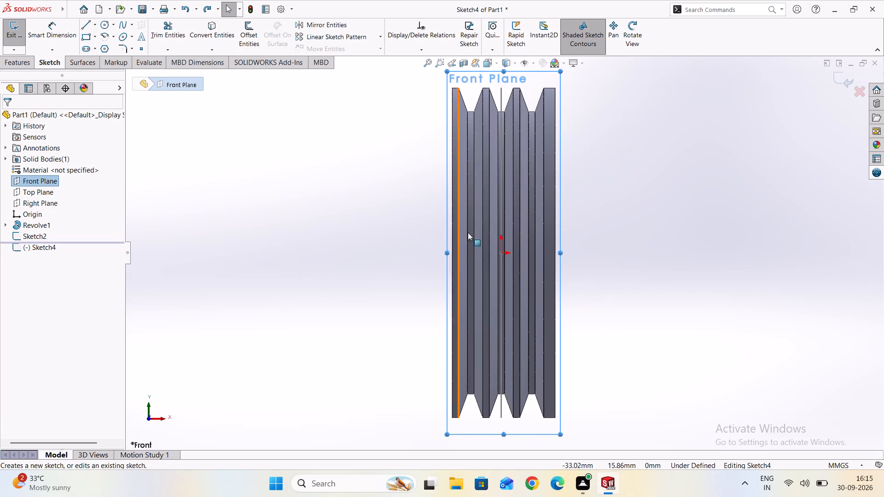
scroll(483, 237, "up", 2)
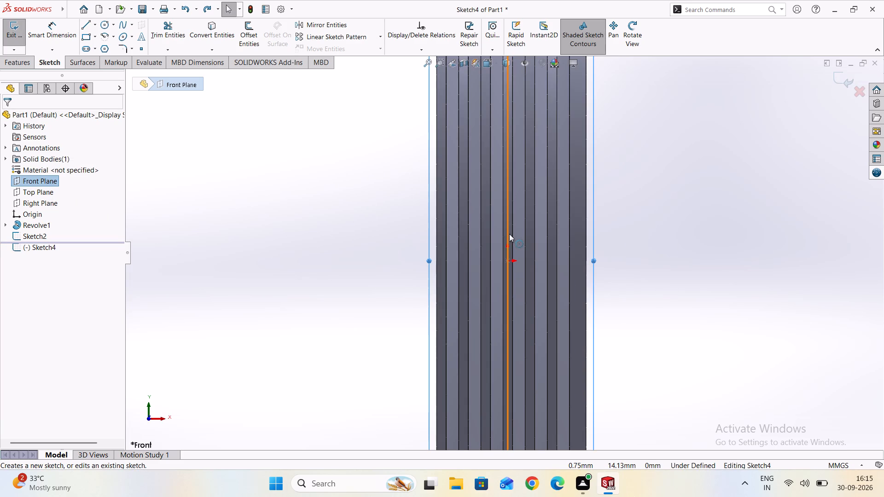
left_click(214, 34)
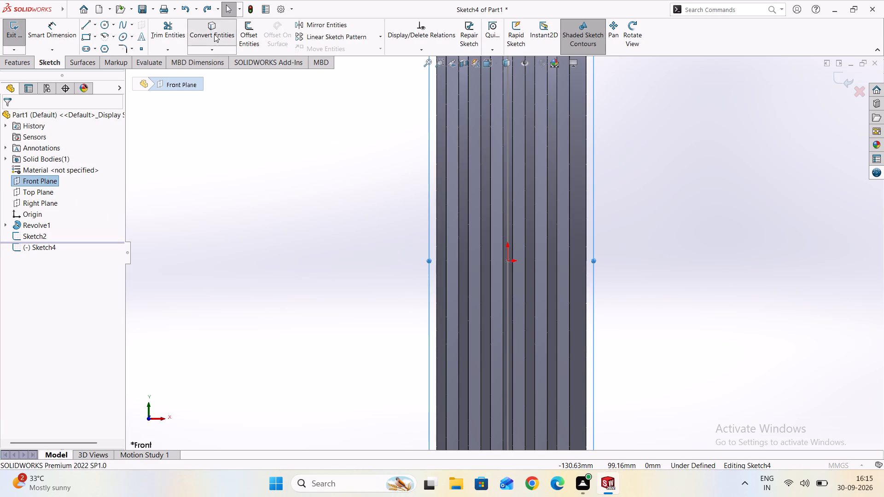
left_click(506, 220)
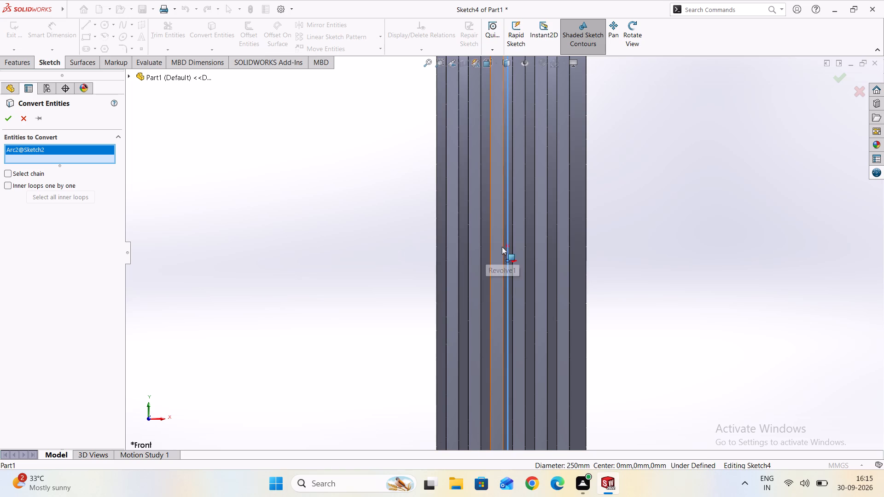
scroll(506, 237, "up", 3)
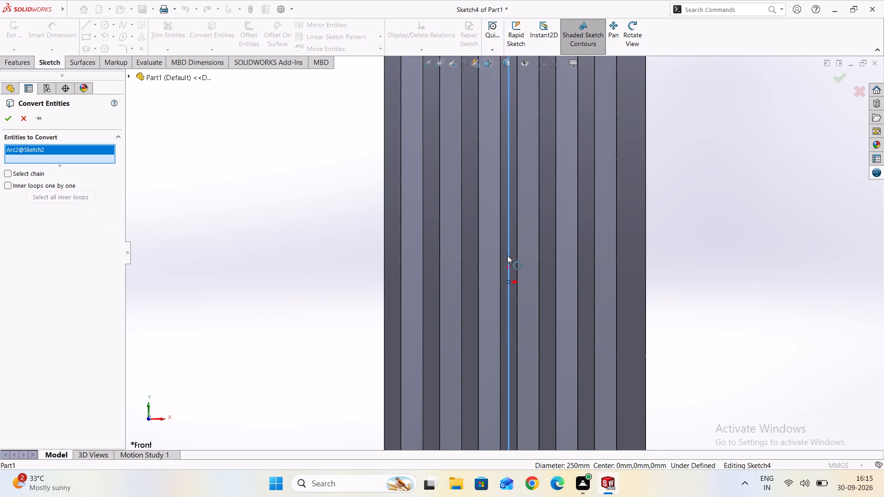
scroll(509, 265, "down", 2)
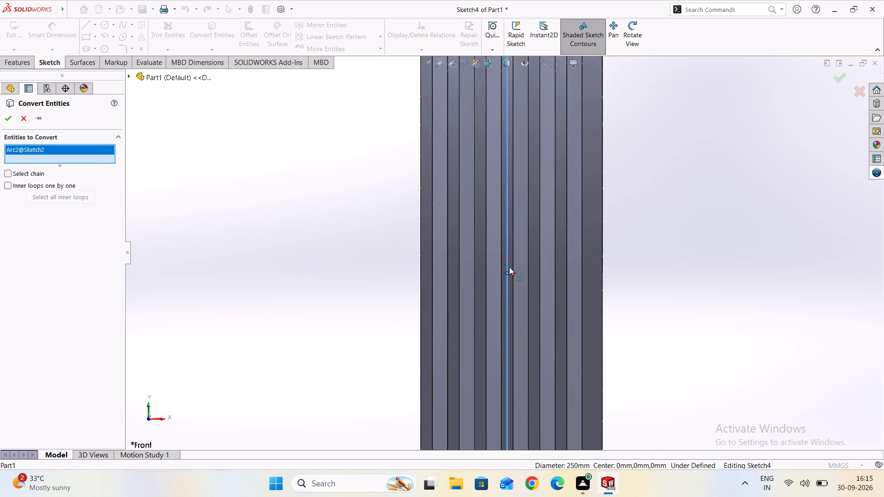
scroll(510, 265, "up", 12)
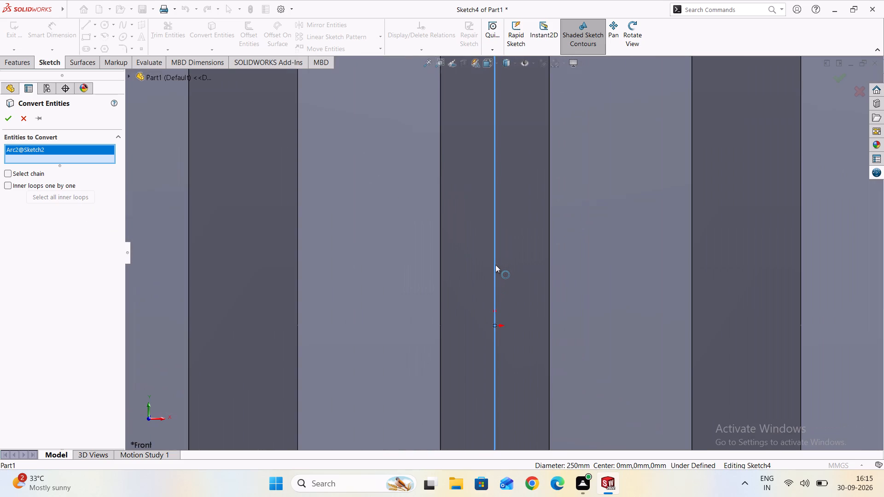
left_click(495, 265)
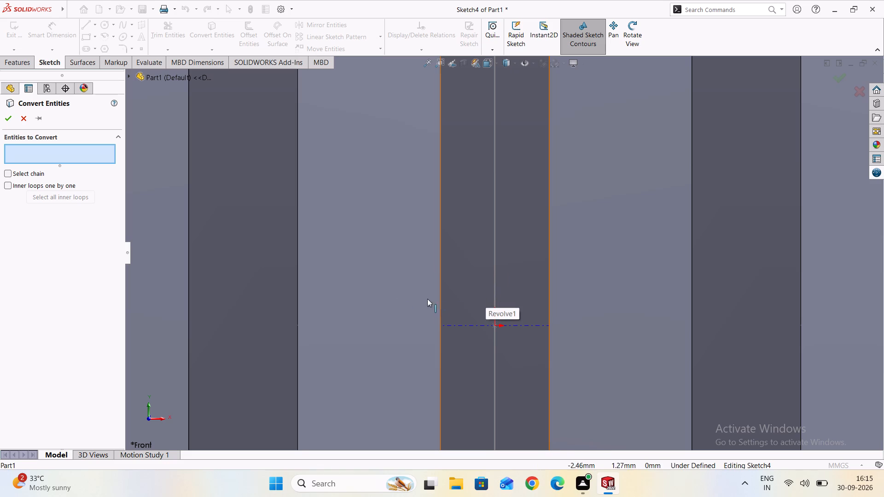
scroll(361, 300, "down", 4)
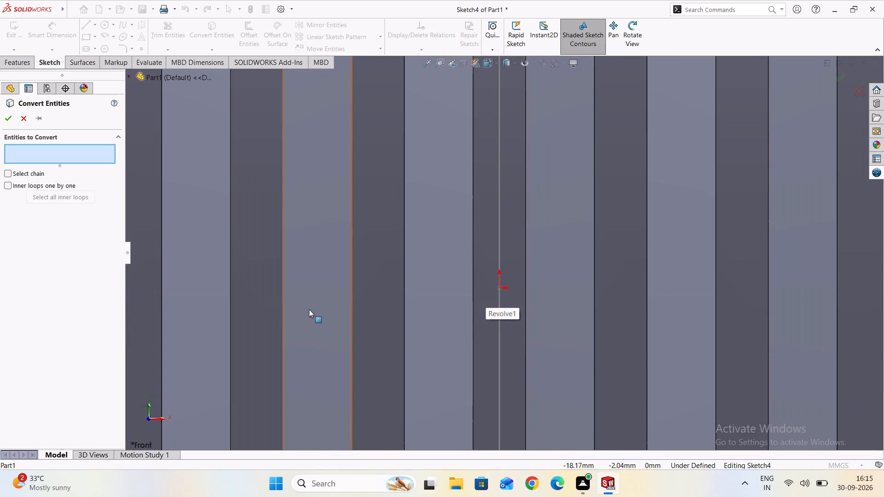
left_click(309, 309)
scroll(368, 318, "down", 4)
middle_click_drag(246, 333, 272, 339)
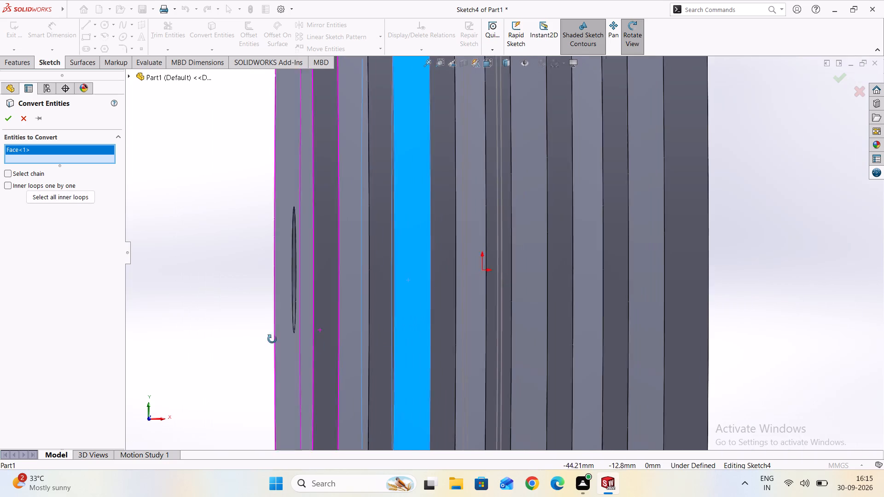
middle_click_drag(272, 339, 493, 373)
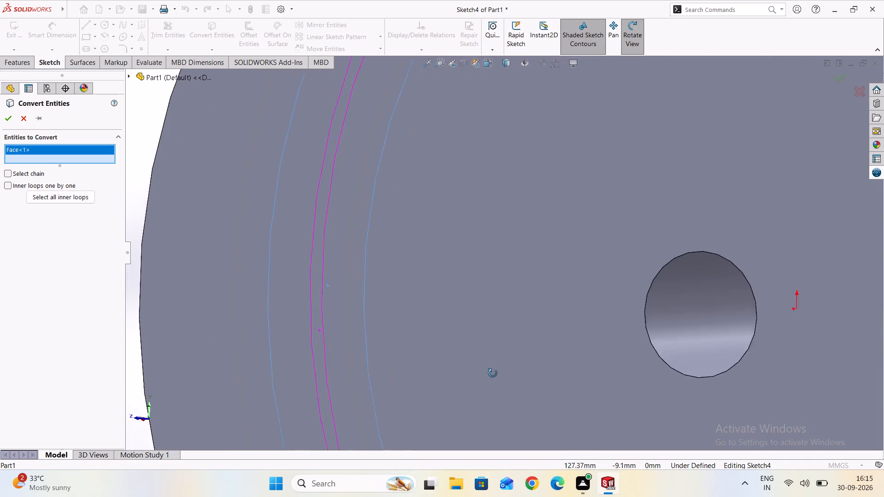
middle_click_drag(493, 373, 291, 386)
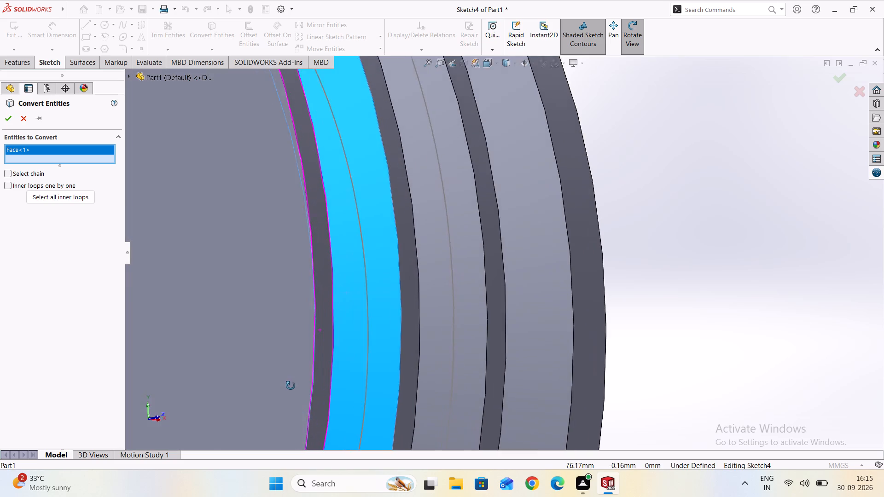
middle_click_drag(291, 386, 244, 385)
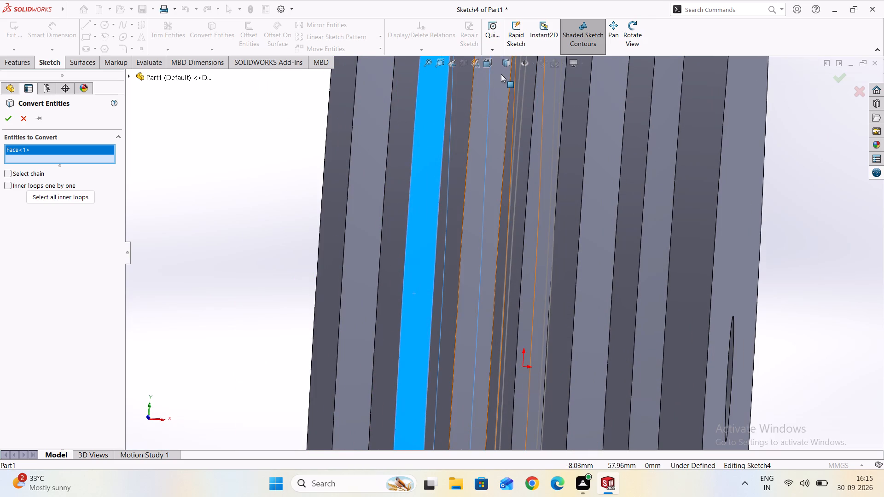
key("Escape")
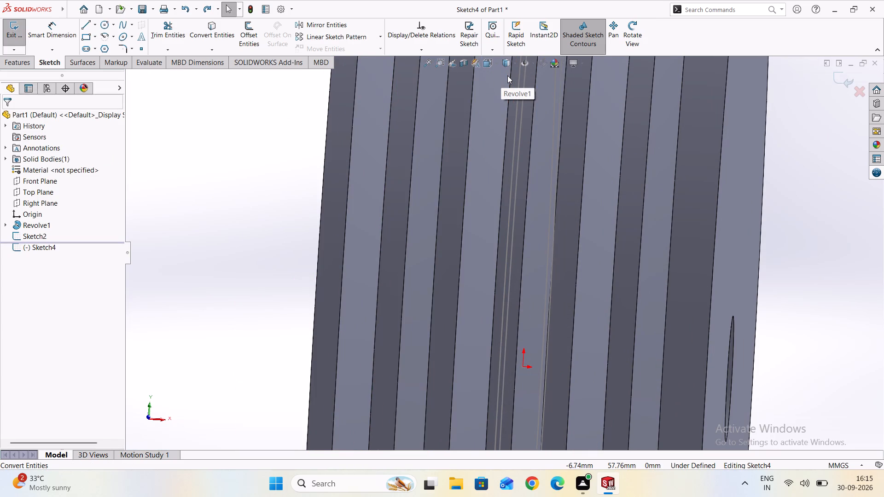
Examine the grooved pulley body and its existing circle sketch, first normal to the Front Plane and from several angles.
left_click(515, 63)
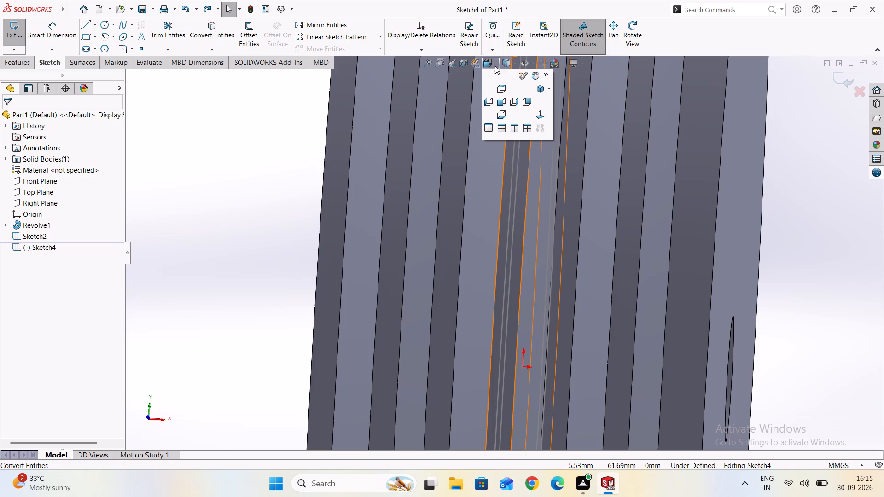
left_click(543, 118)
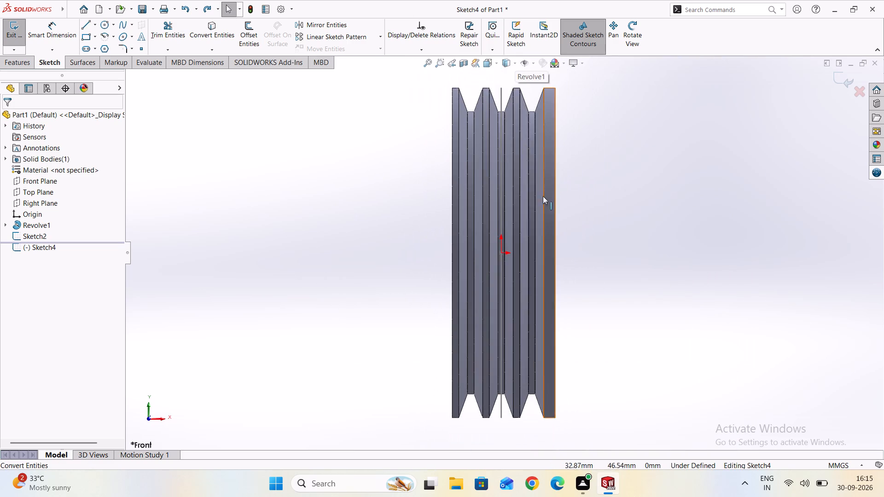
scroll(504, 248, "up", 3)
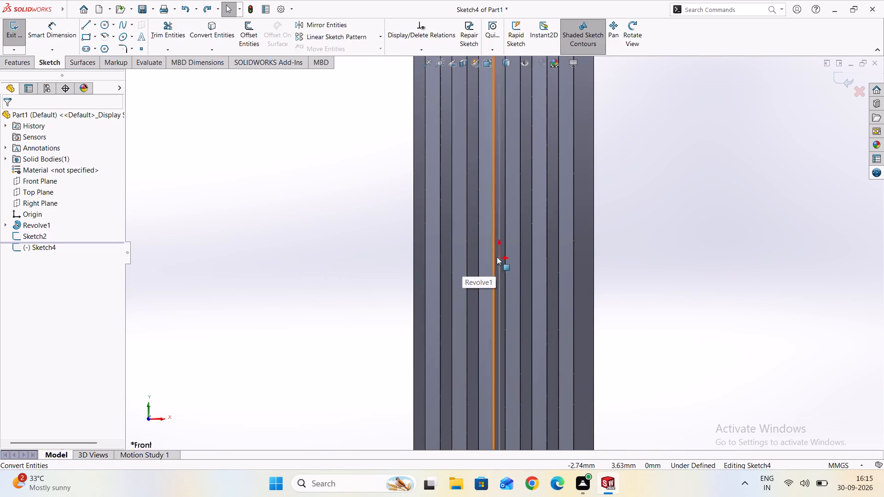
scroll(471, 289, "down", 5)
middle_click_drag(593, 264, 579, 294)
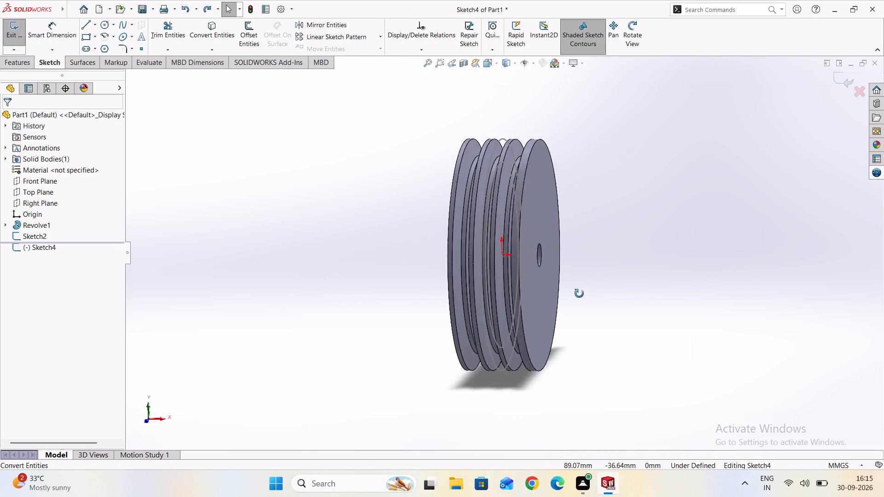
middle_click_drag(579, 294, 485, 169)
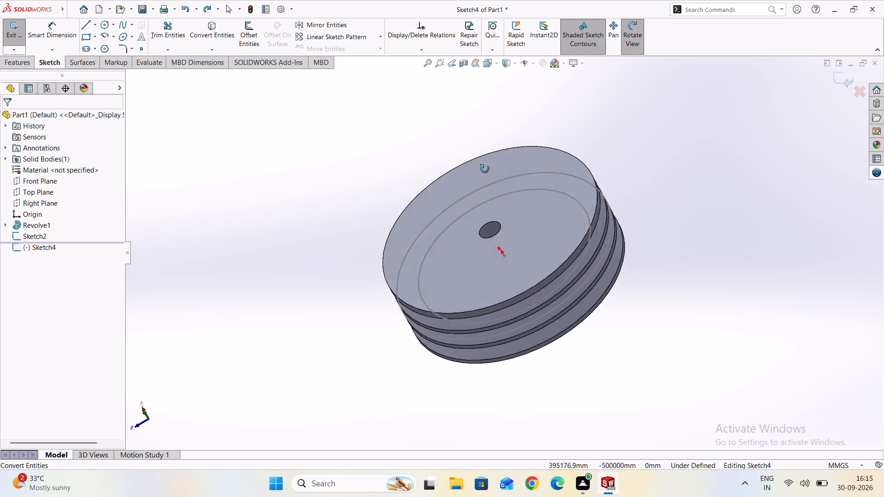
middle_click_drag(485, 169, 643, 308)
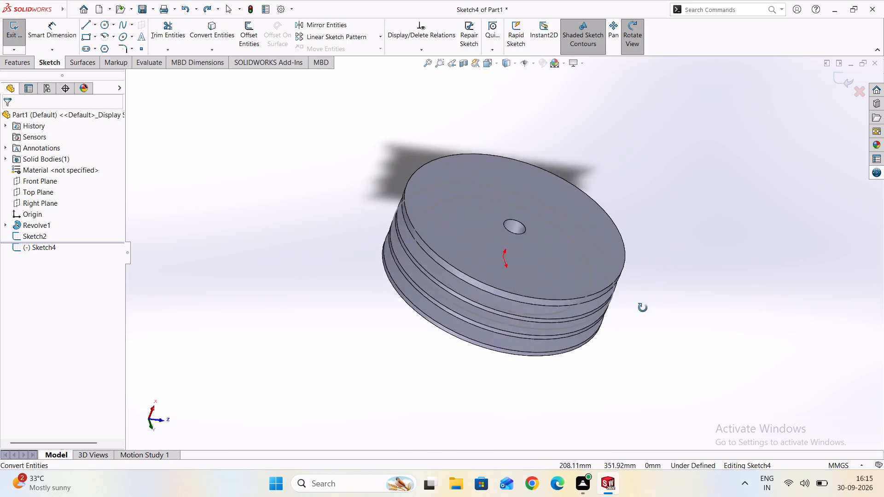
middle_click_drag(643, 308, 360, 222)
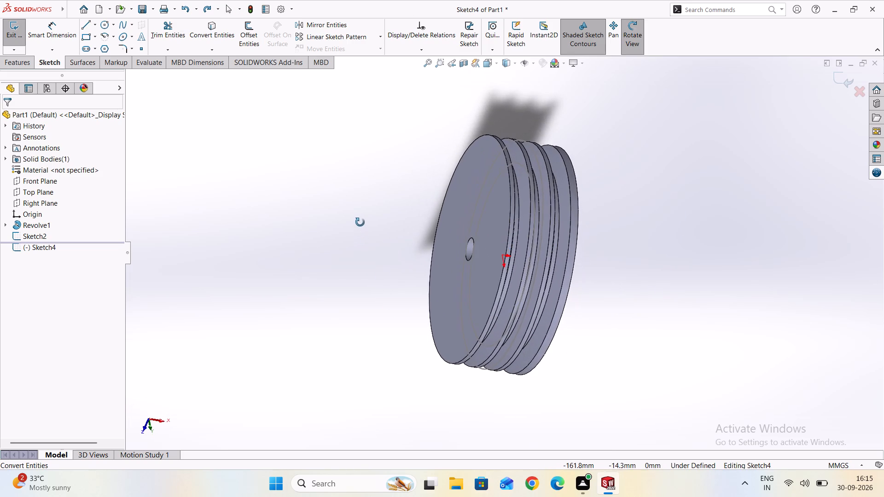
middle_click_drag(360, 222, 232, 197)
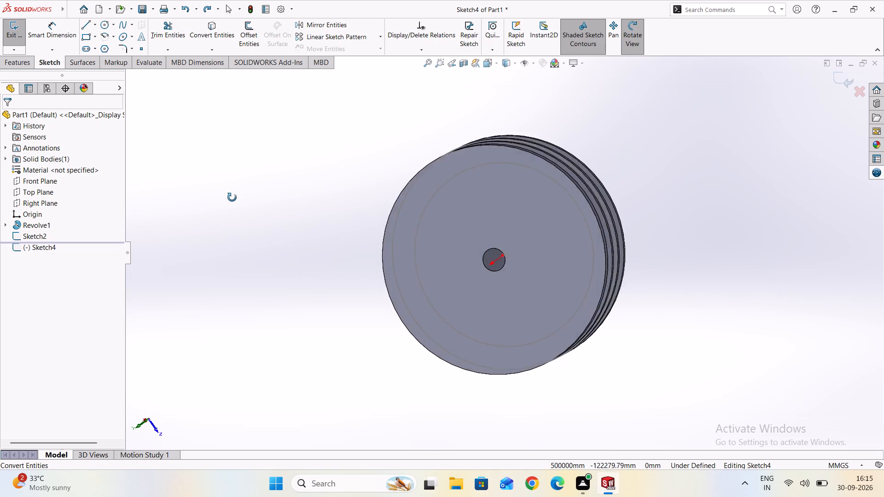
middle_click_drag(232, 197, 246, 188)
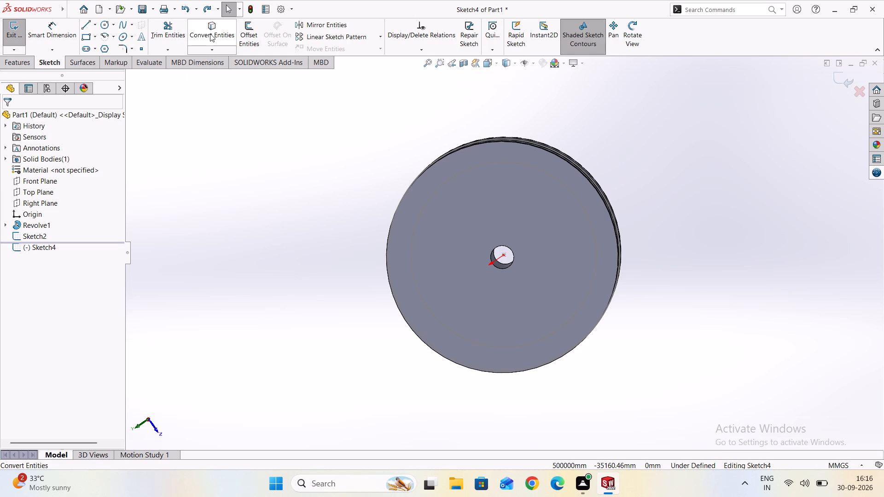
middle_click_drag(730, 287, 648, 361)
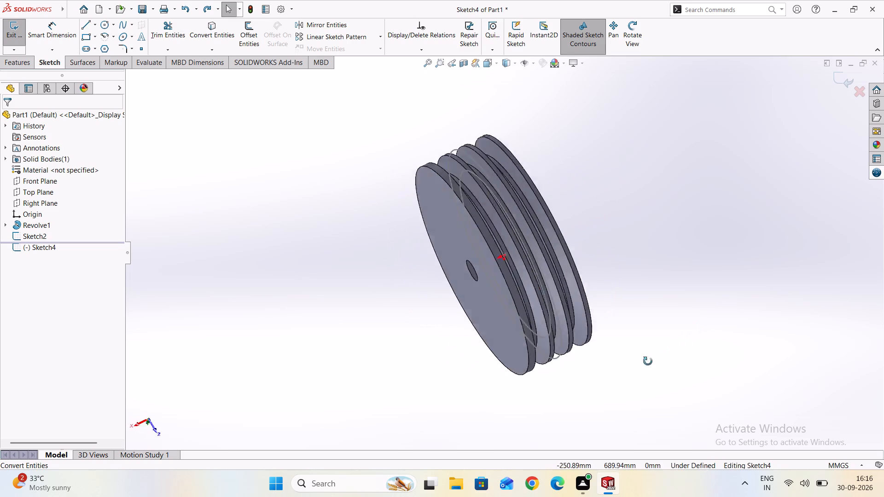
middle_click_drag(648, 361, 607, 389)
scroll(606, 389, "down", 1)
Save the part as 30sep2026 in the Documents folder, discarding the empty Front Plane sketch.
key("ctrl+s")
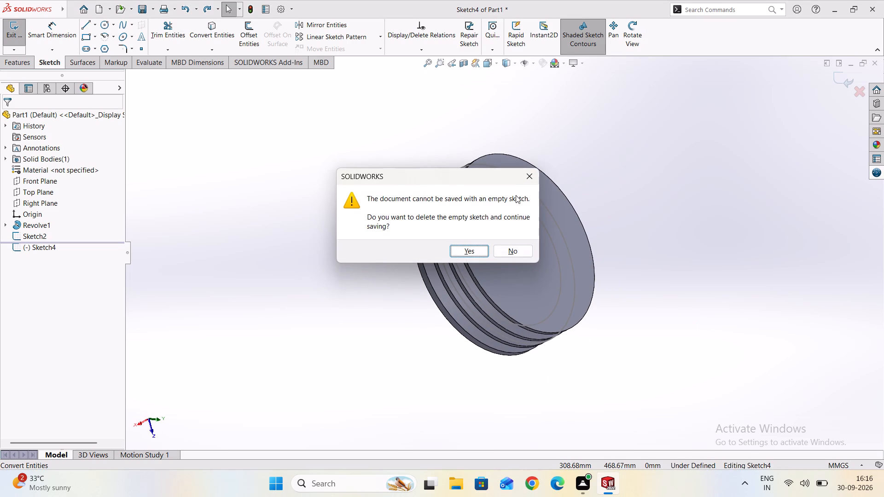
left_click(529, 182)
scroll(515, 202, "down", 1)
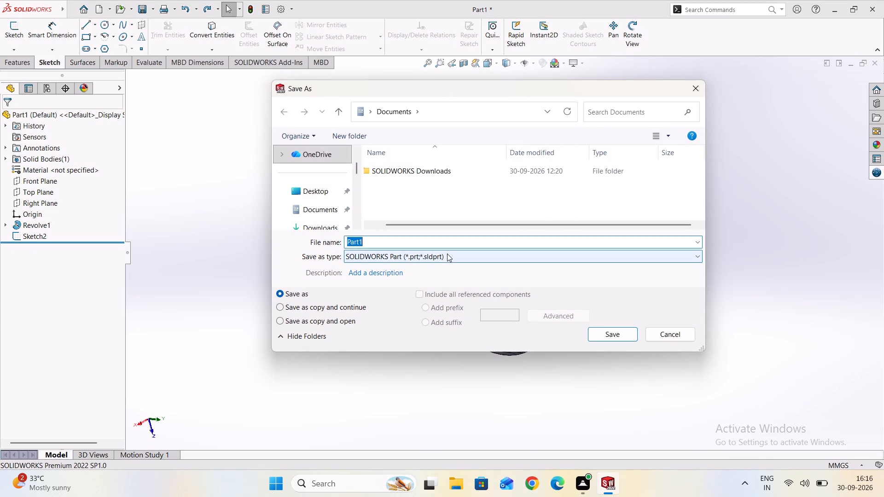
key("BackSpace")
key("BackSpace")
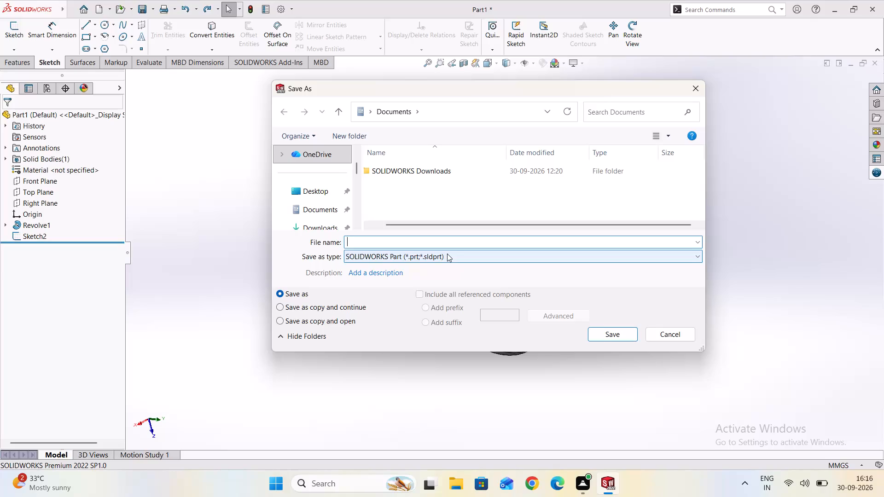
type("30")
type("sep")
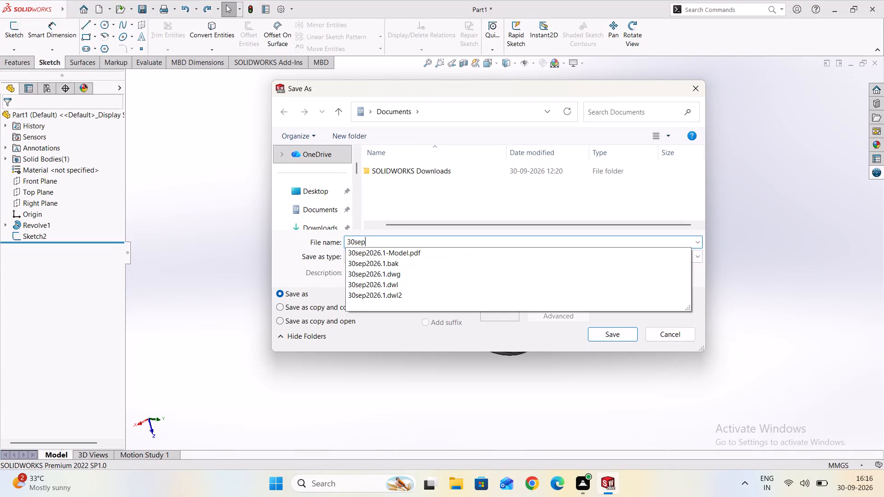
key("2")
key("0")
key("2")
key("6")
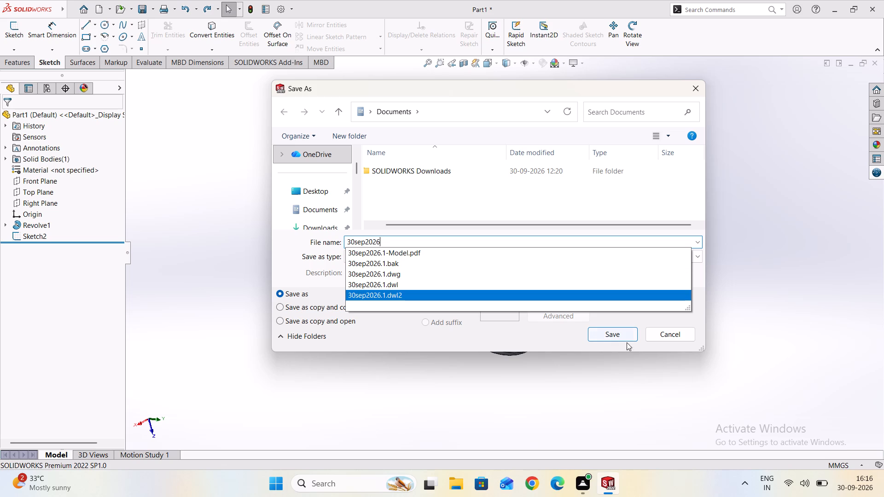
left_click(614, 334)
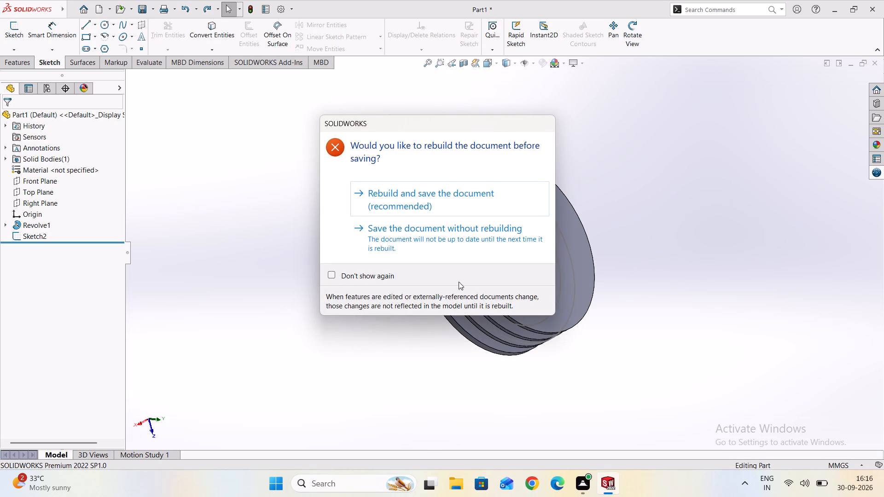
Answer the rebuild-before-saving prompt while keeping it enabled for future saves.
left_click(334, 276)
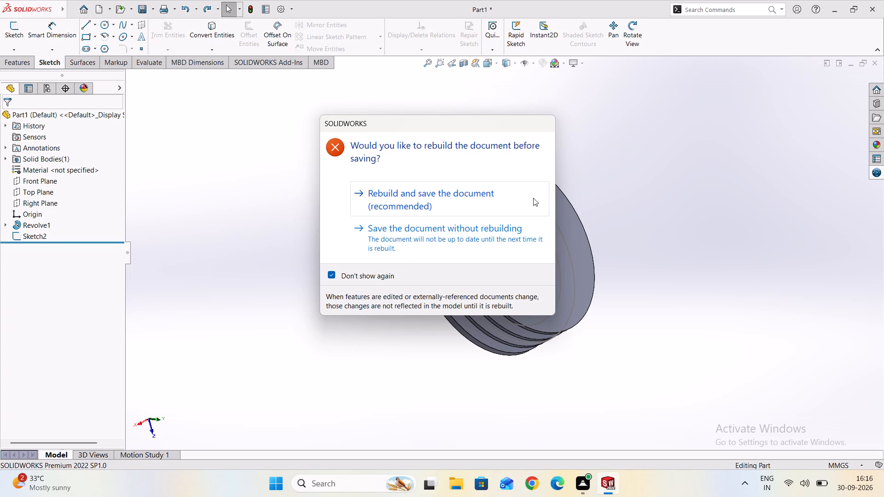
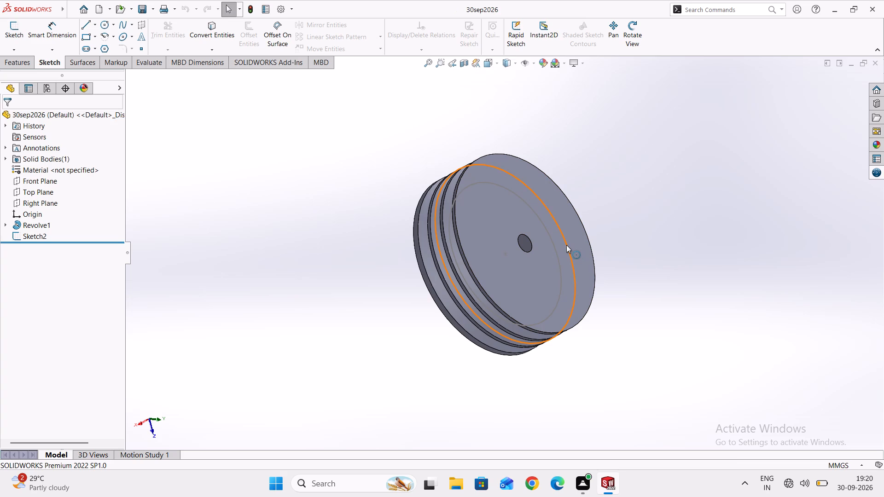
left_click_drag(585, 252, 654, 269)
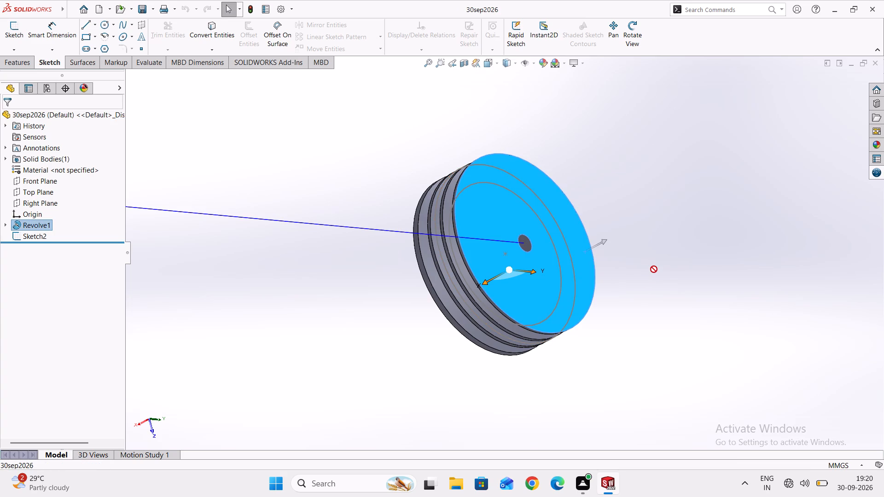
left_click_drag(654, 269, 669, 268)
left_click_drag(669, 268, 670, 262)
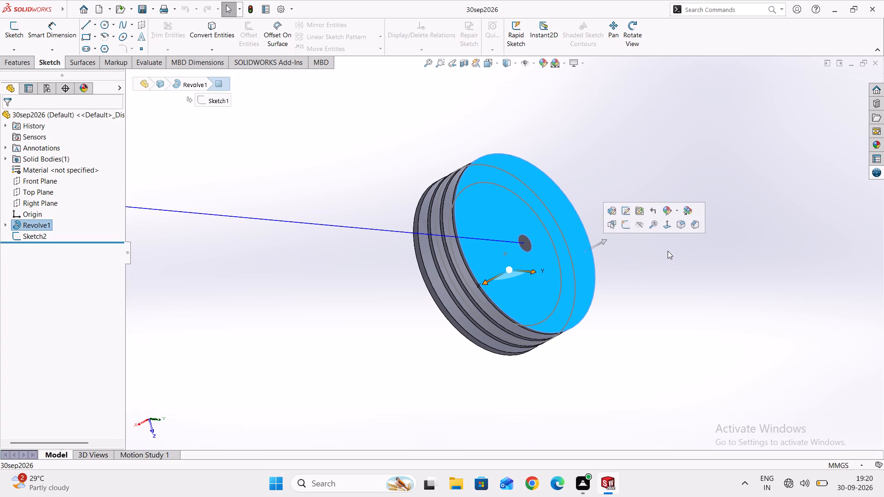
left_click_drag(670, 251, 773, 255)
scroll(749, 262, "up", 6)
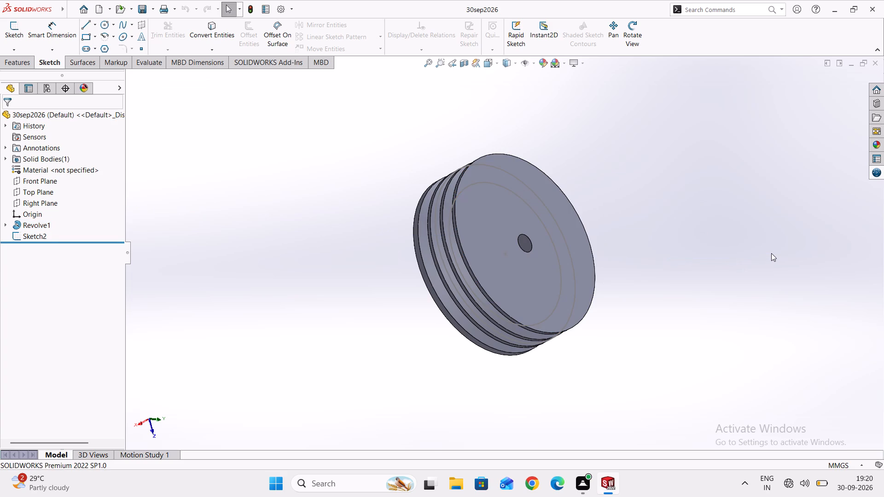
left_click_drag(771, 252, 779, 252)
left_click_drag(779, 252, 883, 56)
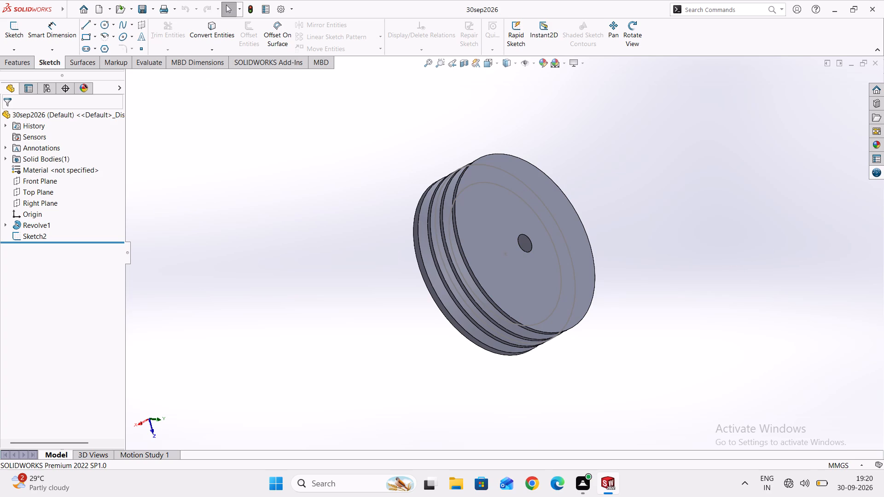
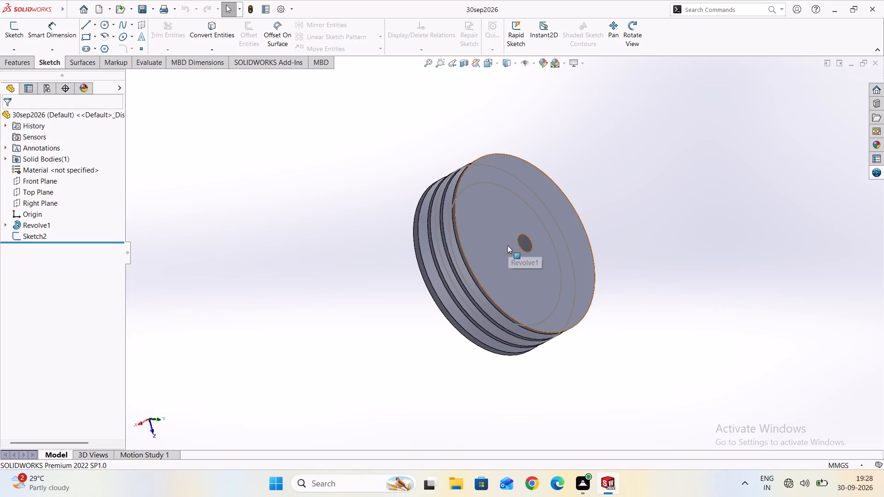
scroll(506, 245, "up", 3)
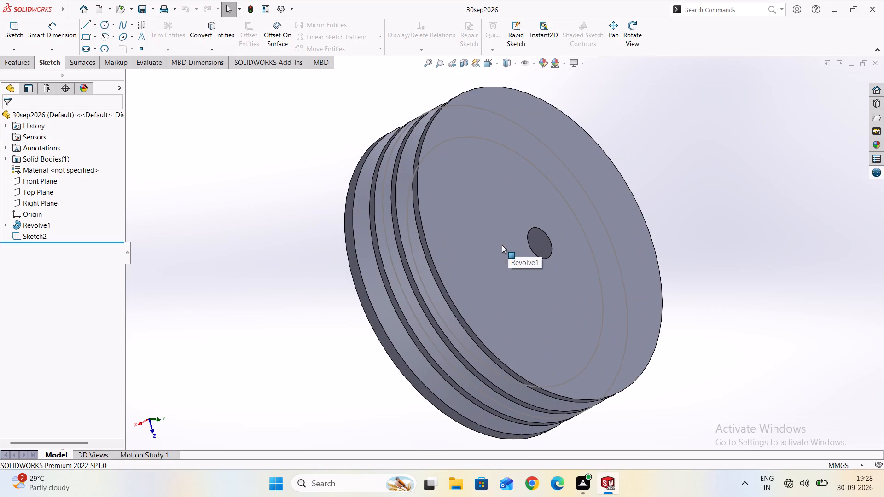
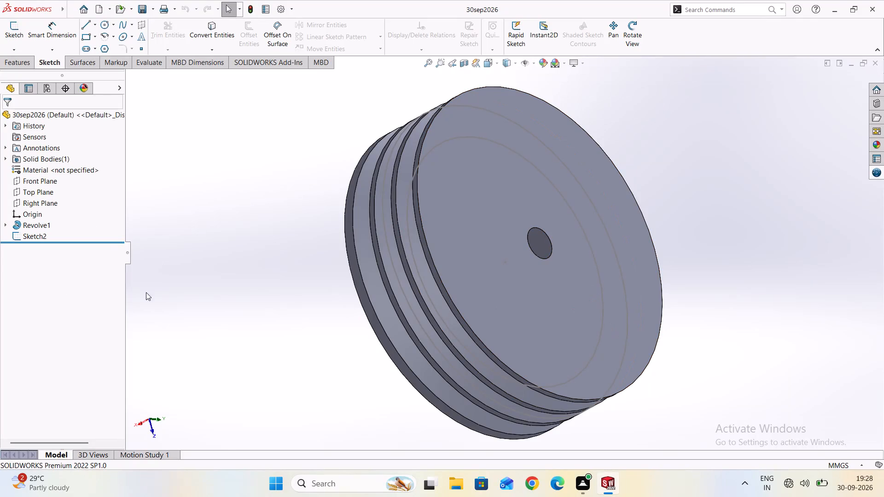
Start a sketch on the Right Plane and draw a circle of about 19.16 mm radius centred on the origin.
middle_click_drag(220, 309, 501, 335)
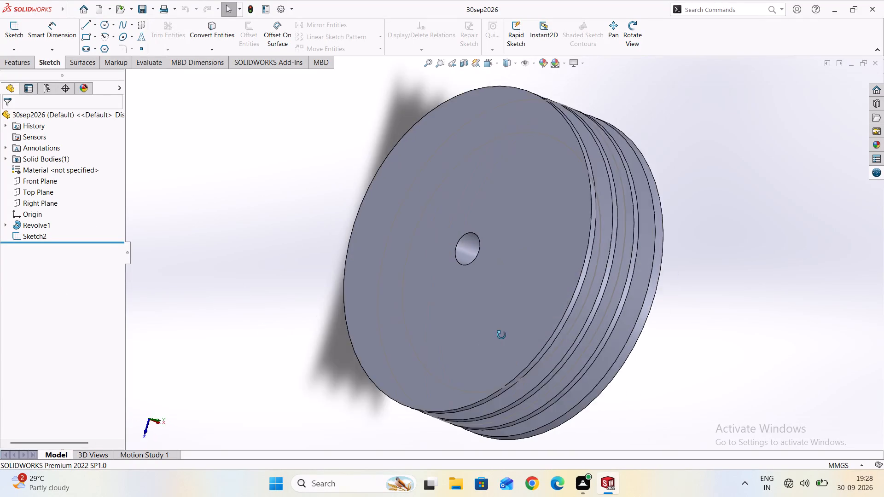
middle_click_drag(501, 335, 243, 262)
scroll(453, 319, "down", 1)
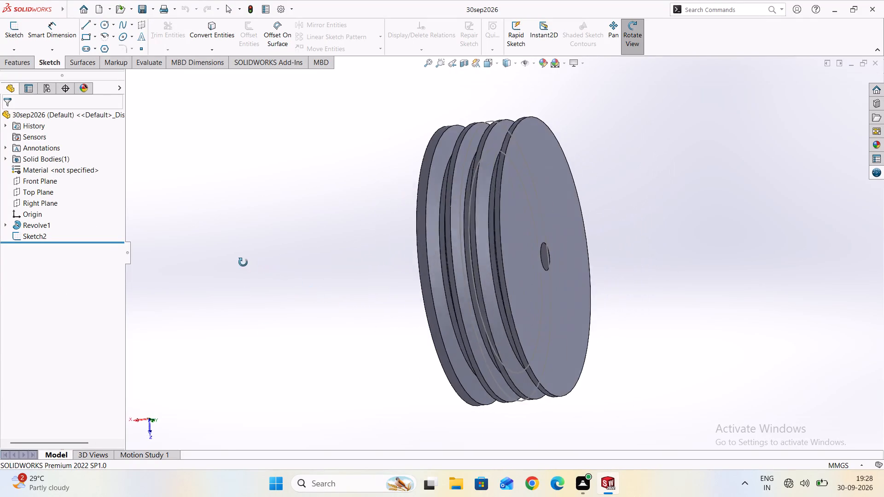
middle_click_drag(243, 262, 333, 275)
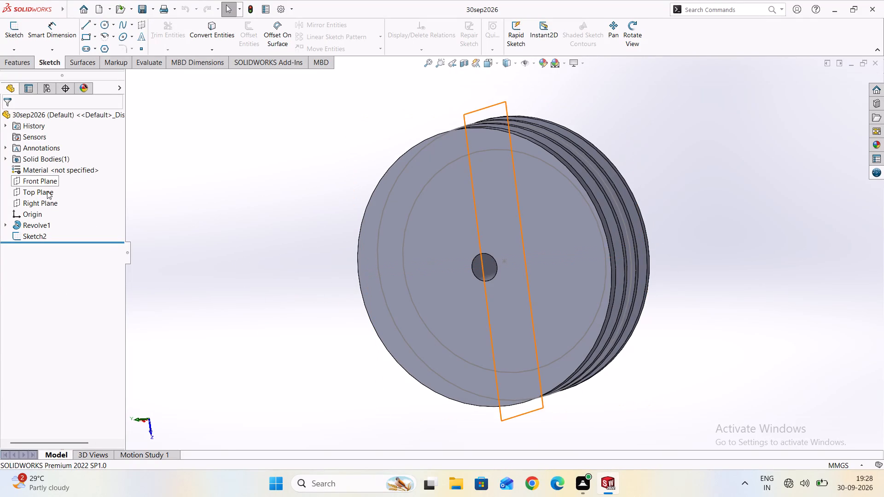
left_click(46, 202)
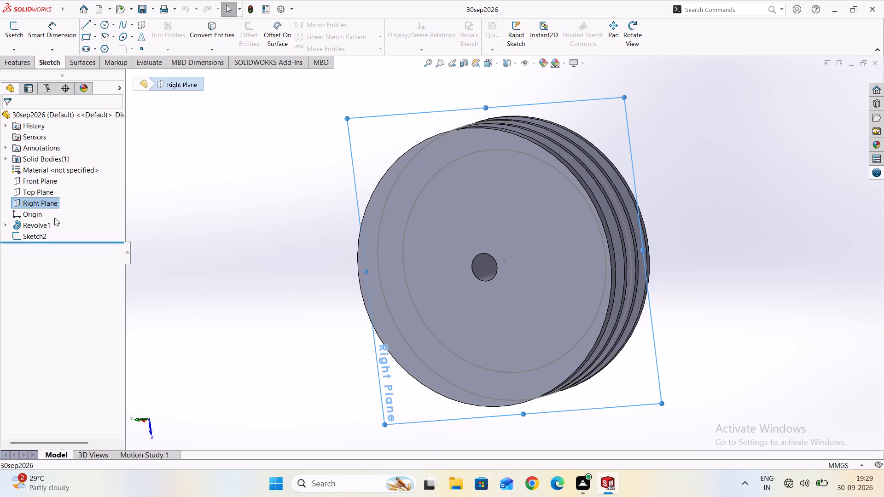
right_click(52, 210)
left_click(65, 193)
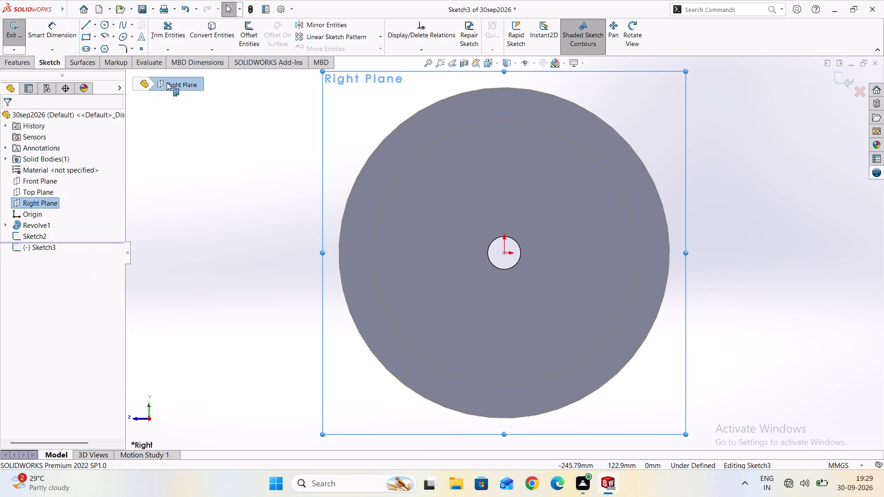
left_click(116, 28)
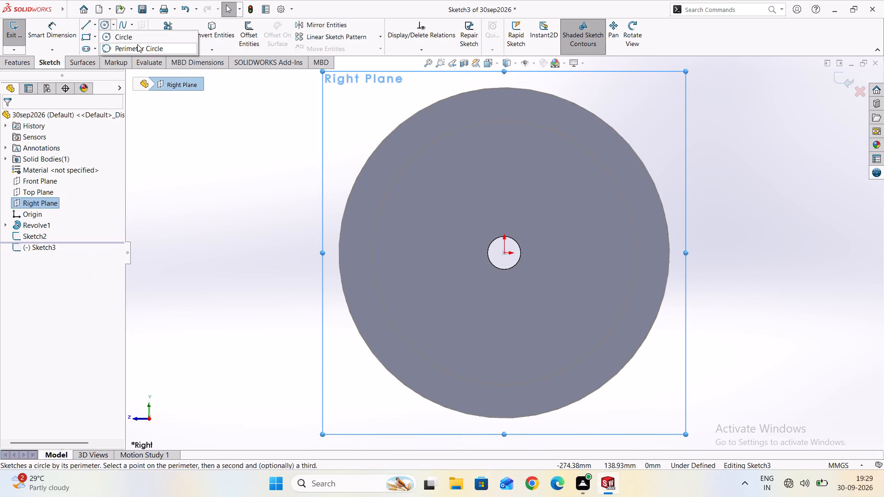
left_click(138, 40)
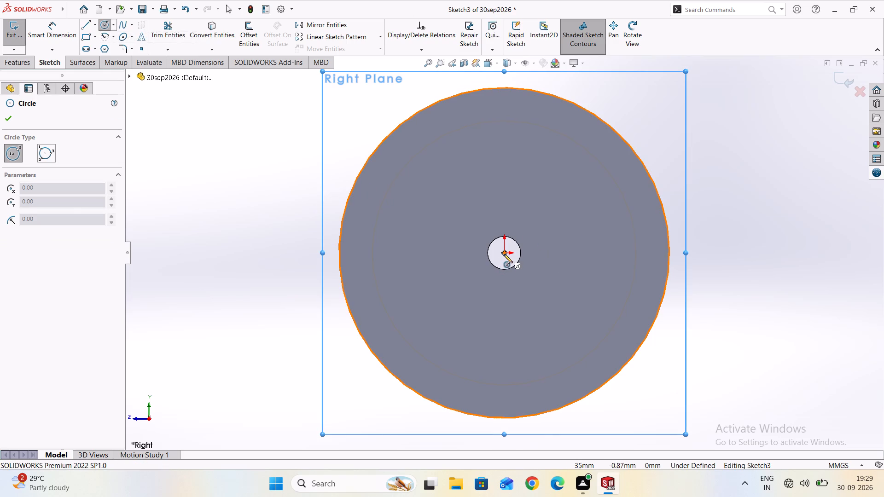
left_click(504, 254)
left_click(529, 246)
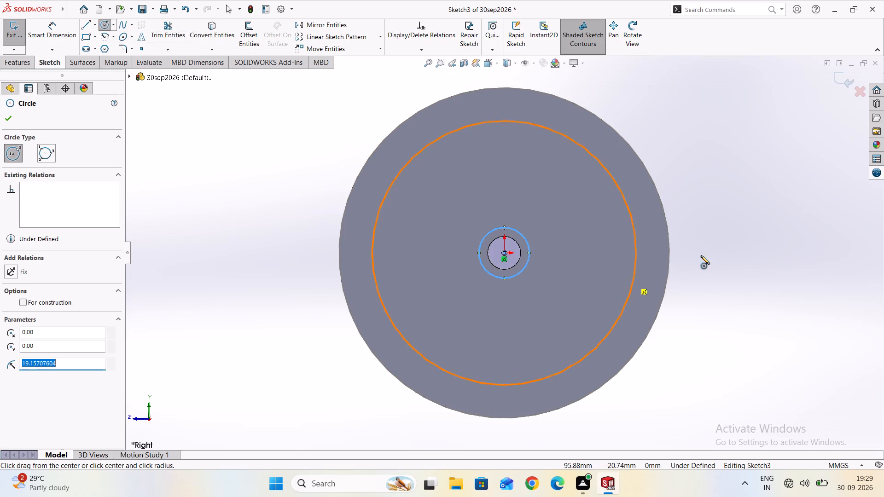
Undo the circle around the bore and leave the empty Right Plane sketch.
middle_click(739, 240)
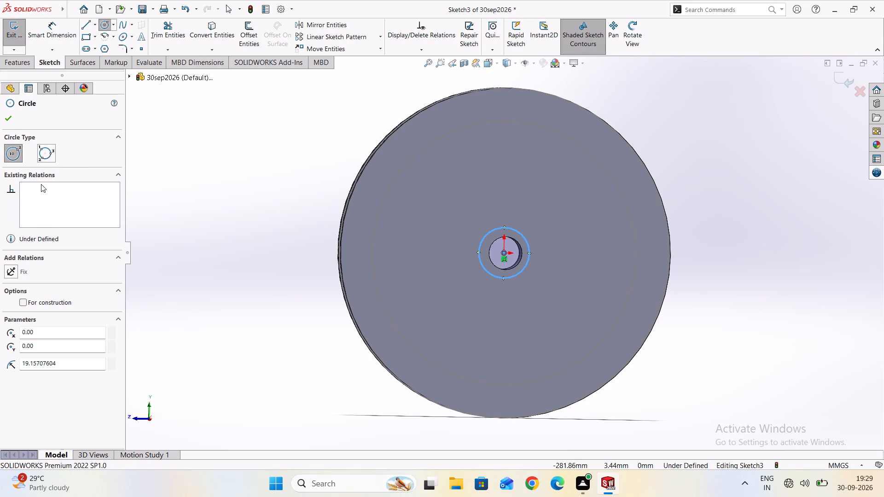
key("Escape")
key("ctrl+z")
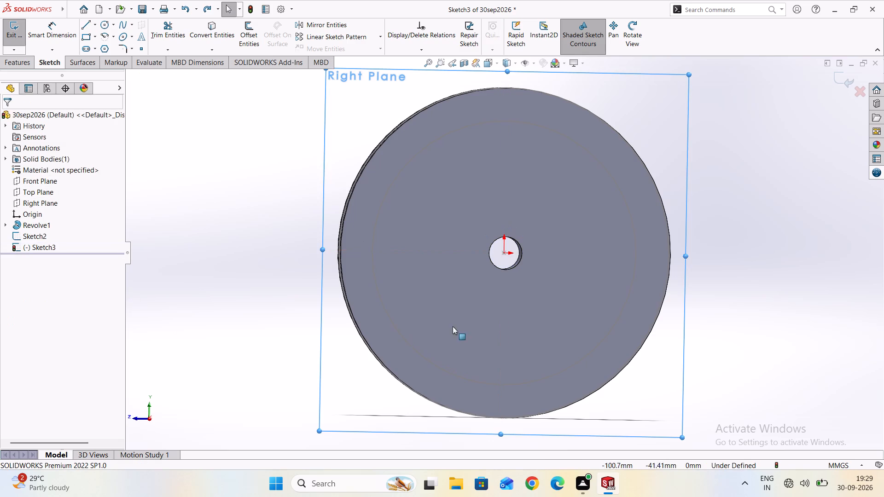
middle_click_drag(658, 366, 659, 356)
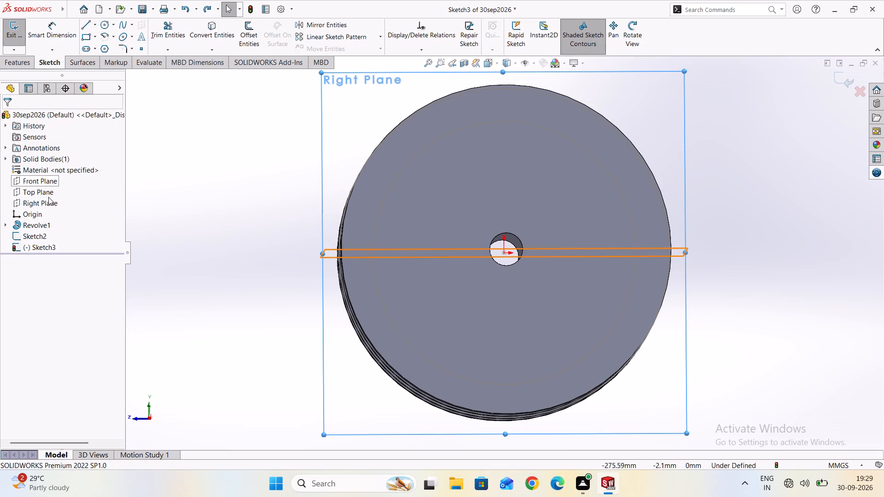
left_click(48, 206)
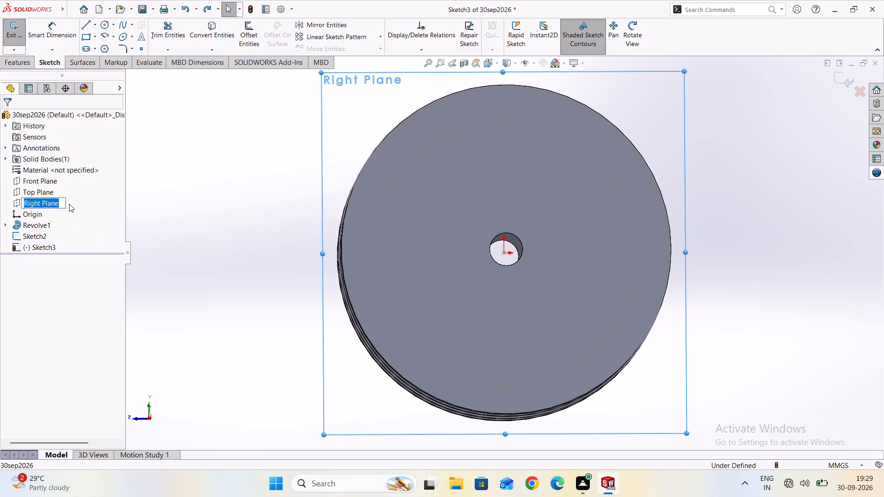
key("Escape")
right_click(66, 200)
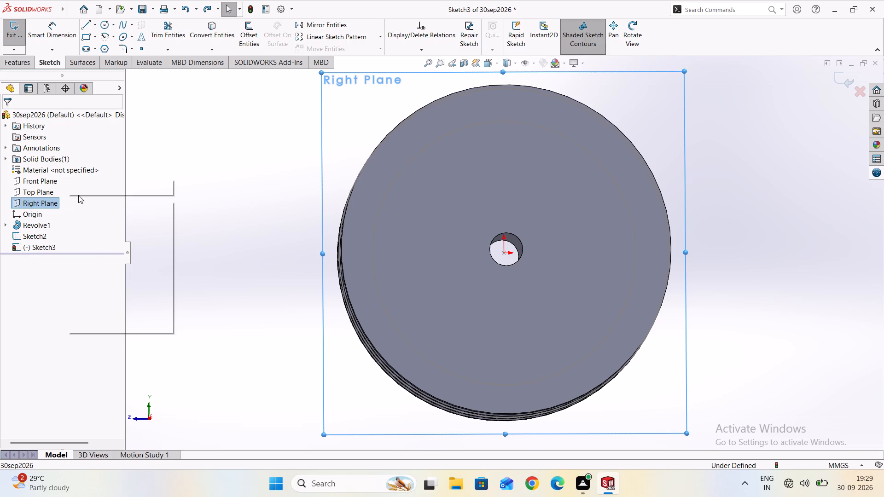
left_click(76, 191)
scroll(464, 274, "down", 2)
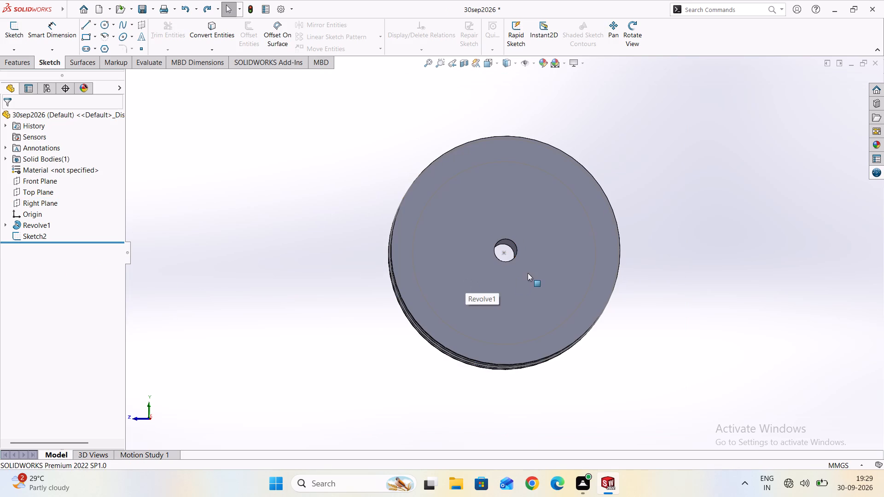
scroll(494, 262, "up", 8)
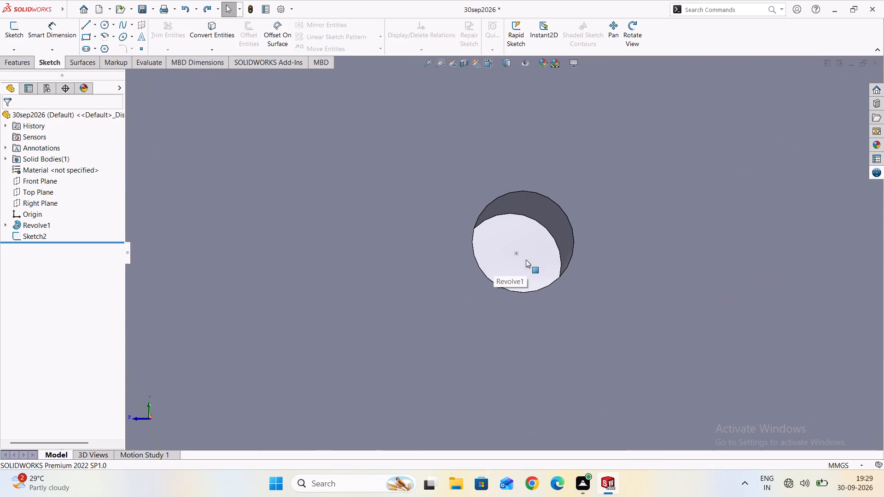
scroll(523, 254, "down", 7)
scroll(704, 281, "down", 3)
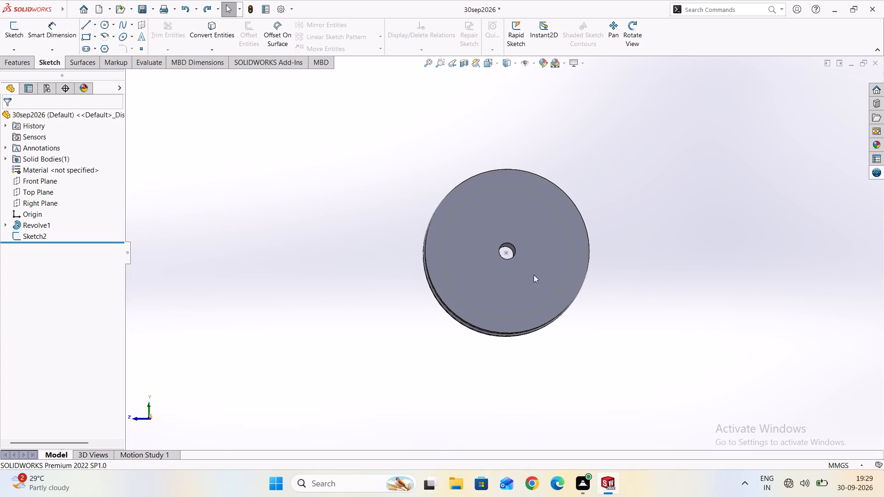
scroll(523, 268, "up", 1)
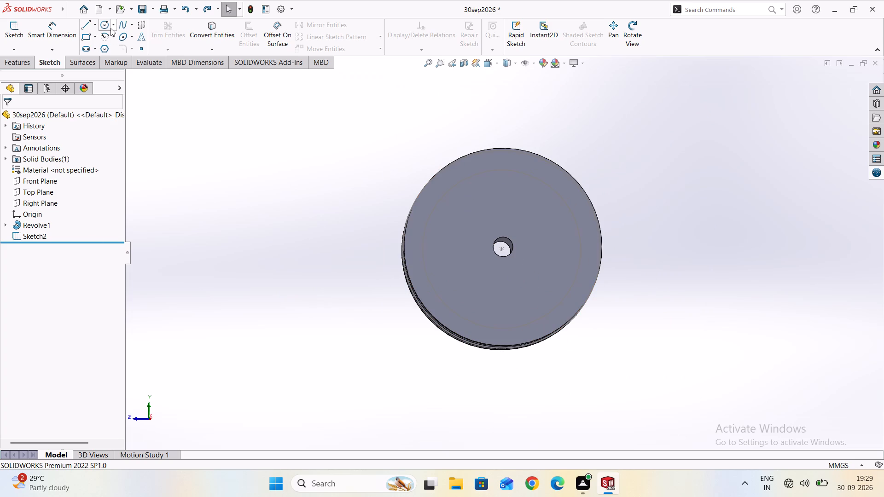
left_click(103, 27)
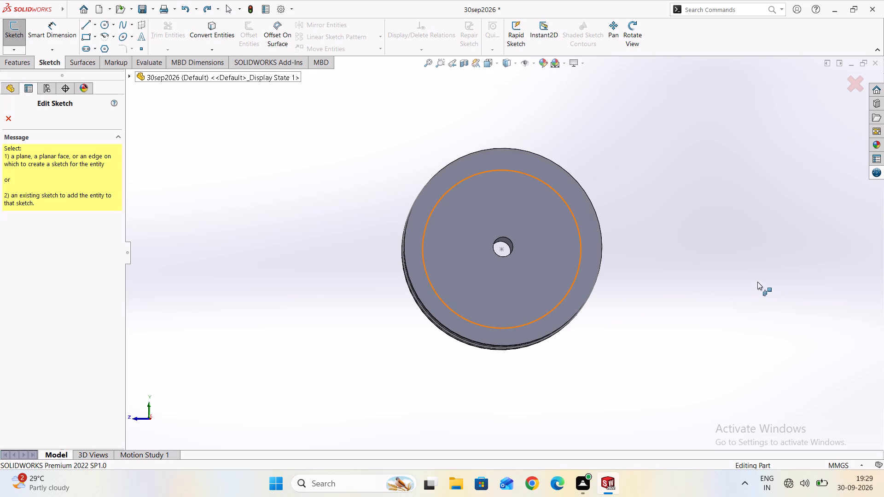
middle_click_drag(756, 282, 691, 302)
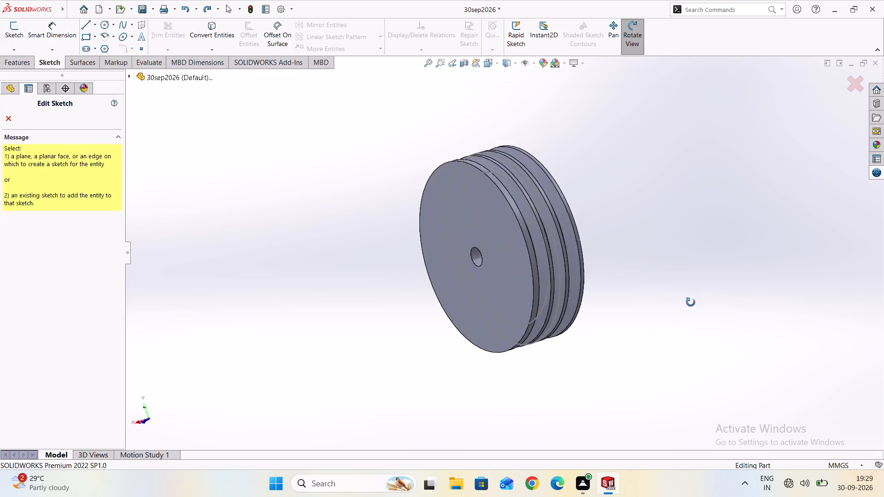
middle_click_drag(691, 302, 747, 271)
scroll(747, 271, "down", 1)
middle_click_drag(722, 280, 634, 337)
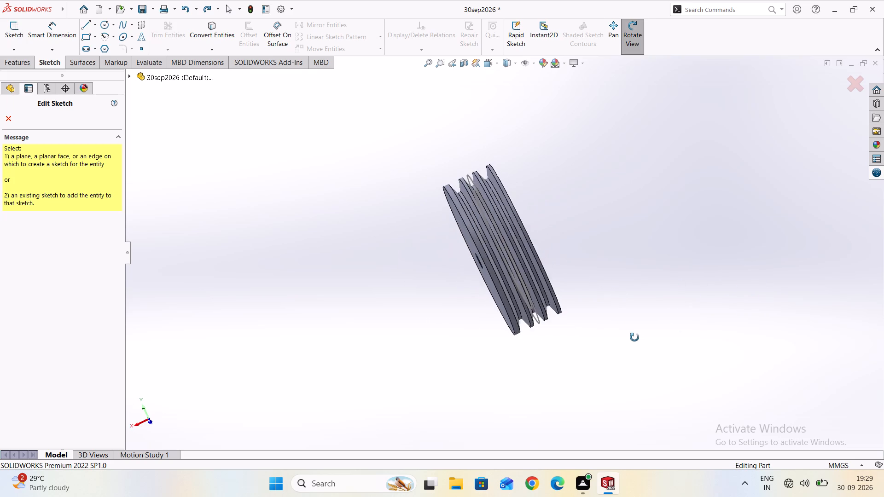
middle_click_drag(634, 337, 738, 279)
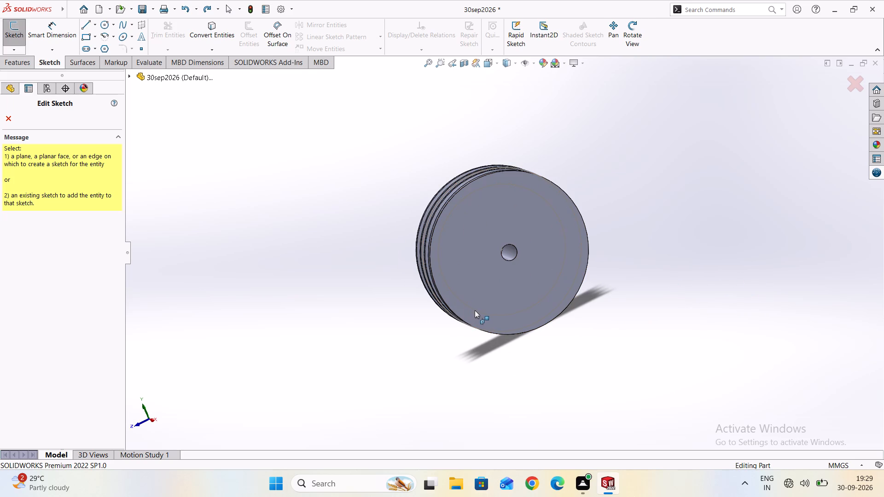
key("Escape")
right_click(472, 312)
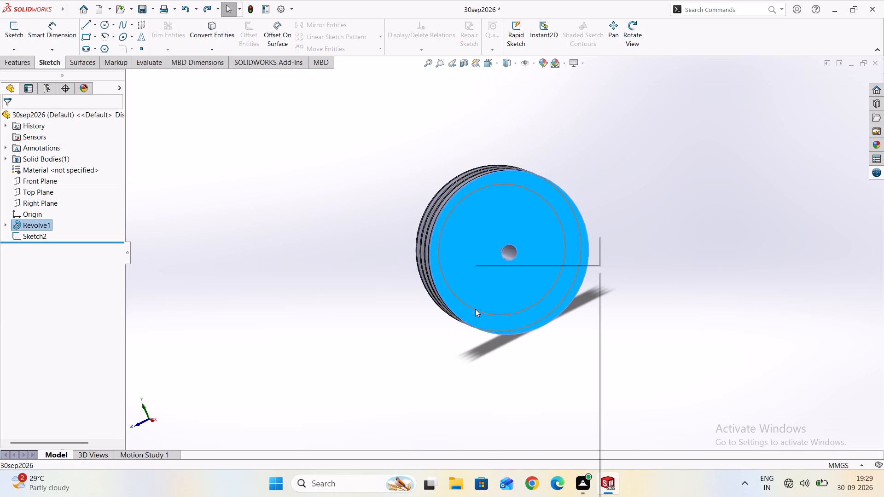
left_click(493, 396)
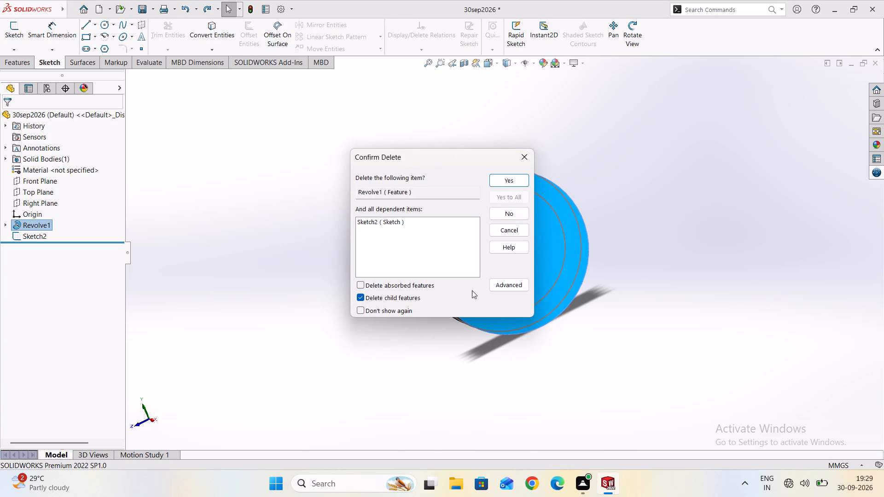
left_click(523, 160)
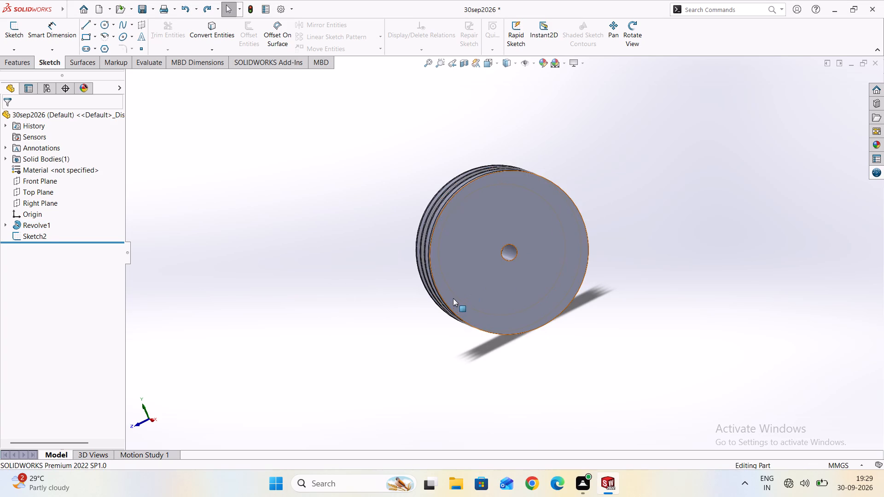
Delete Sketch2, the unused circular sketch following the revolved pulley body.
right_click(457, 297)
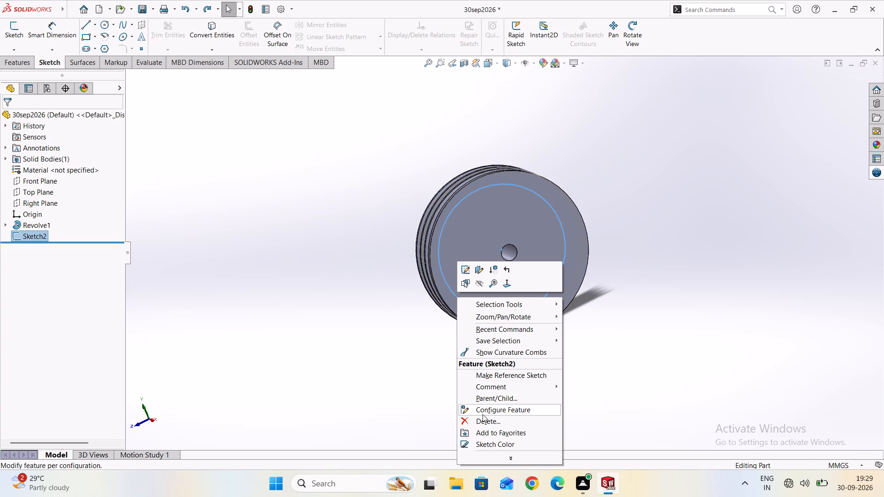
left_click(482, 420)
left_click(509, 179)
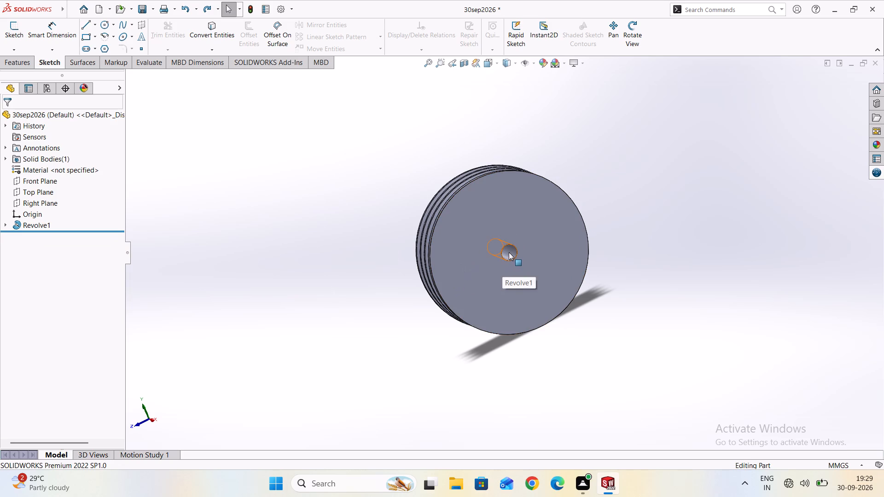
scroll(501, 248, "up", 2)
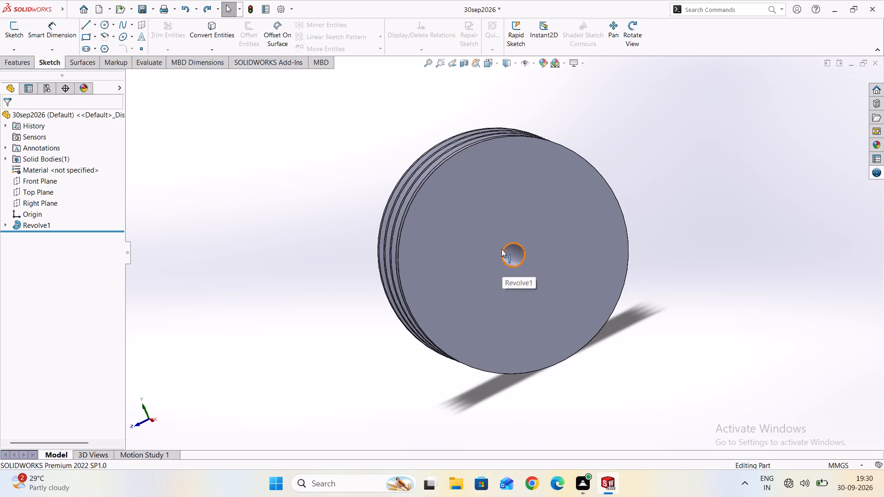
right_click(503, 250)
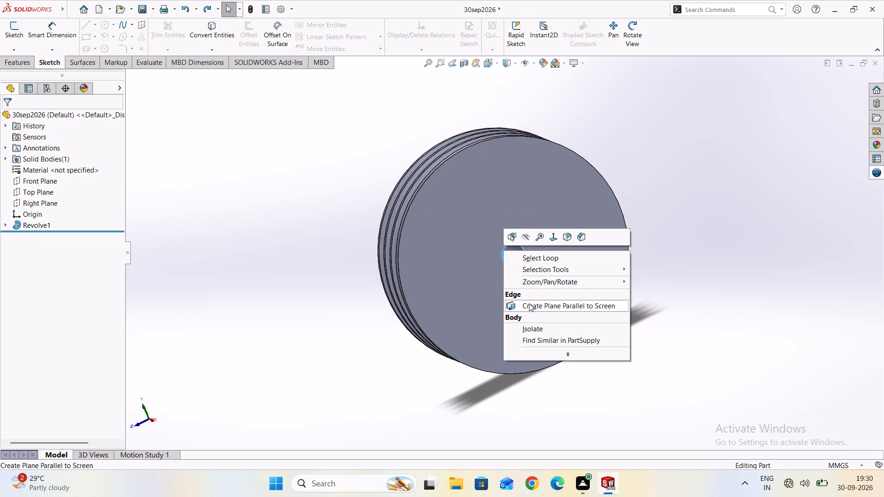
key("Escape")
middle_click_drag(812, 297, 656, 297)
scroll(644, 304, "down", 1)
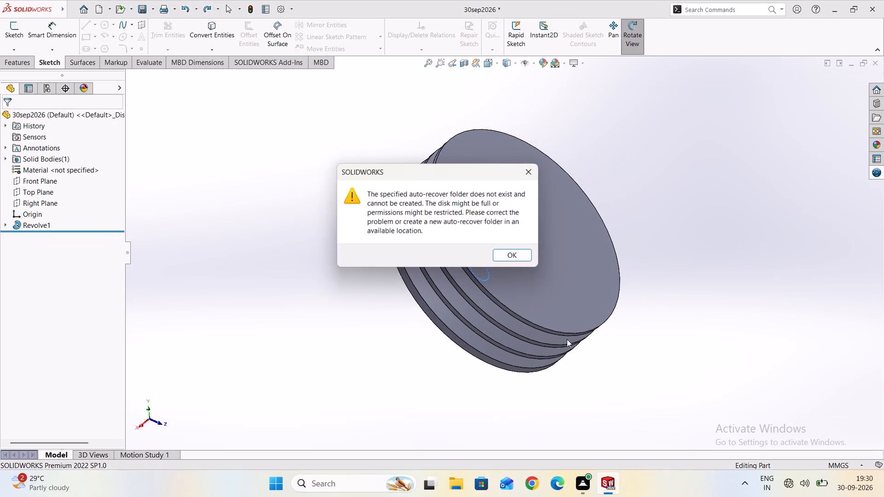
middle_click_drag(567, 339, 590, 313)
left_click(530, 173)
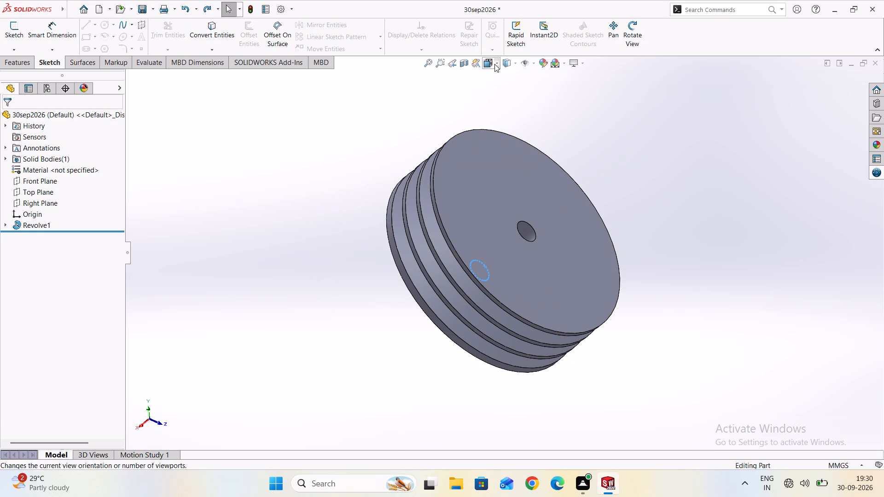
Switch the display style to Wireframe and examine the pulley's bore and groove edges from several angles.
left_click(496, 64)
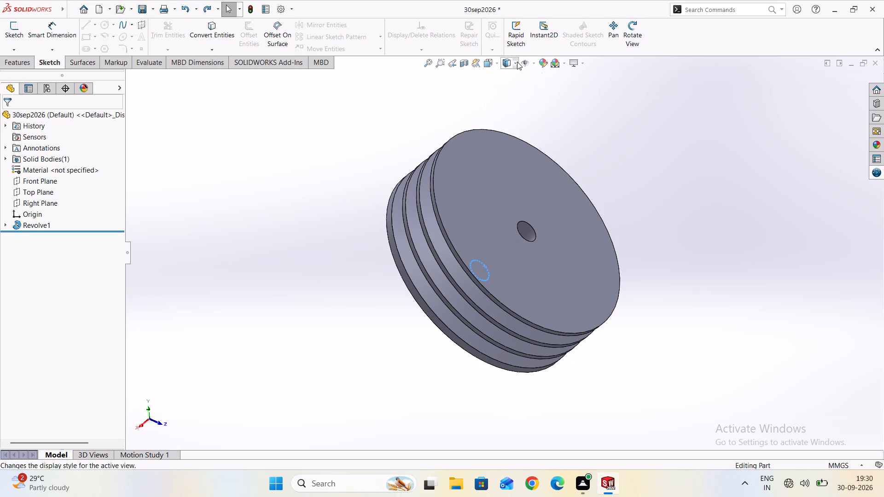
left_click(516, 63)
left_click(516, 65)
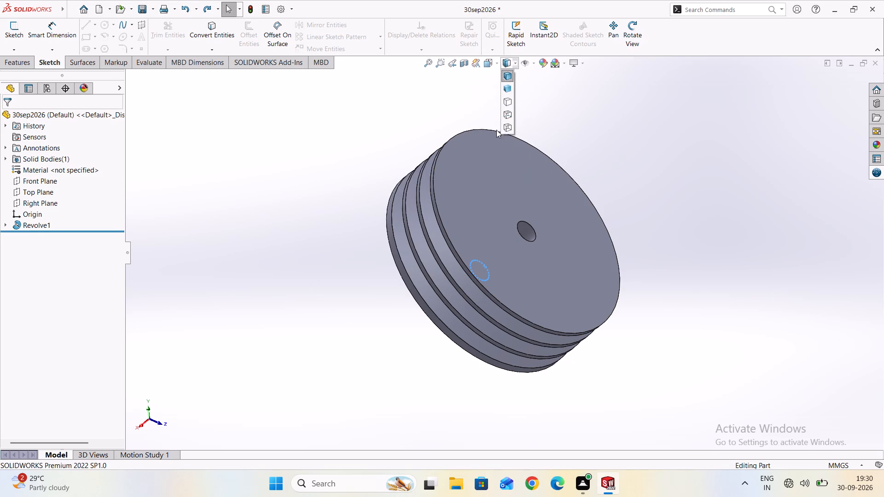
left_click(504, 127)
middle_click_drag(362, 339, 435, 316)
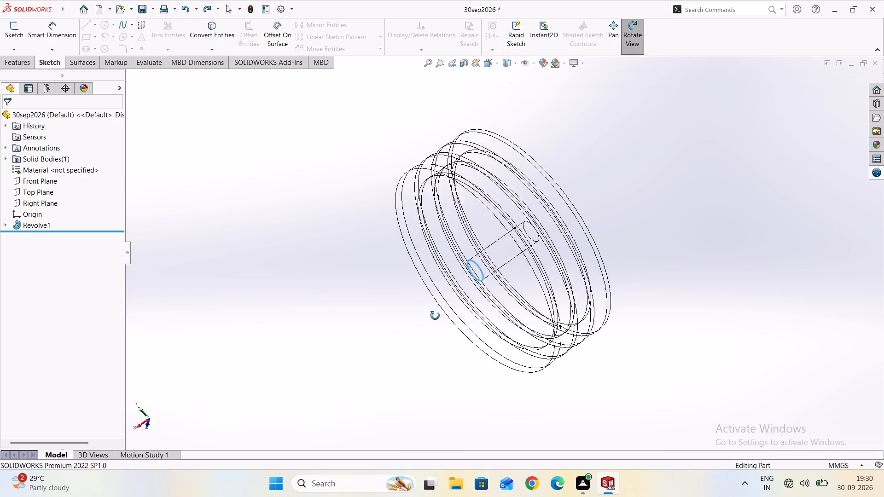
middle_click_drag(435, 316, 401, 238)
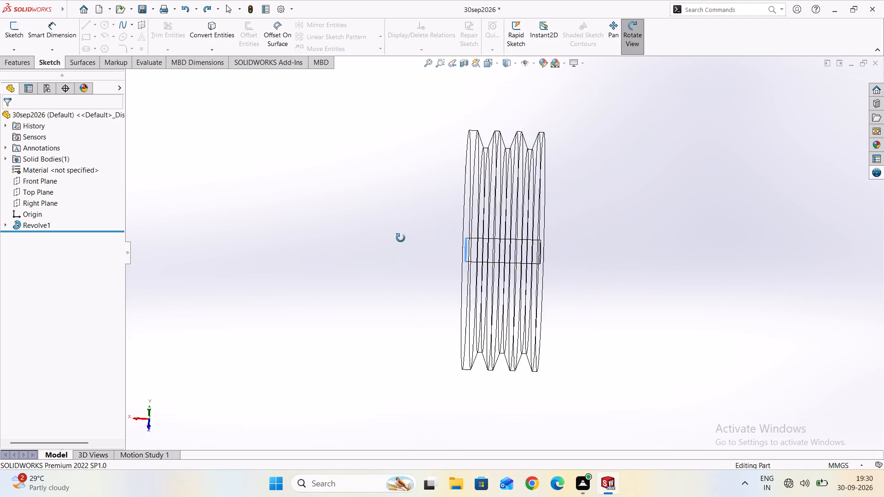
middle_click_drag(401, 238, 427, 285)
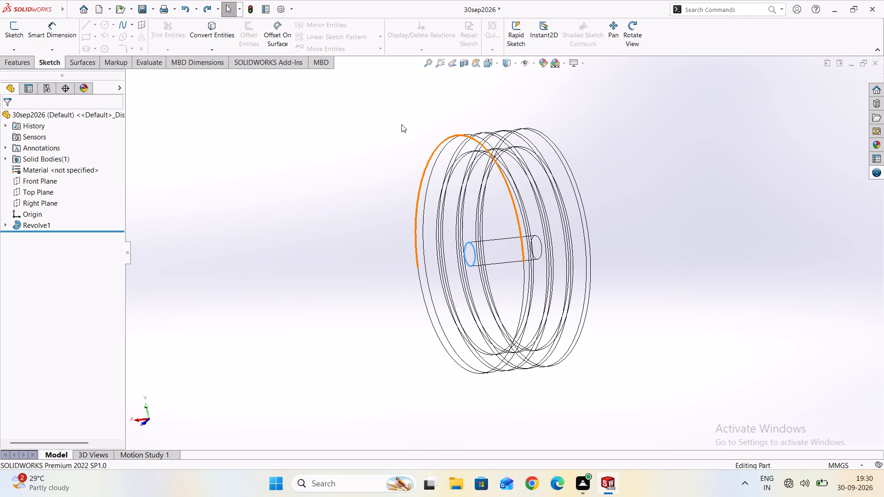
Start a new sketch on the Right Plane.
left_click(51, 203)
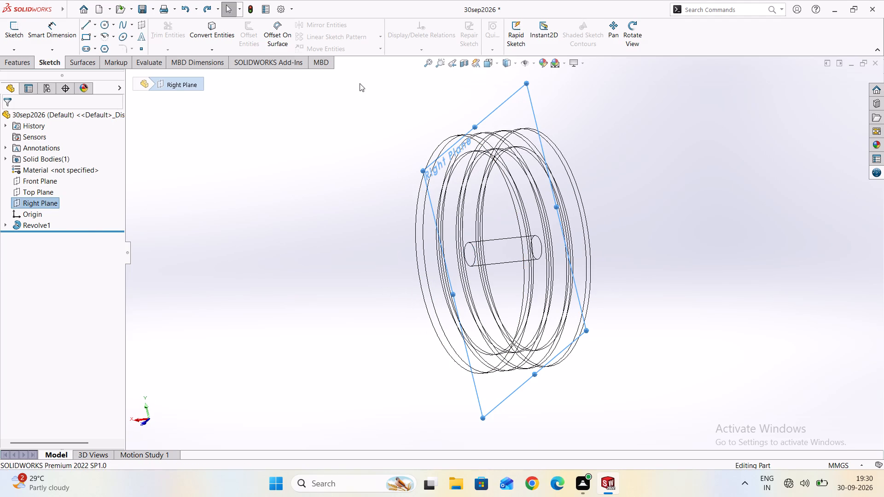
right_click(52, 198)
left_click(62, 184)
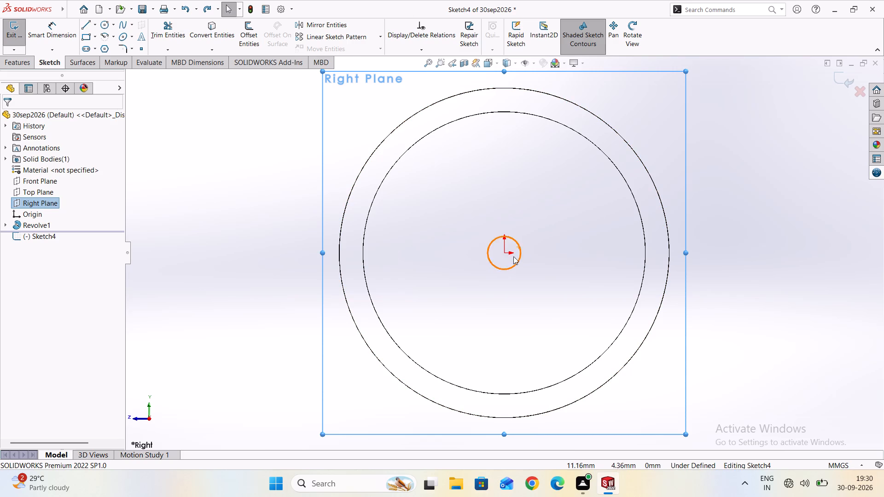
scroll(511, 257, "up", 2)
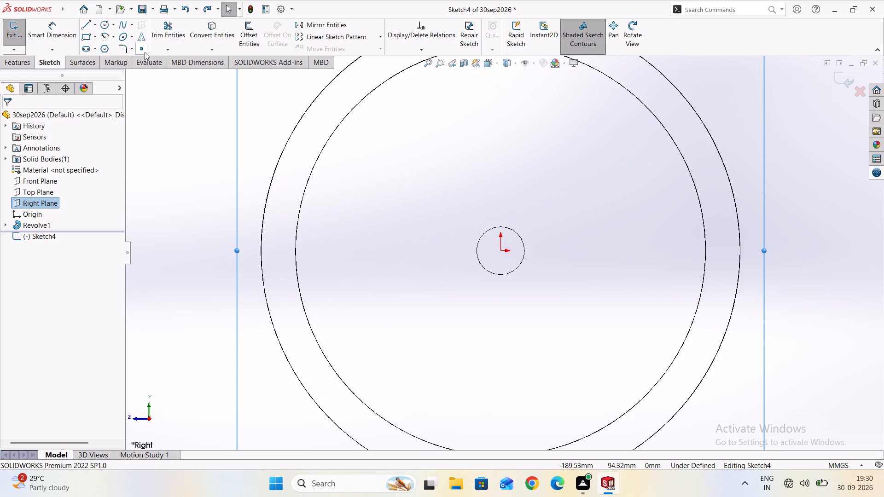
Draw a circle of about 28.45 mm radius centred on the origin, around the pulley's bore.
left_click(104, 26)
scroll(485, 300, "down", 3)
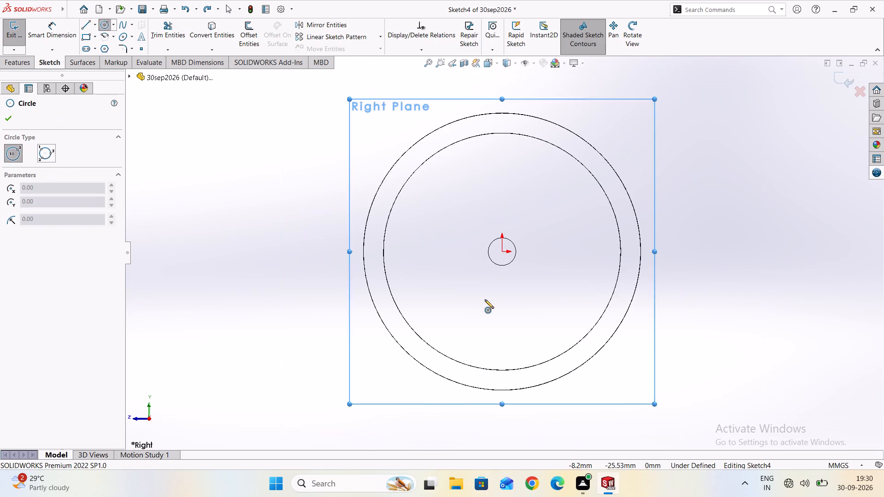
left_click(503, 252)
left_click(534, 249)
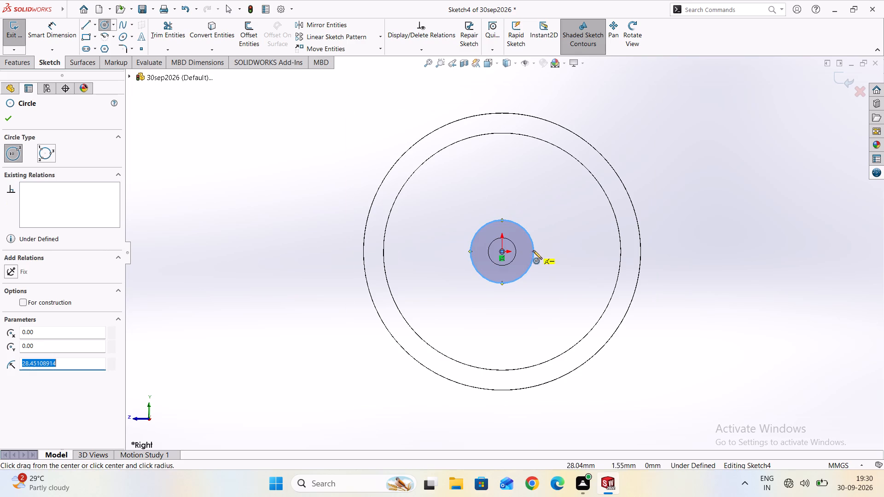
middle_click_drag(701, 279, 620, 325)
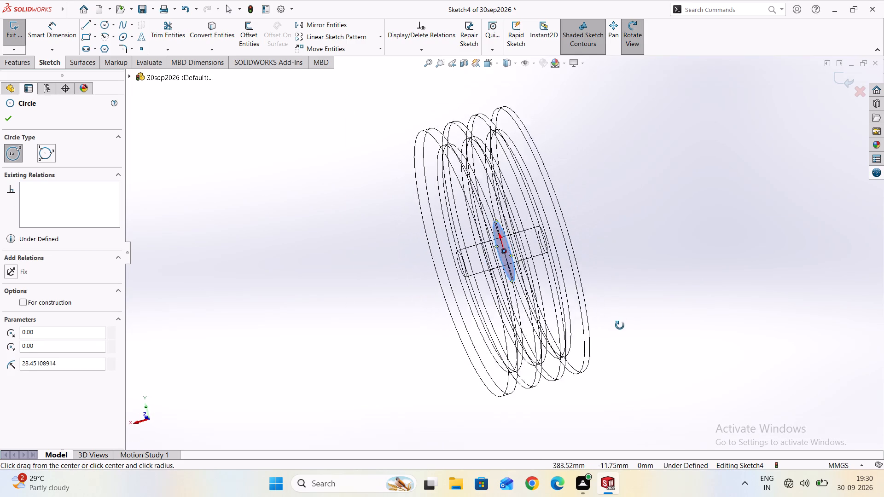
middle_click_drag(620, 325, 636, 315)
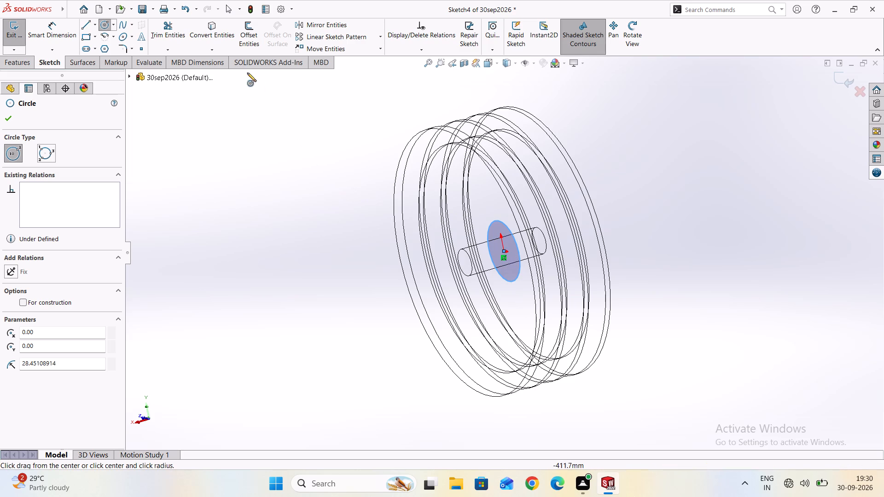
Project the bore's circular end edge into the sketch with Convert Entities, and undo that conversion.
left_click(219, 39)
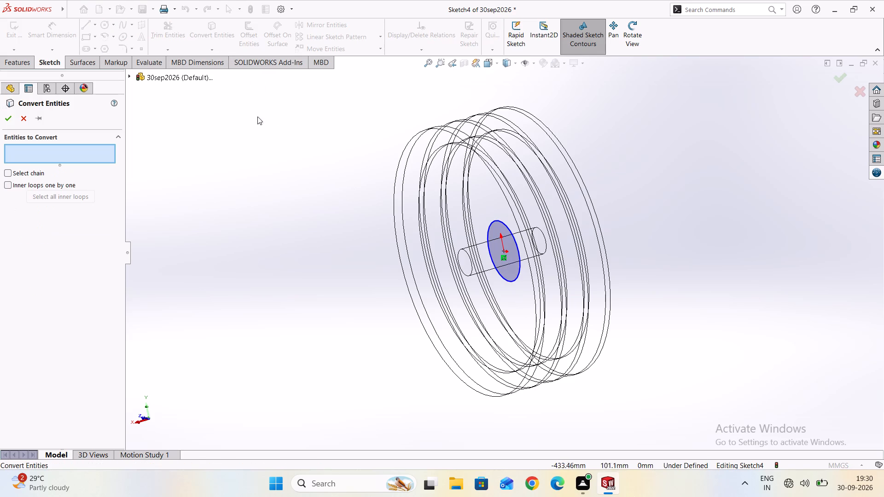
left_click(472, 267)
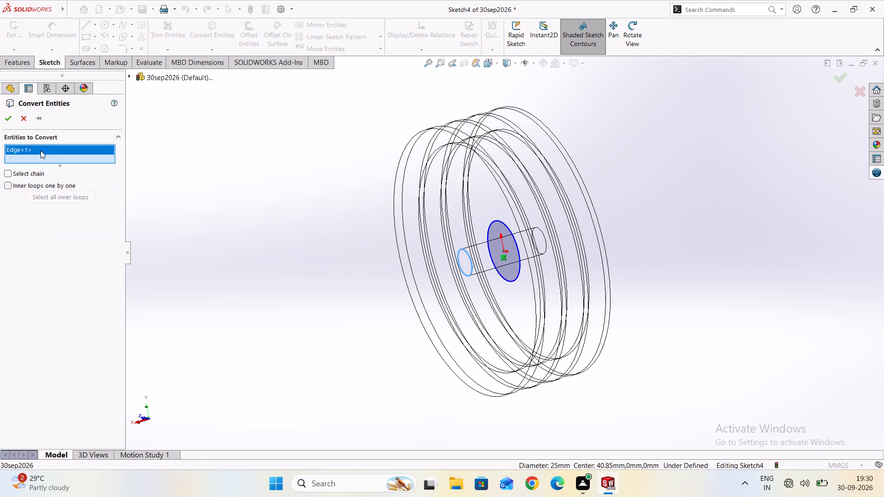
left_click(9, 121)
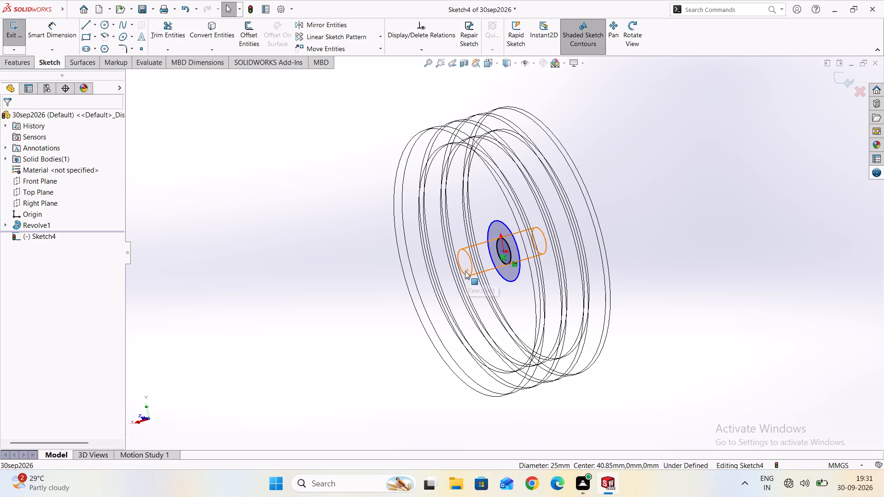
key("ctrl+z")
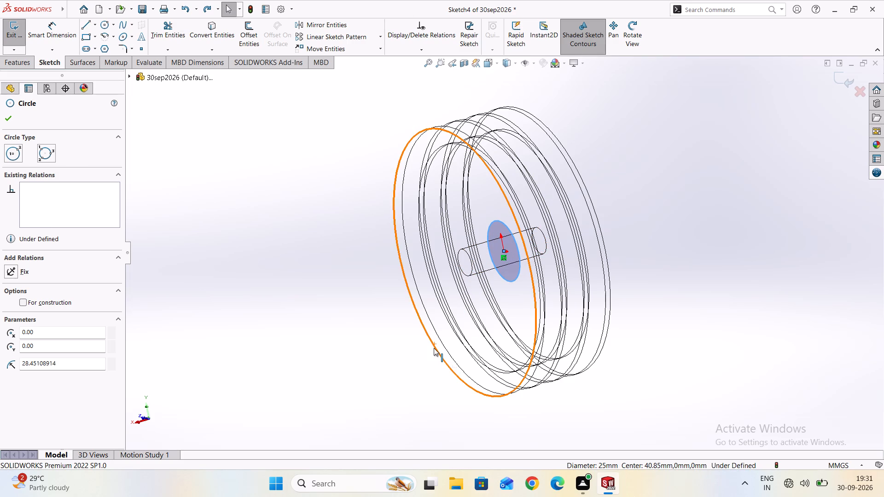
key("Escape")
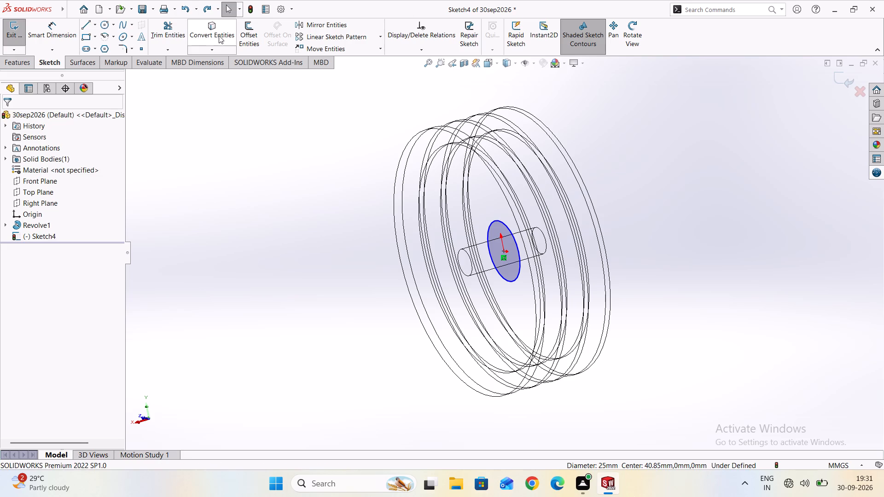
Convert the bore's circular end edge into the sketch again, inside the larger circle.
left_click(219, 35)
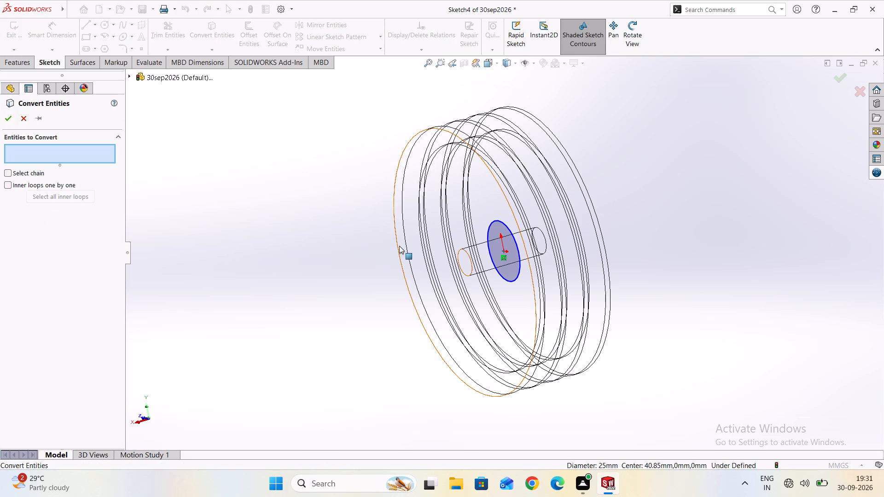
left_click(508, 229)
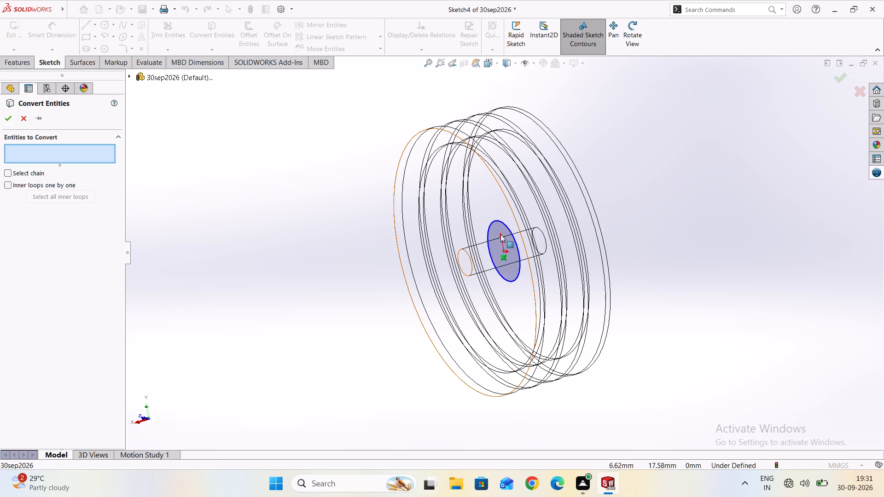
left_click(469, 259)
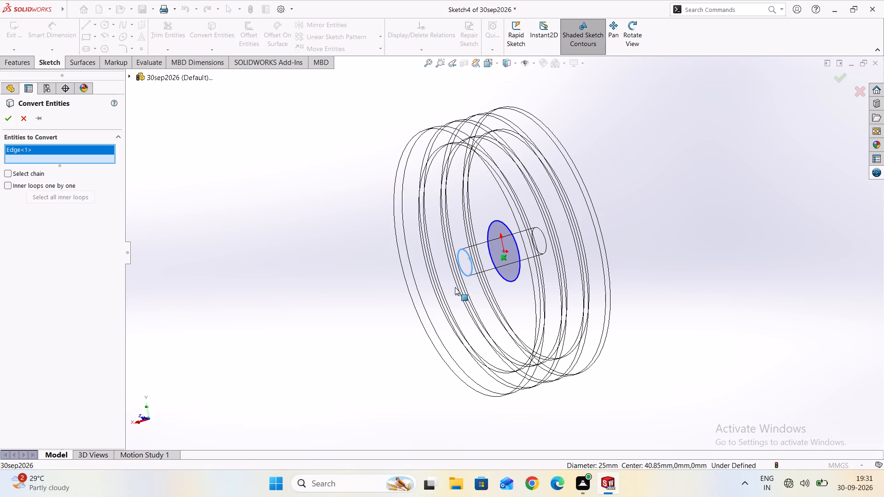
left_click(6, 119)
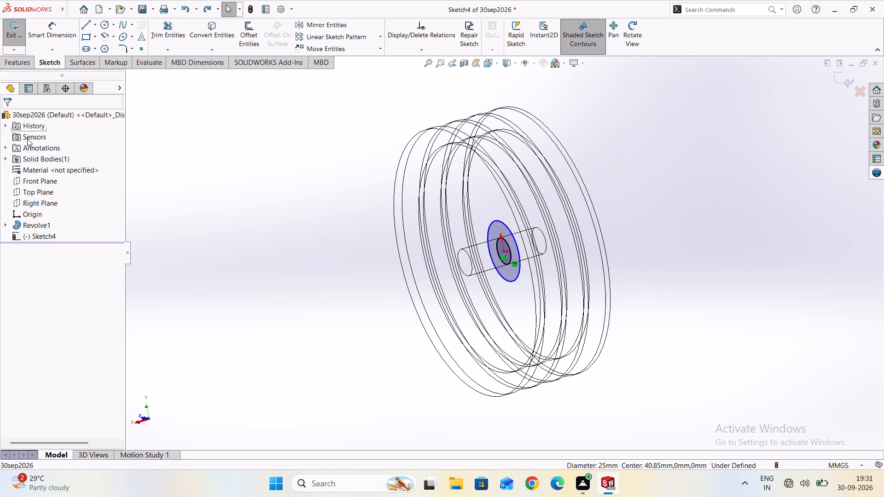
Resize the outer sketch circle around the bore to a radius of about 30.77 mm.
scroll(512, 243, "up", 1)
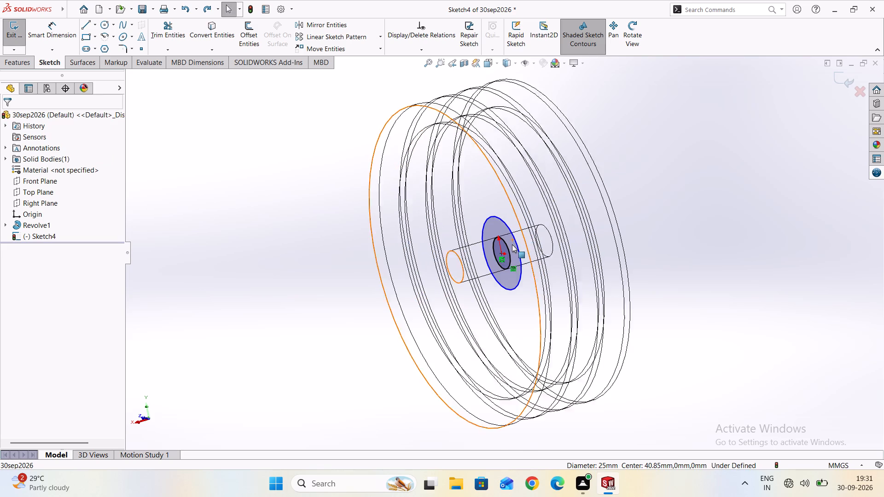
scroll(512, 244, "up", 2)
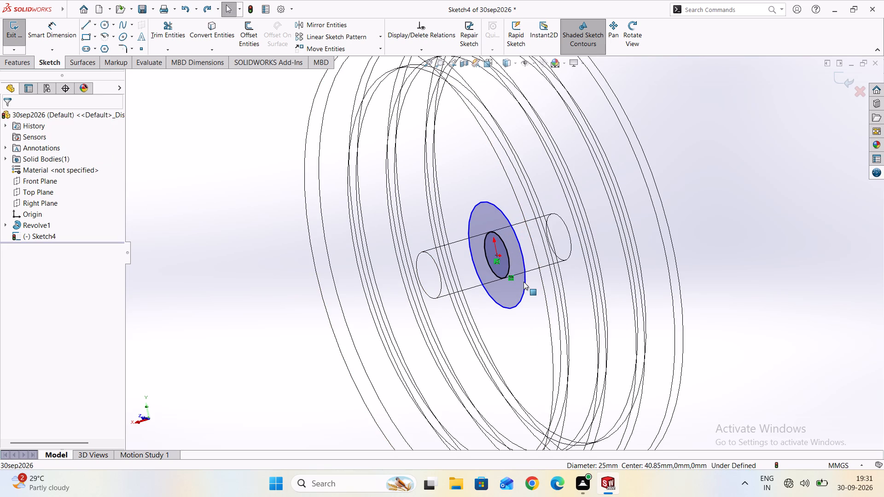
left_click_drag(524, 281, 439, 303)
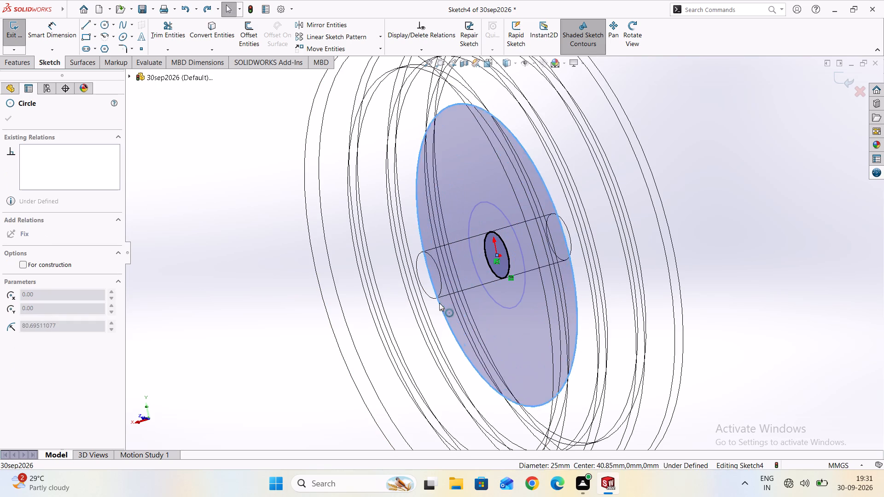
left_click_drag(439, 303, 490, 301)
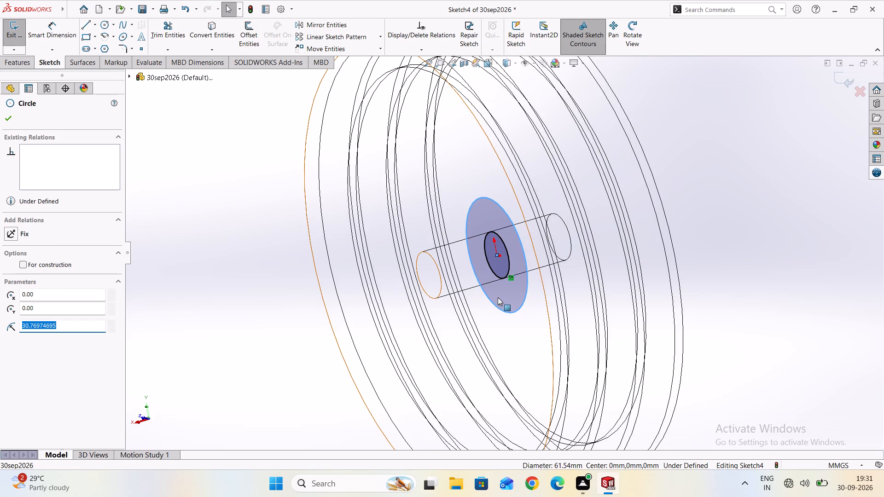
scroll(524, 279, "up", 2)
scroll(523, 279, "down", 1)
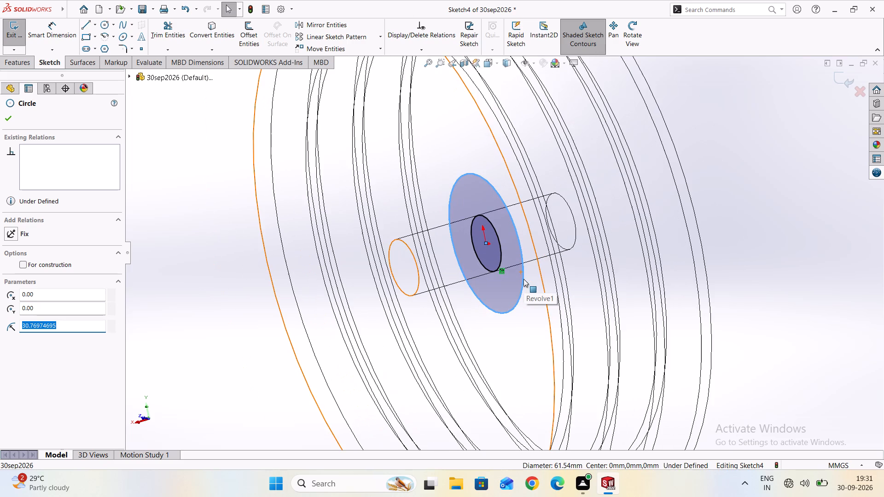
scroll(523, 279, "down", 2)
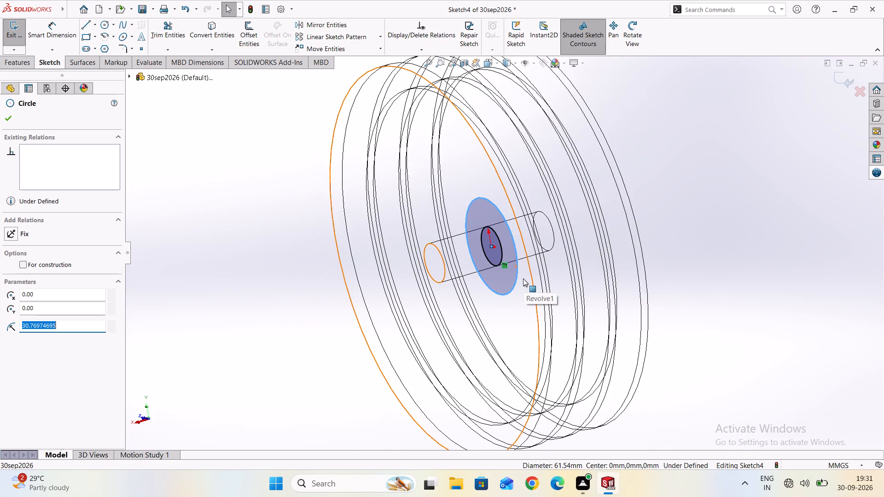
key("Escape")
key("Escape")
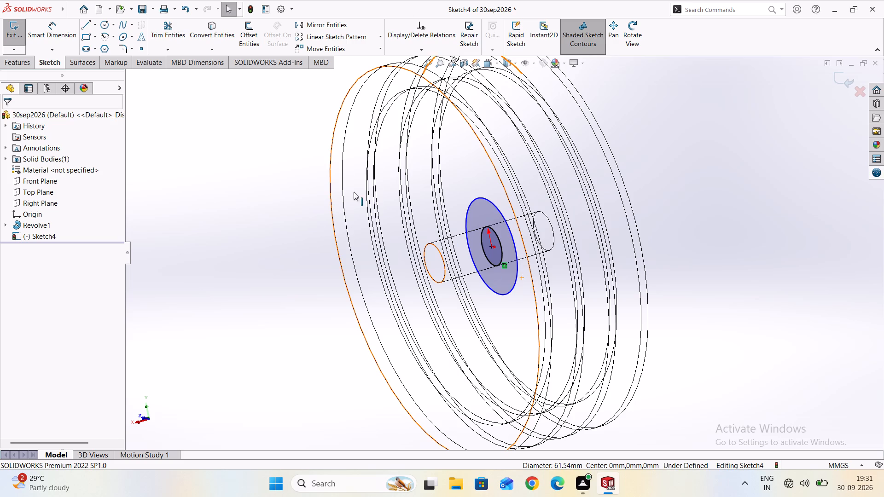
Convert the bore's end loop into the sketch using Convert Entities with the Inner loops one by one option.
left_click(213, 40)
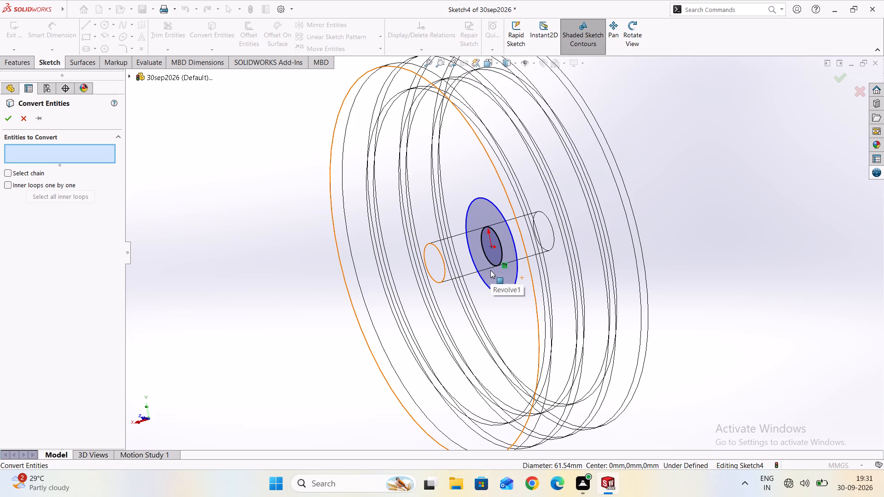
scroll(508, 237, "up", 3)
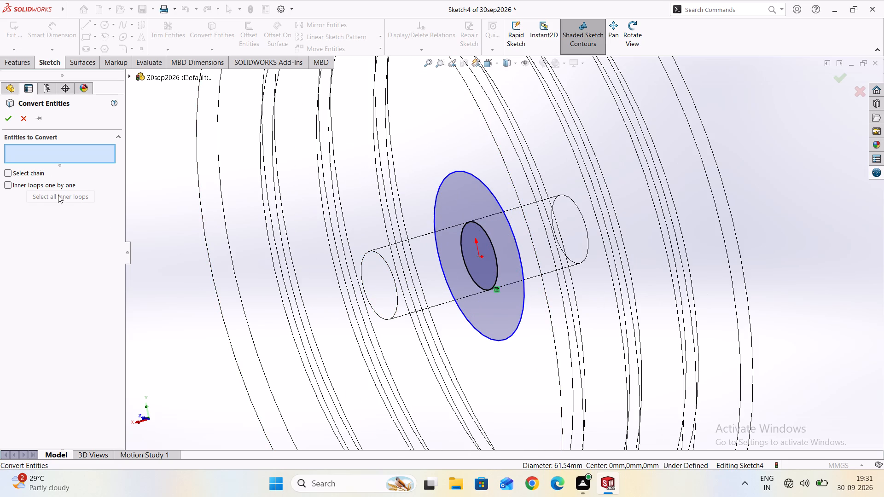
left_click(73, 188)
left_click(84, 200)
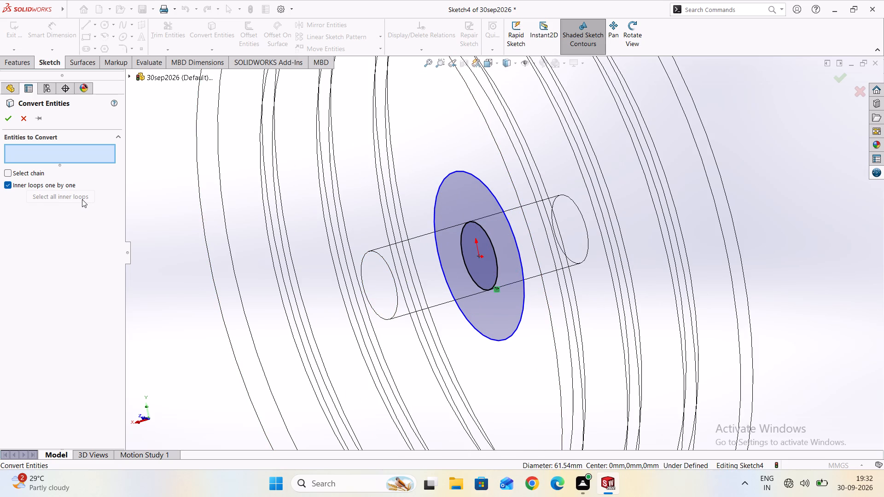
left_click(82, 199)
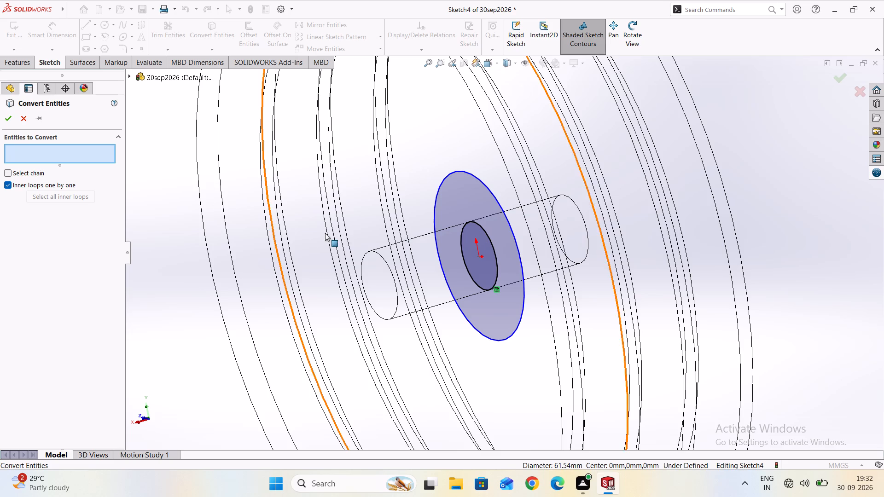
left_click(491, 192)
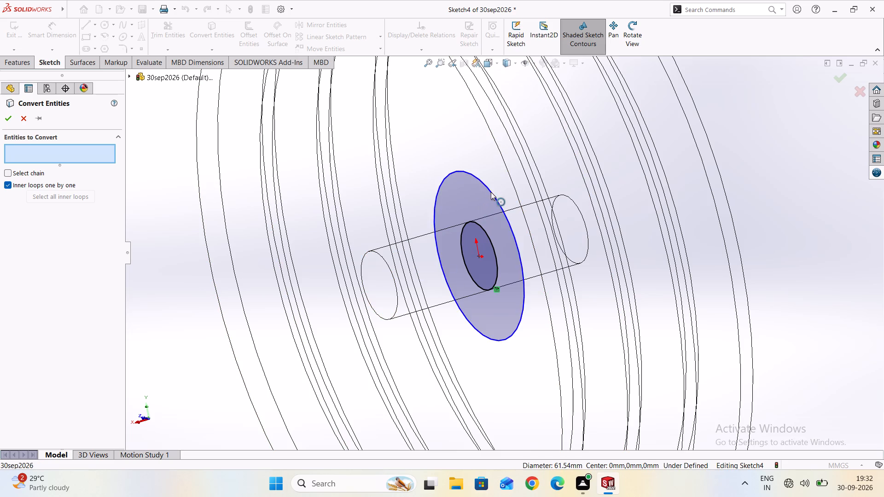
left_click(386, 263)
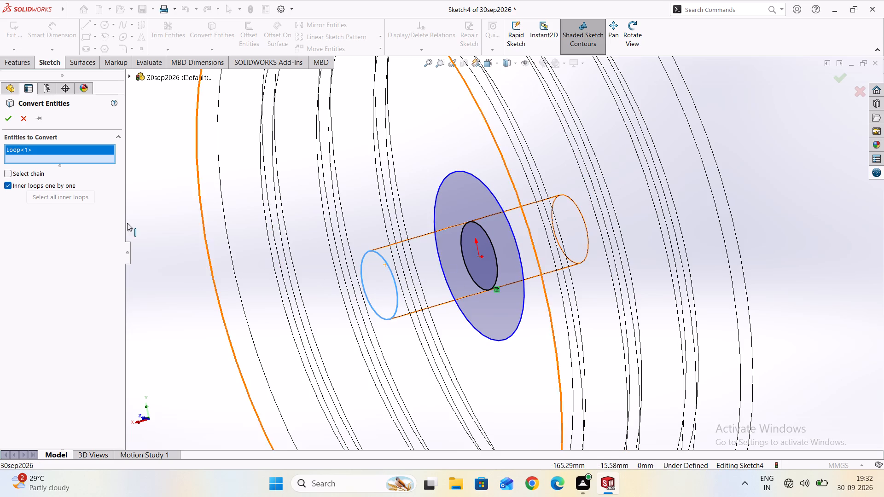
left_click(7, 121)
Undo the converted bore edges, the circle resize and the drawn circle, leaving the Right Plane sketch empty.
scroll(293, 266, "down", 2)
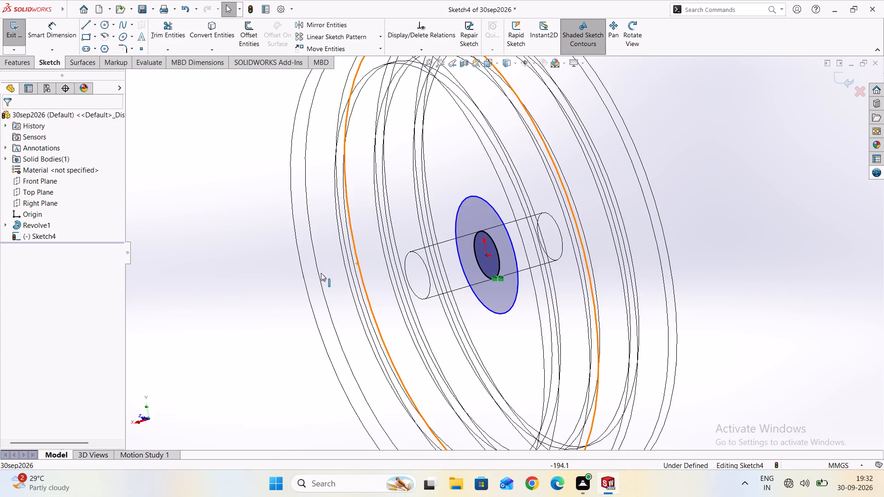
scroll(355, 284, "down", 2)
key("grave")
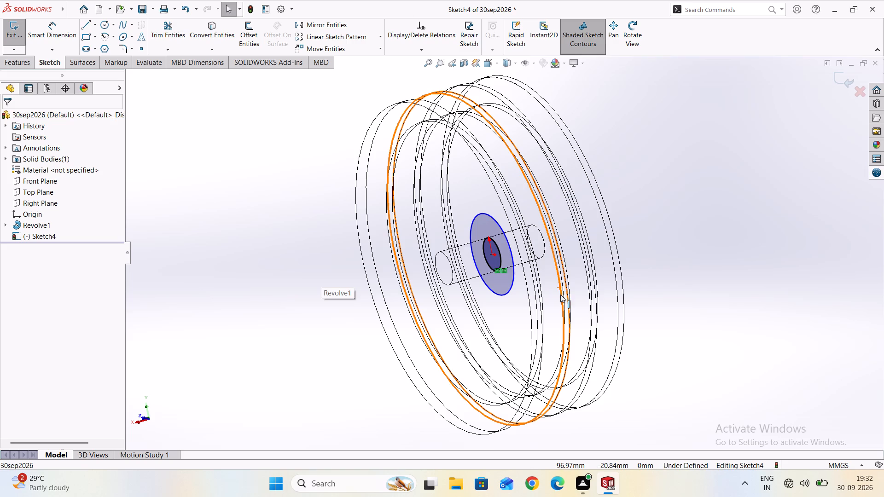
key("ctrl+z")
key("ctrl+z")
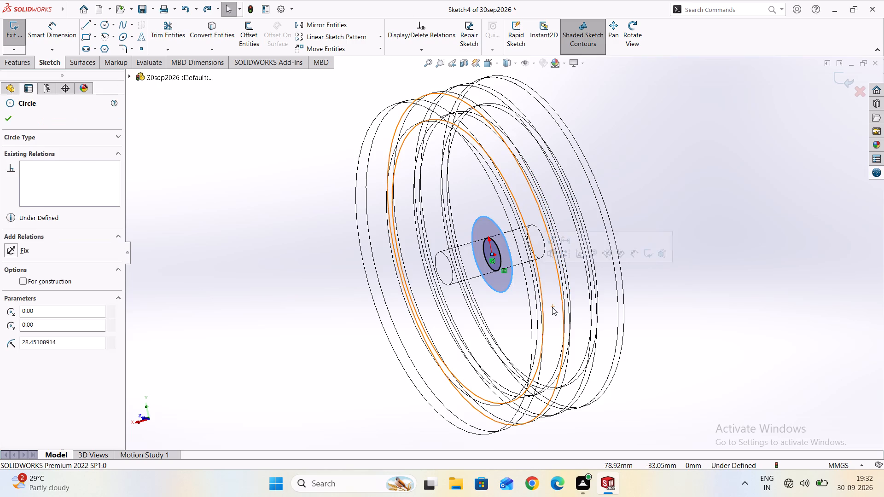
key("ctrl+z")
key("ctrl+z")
Switch the pulley's display style from wireframe to Shaded With Edges.
scroll(511, 300, "down", 2)
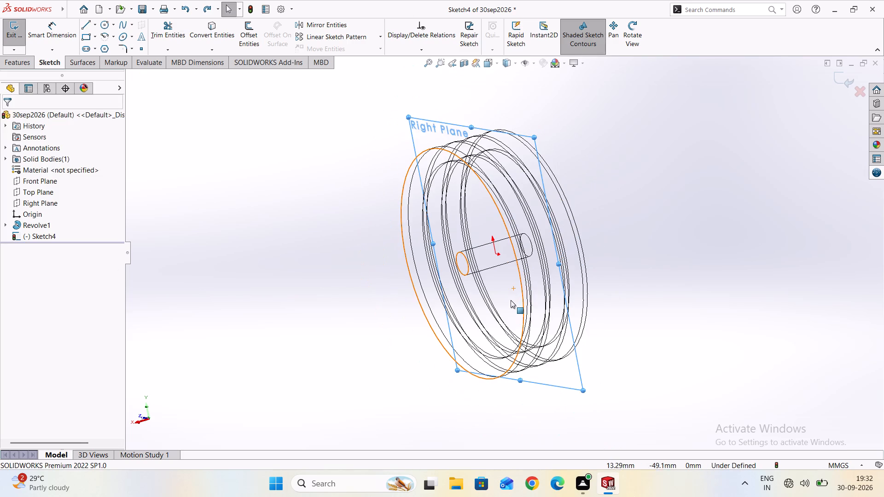
scroll(444, 244, "up", 2)
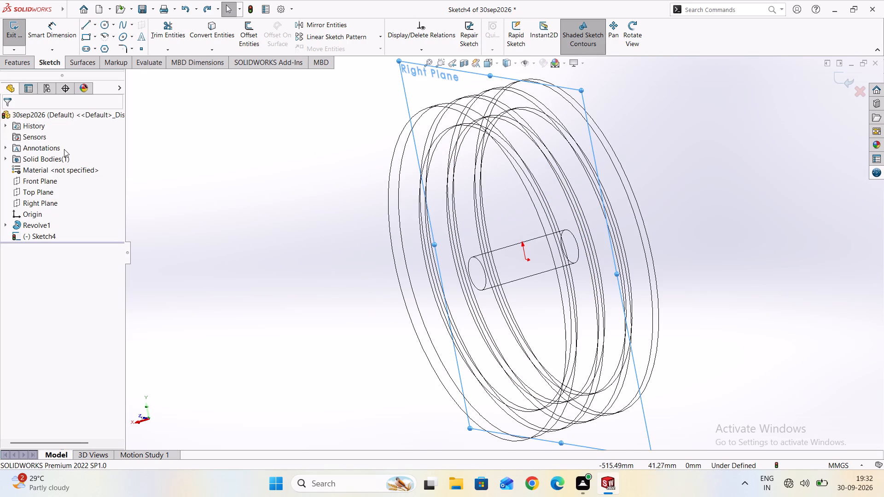
left_click(512, 67)
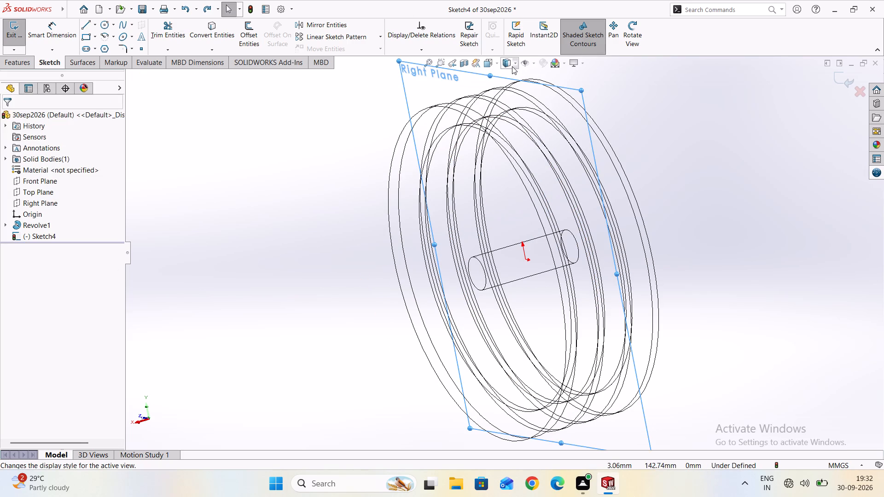
left_click(509, 77)
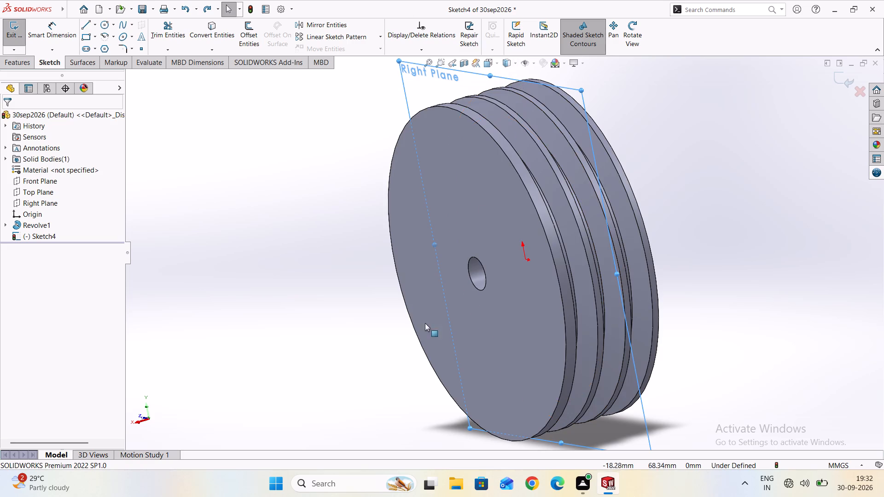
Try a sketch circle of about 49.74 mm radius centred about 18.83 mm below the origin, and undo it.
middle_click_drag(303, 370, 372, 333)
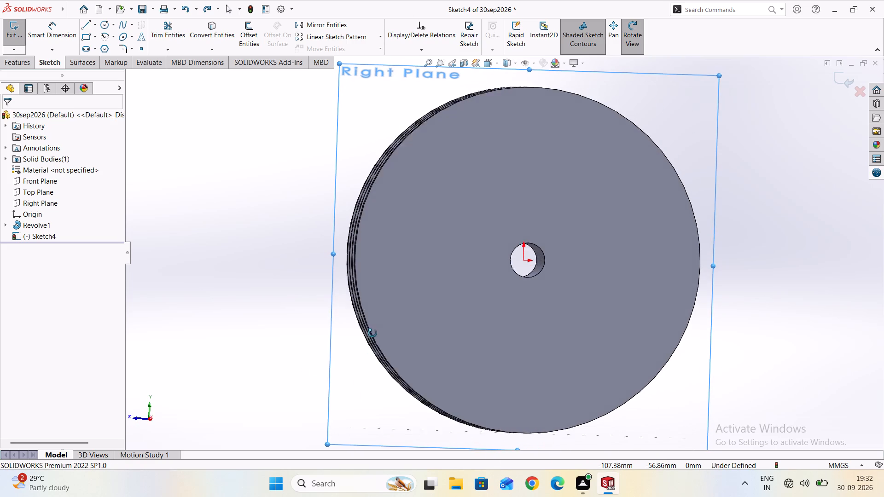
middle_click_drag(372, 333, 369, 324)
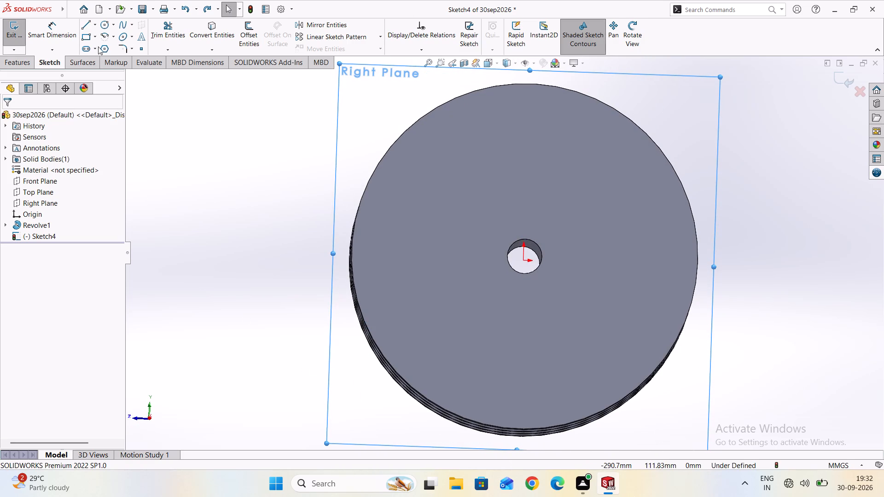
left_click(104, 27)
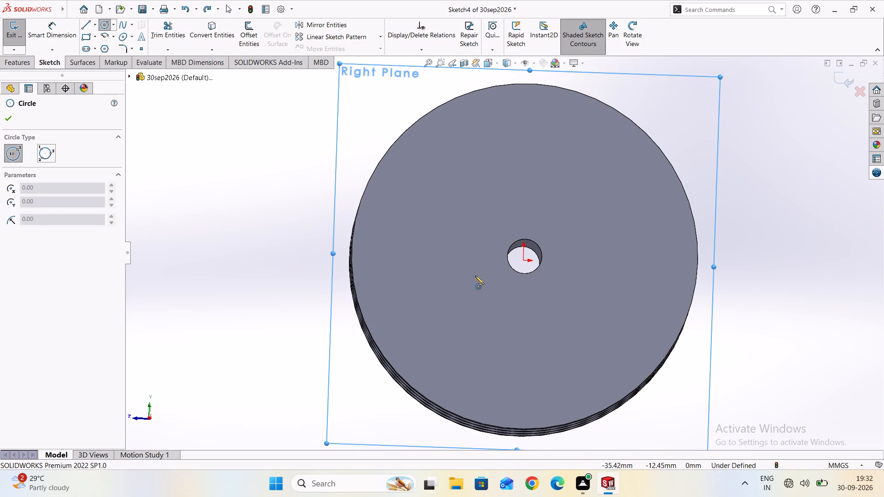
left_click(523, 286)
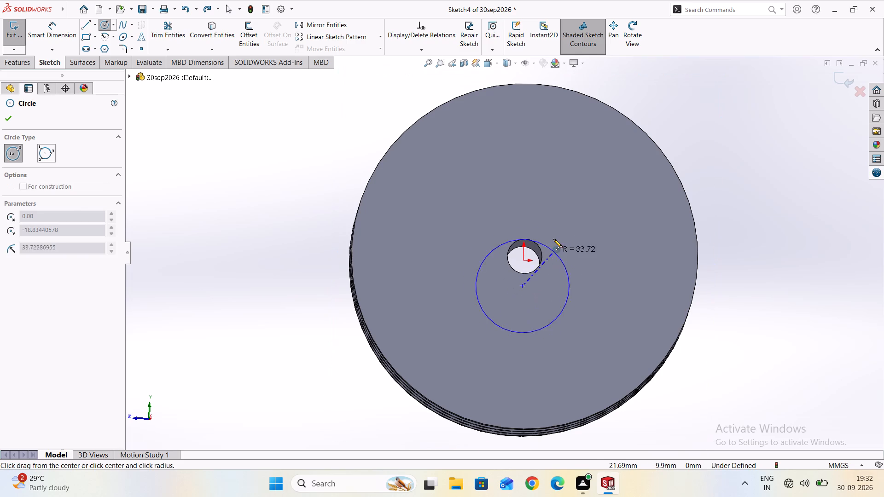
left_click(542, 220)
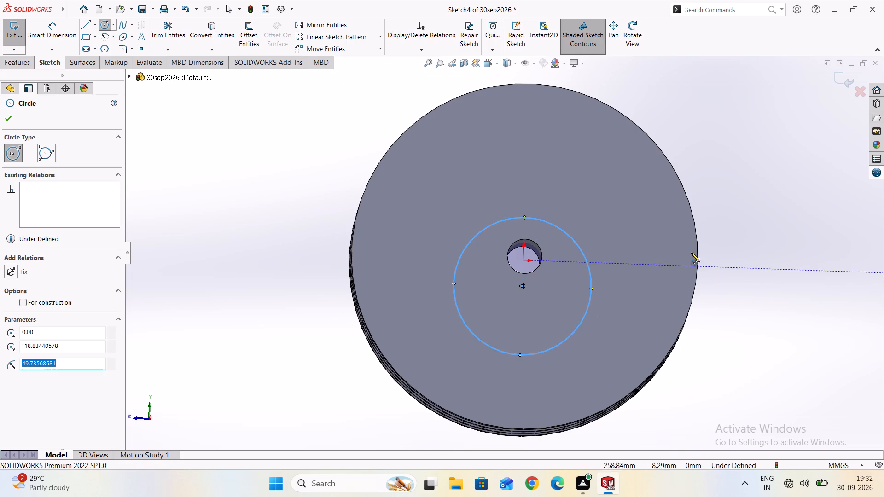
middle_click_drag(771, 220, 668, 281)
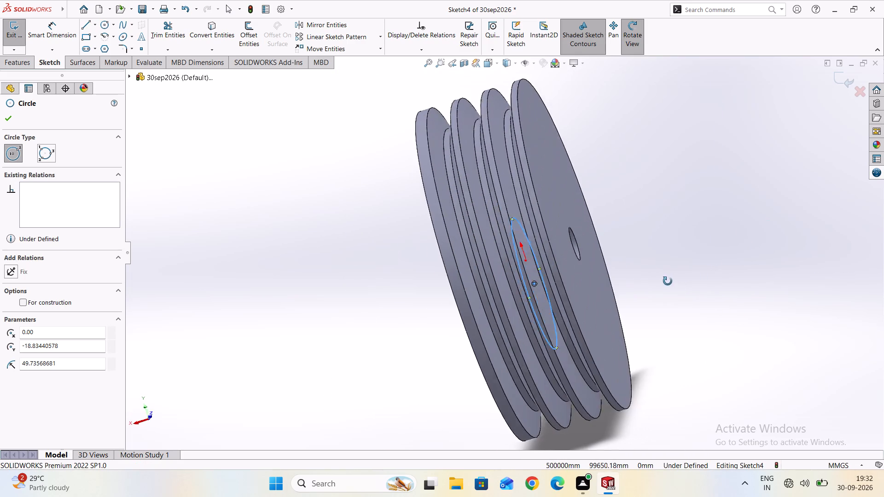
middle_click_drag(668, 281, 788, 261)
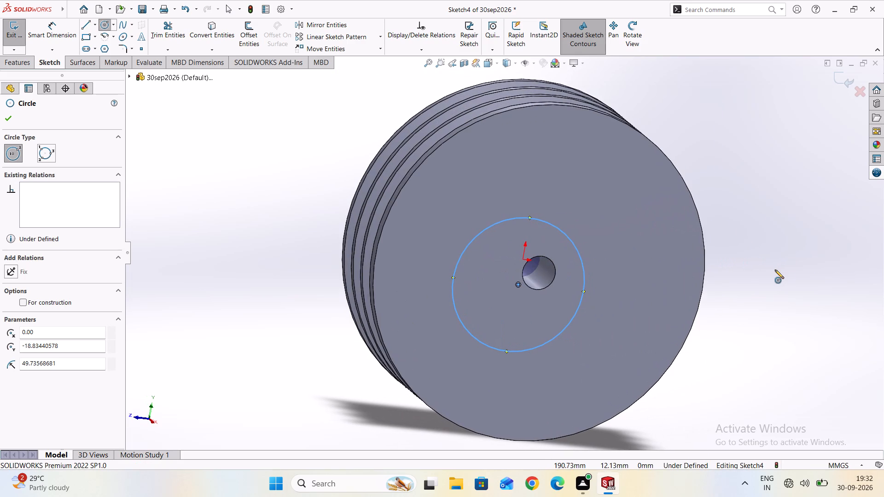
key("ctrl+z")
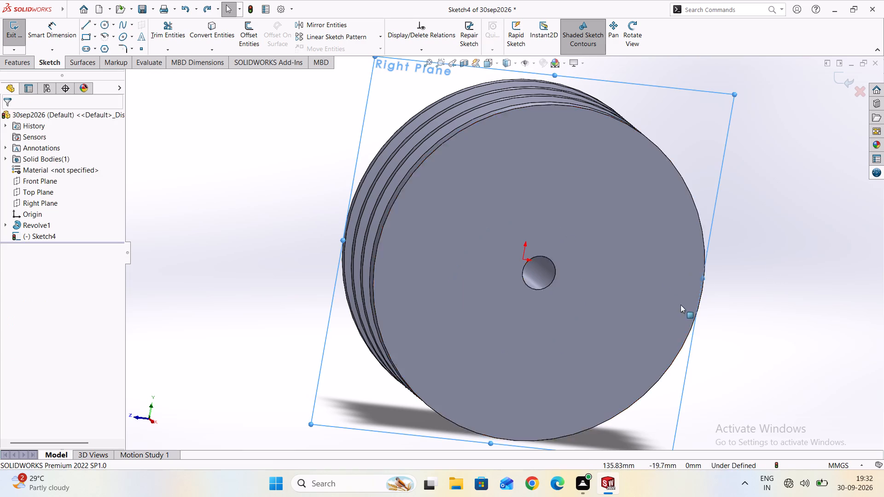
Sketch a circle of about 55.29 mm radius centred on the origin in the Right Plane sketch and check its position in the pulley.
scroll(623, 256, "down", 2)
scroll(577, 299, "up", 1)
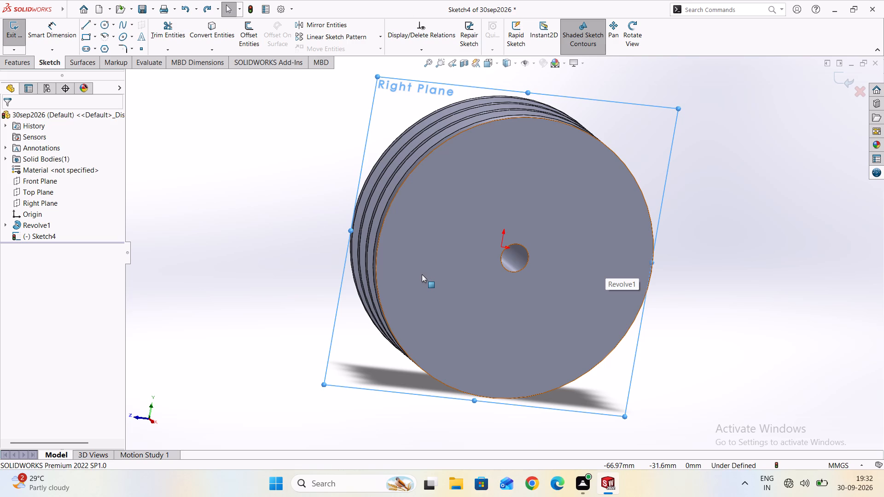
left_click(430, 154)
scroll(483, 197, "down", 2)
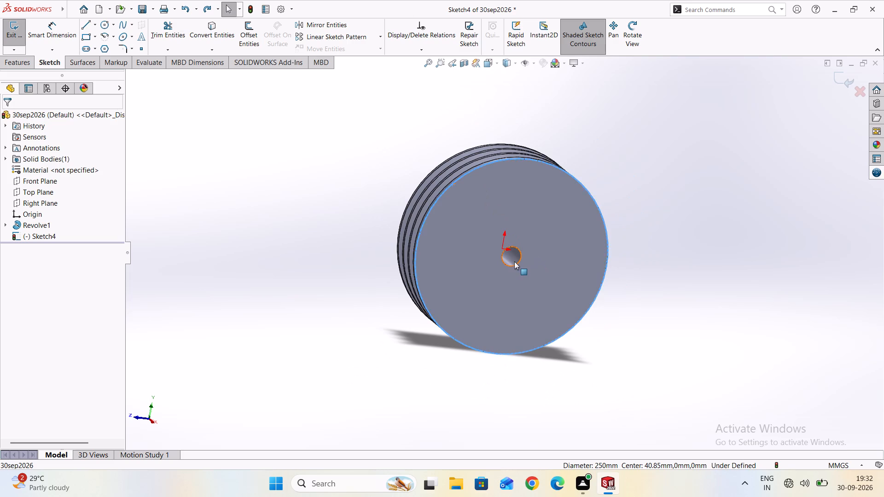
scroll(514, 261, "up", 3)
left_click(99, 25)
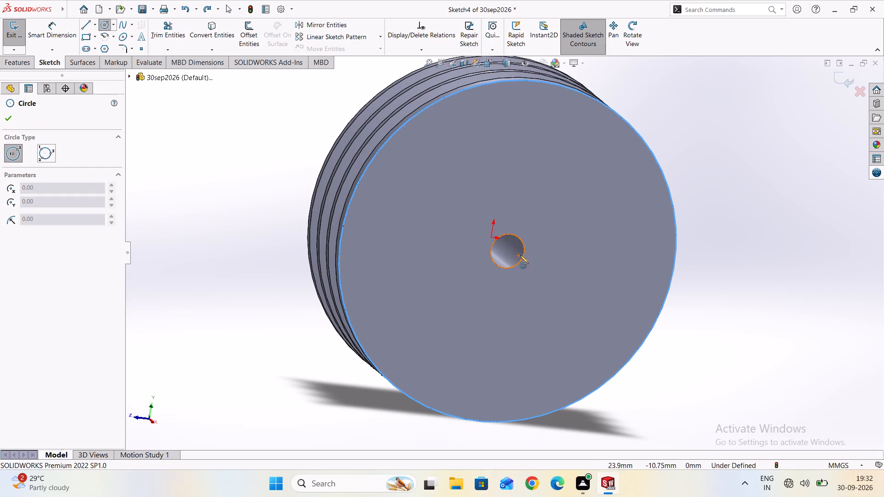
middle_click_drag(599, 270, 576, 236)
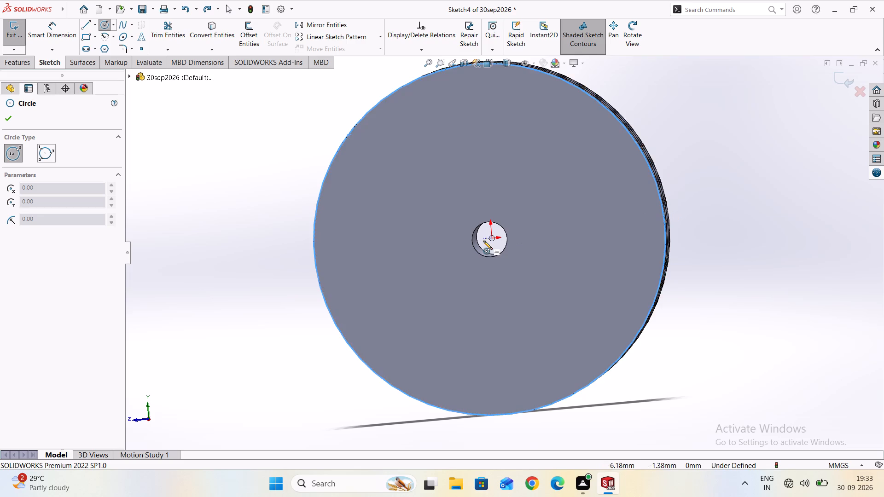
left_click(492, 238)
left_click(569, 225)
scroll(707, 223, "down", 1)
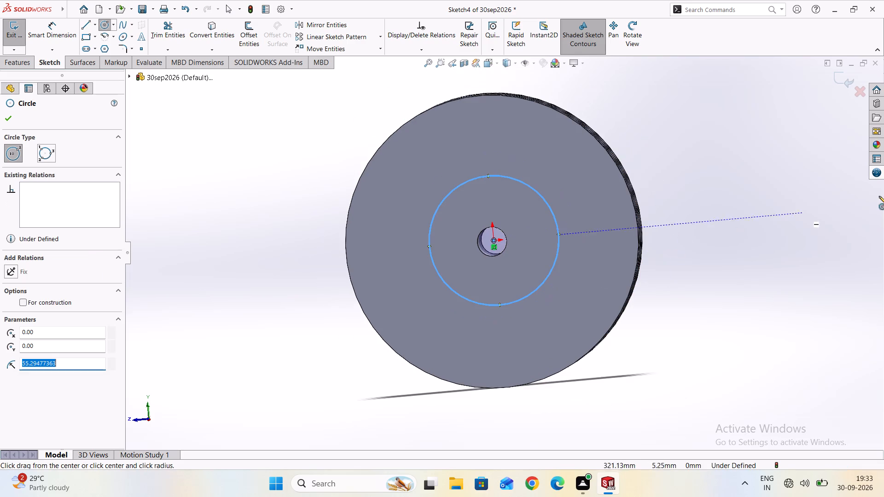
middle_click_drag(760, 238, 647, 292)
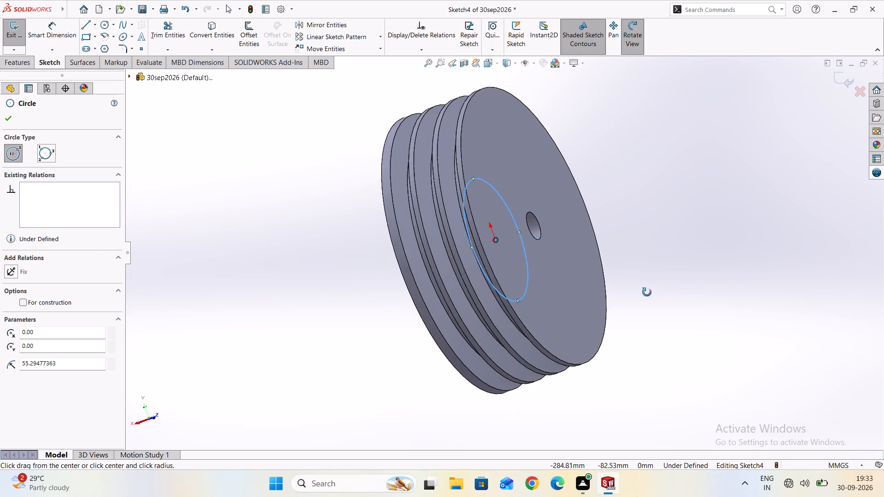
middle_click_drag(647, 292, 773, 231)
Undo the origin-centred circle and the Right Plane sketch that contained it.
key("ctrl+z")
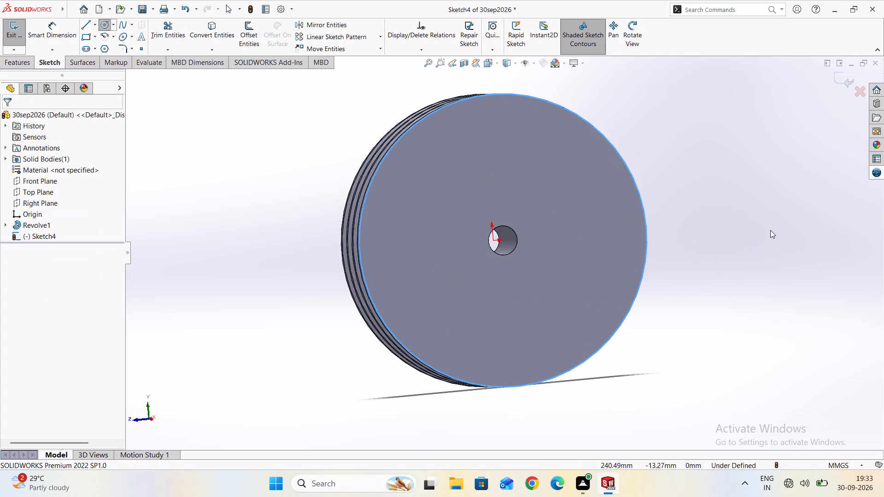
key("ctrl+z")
Start a new sketch on the Right Plane.
scroll(612, 268, "down", 3)
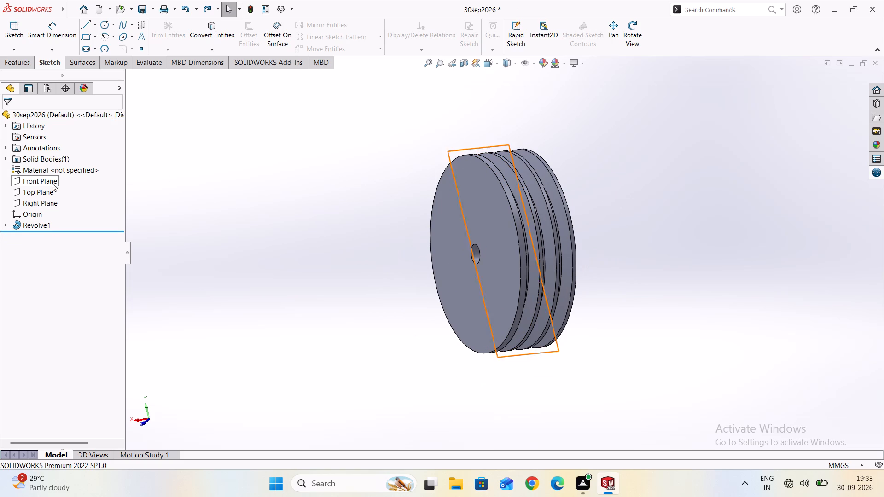
right_click(45, 204)
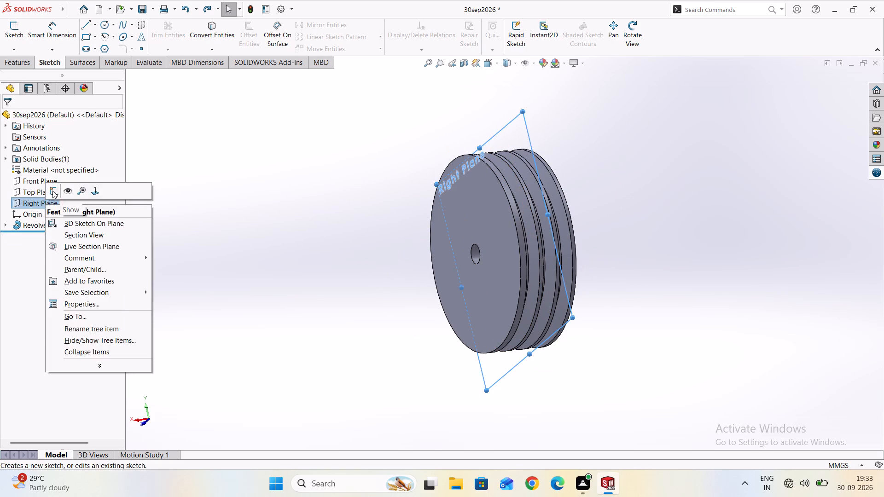
left_click(52, 190)
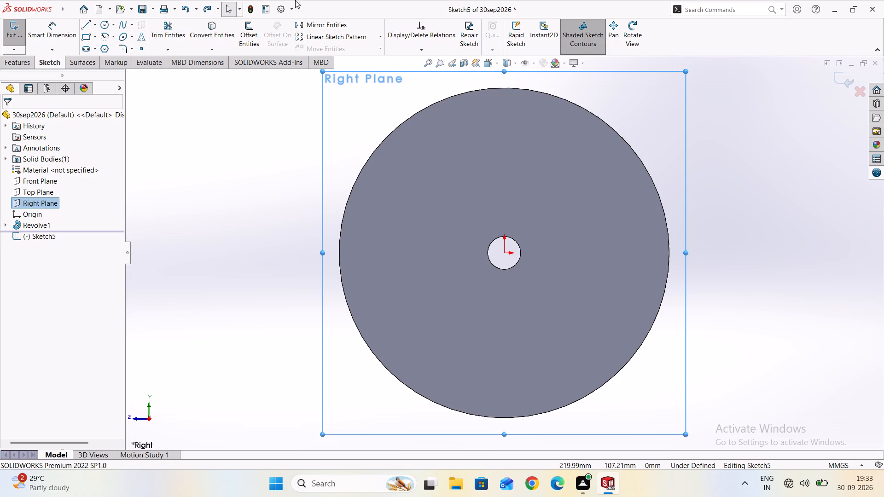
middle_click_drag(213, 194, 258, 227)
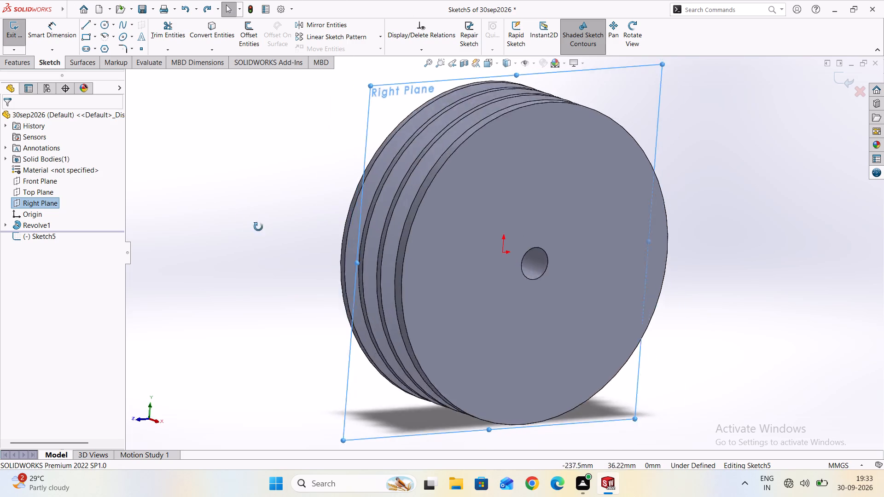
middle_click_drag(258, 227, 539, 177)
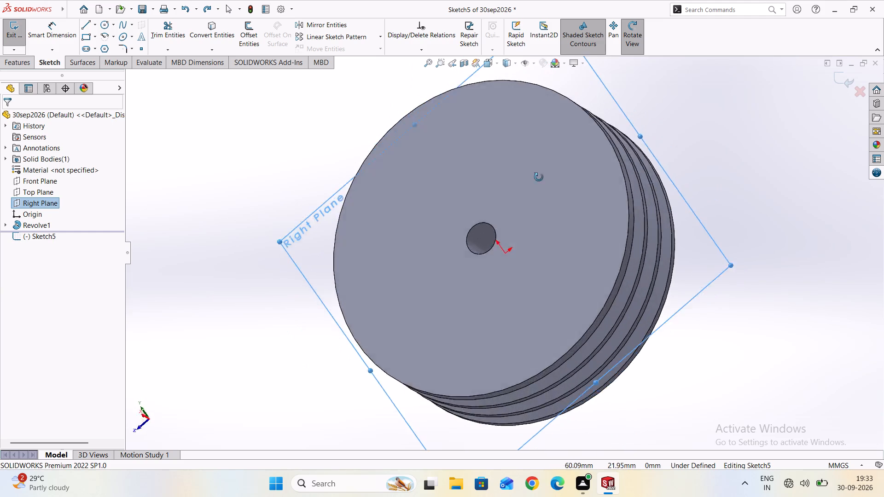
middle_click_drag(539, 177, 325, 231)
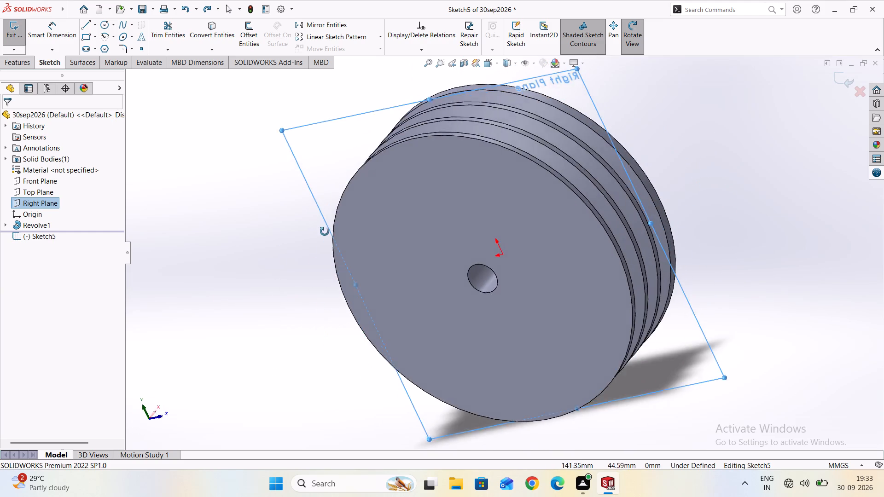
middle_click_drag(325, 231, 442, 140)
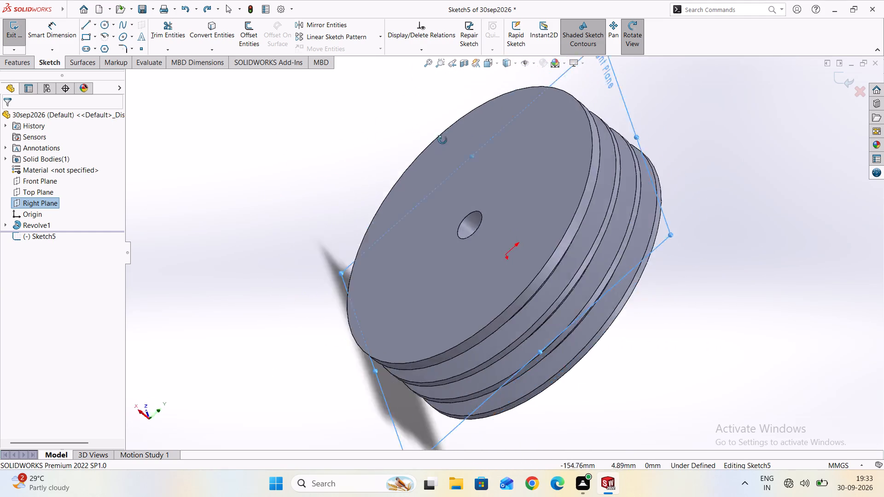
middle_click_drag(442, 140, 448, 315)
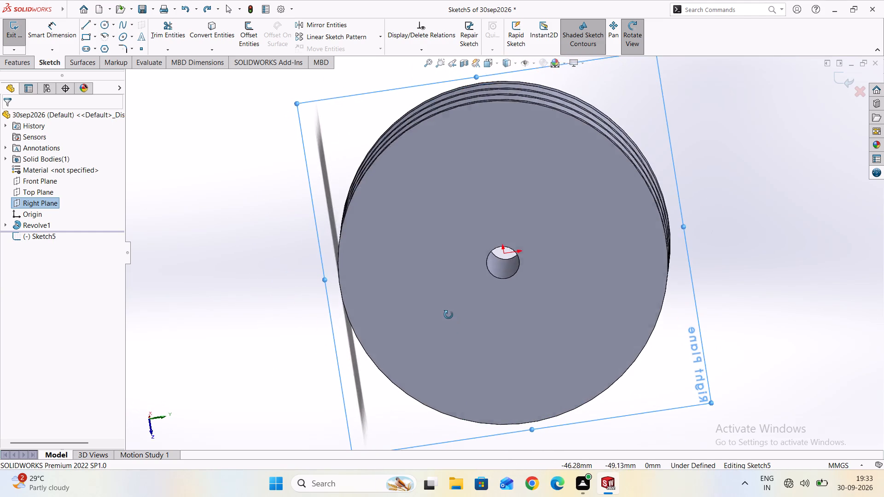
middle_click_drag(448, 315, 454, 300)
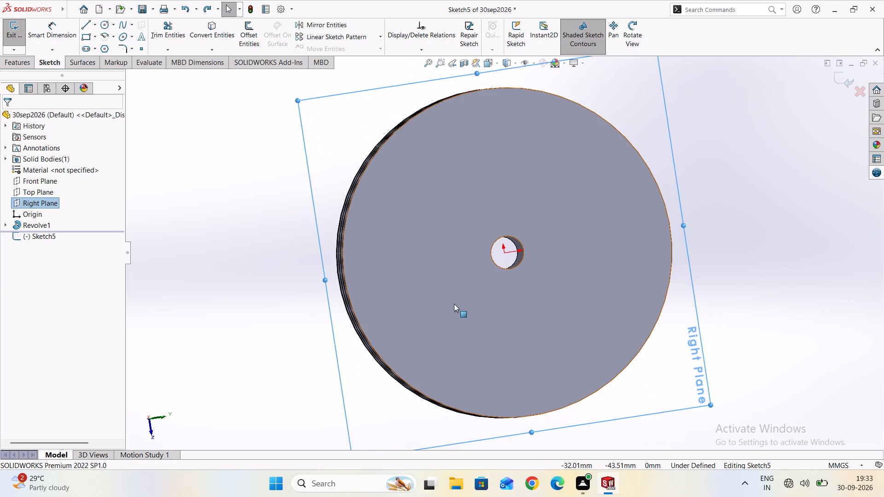
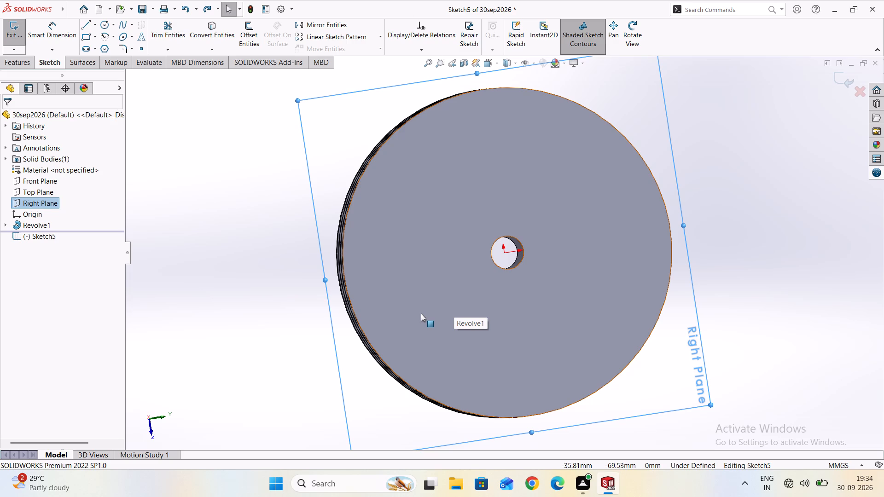
Examine the pulley's end faces, grooves and bore from several angles in relation to the Right Plane sketch.
middle_click_drag(215, 345, 273, 352)
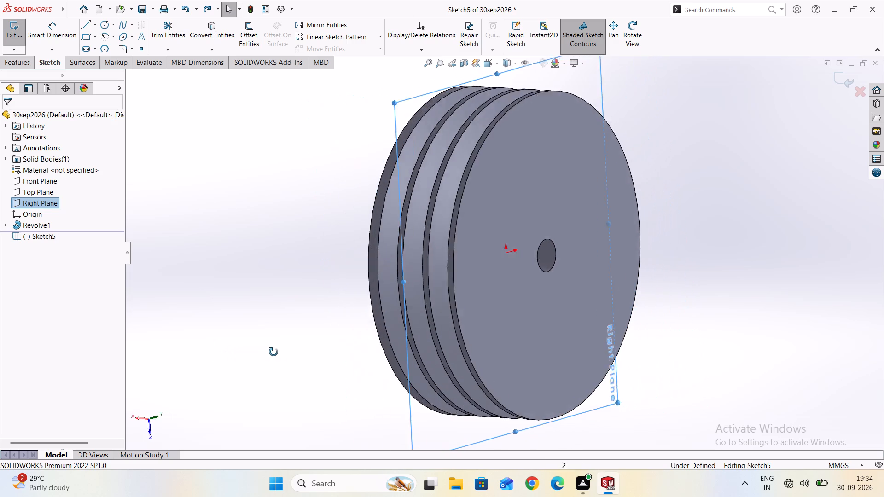
middle_click_drag(273, 352, 344, 385)
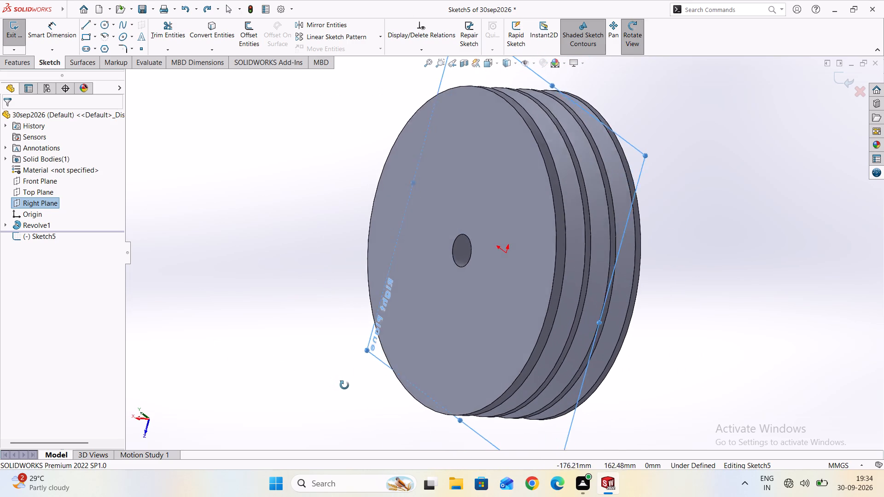
middle_click_drag(344, 385, 407, 397)
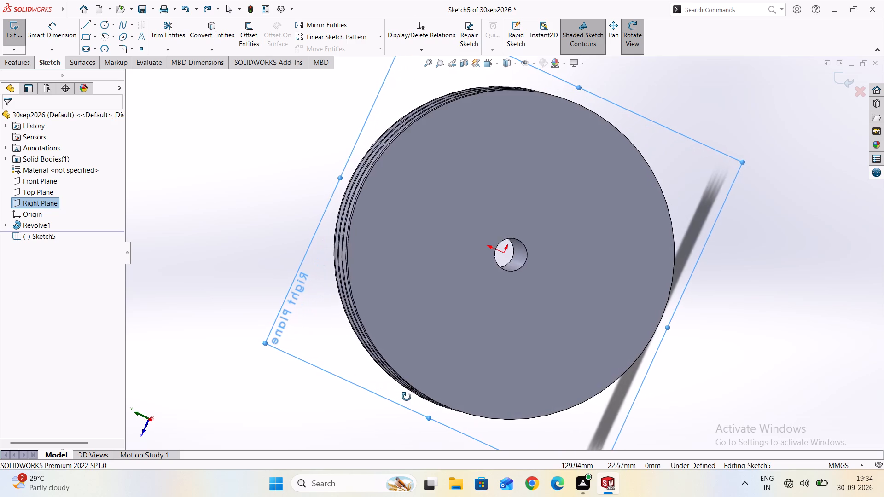
middle_click_drag(407, 397, 415, 397)
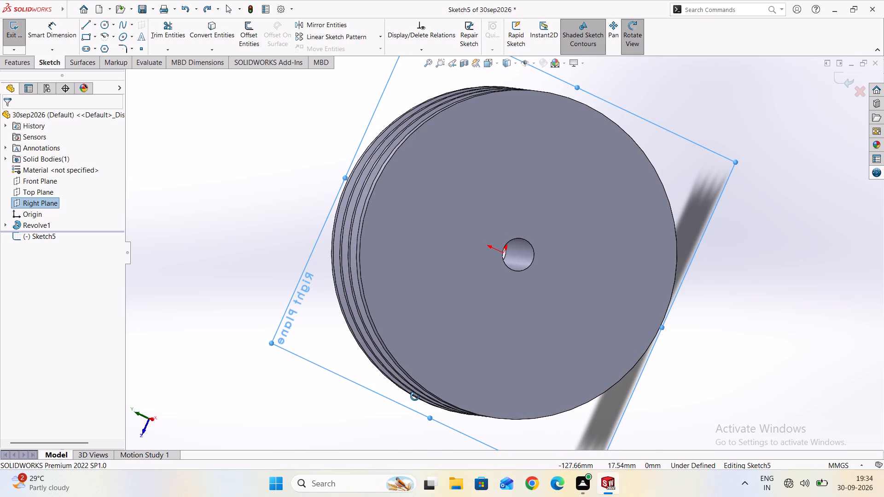
middle_click_drag(415, 397, 419, 422)
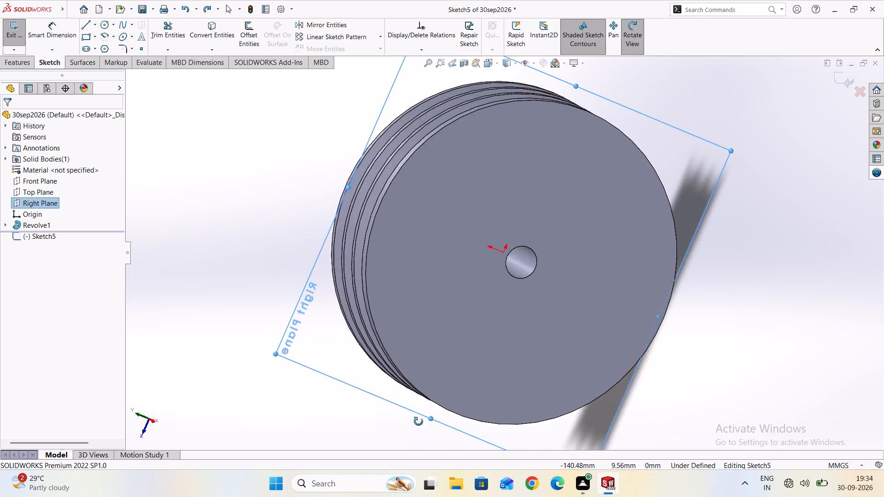
middle_click_drag(419, 422, 267, 443)
scroll(384, 477, "down", 1)
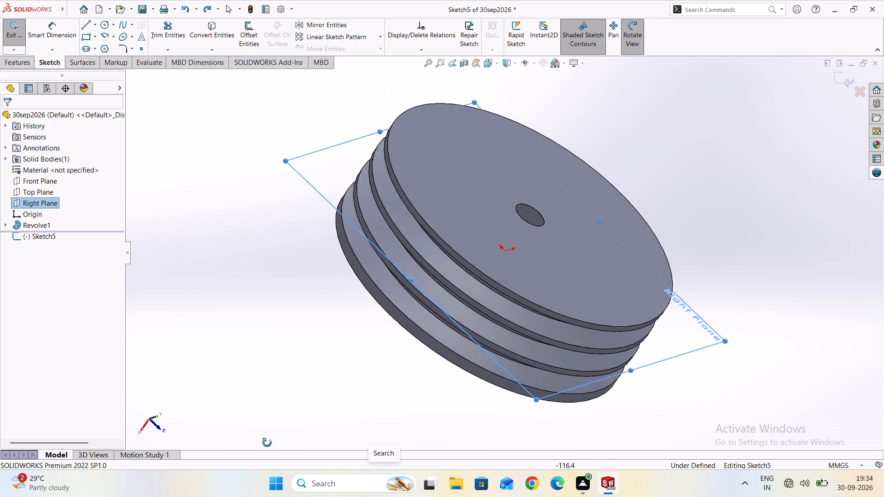
middle_click_drag(267, 443, 266, 448)
middle_click_drag(324, 383, 592, 217)
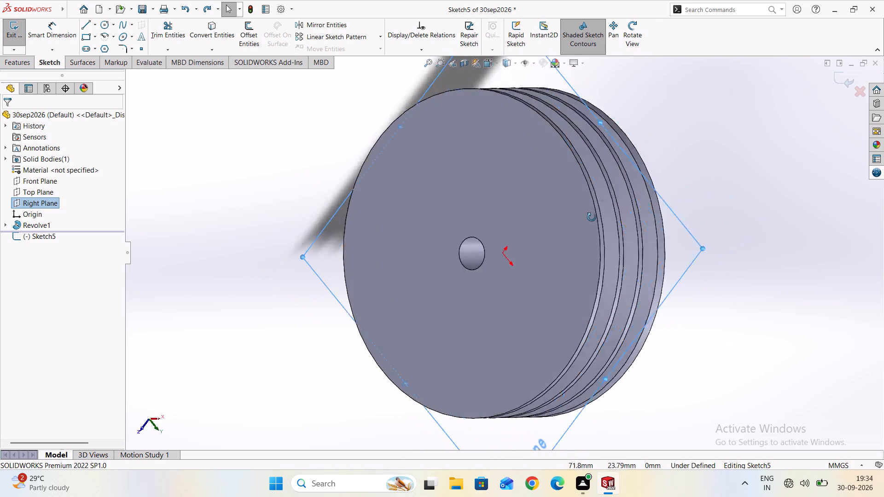
middle_click_drag(592, 217, 454, 369)
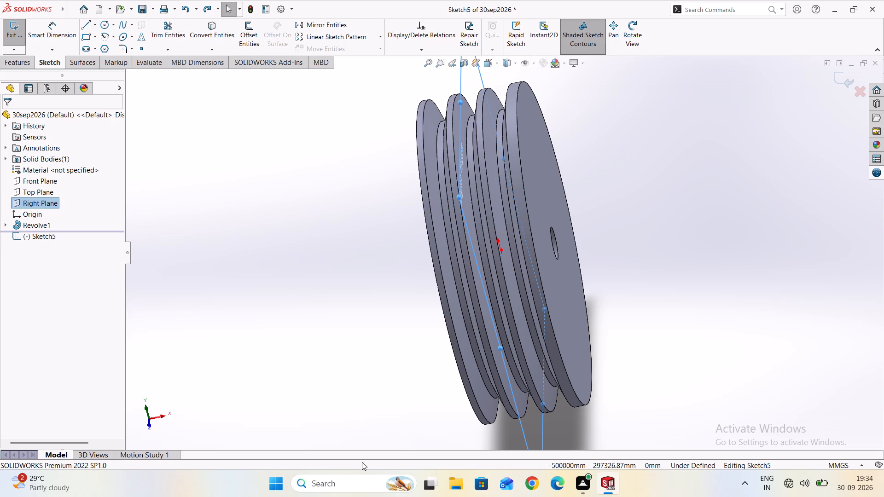
middle_click_drag(416, 336, 482, 338)
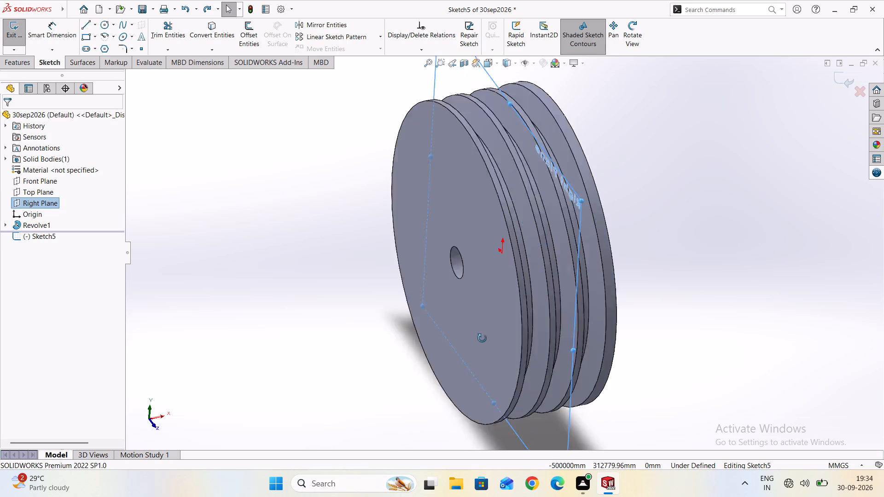
middle_click_drag(482, 338, 447, 231)
middle_click_drag(650, 274, 635, 264)
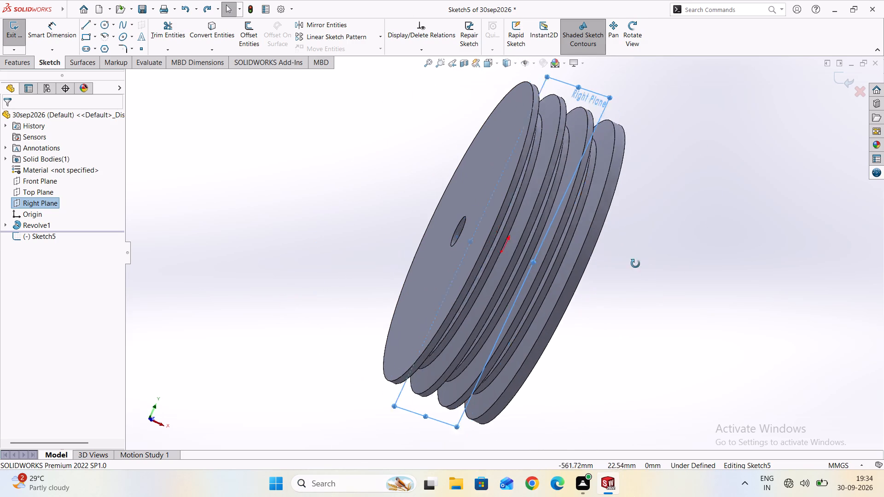
middle_click_drag(635, 264, 510, 190)
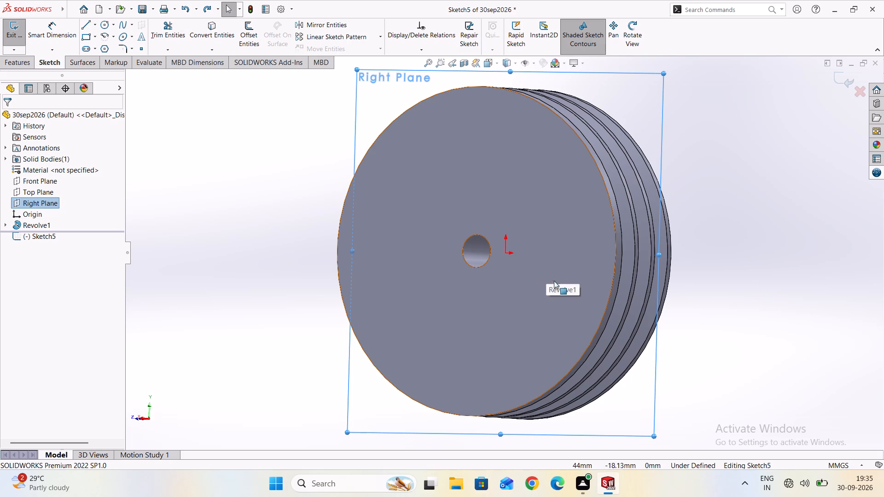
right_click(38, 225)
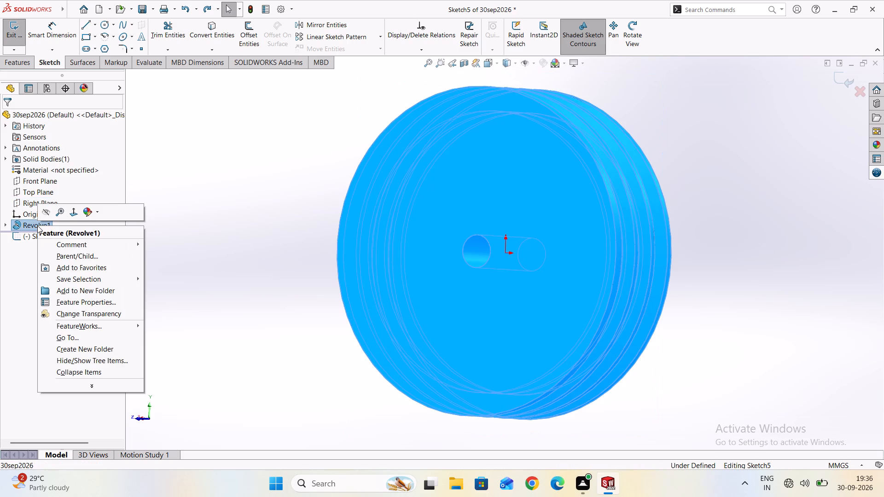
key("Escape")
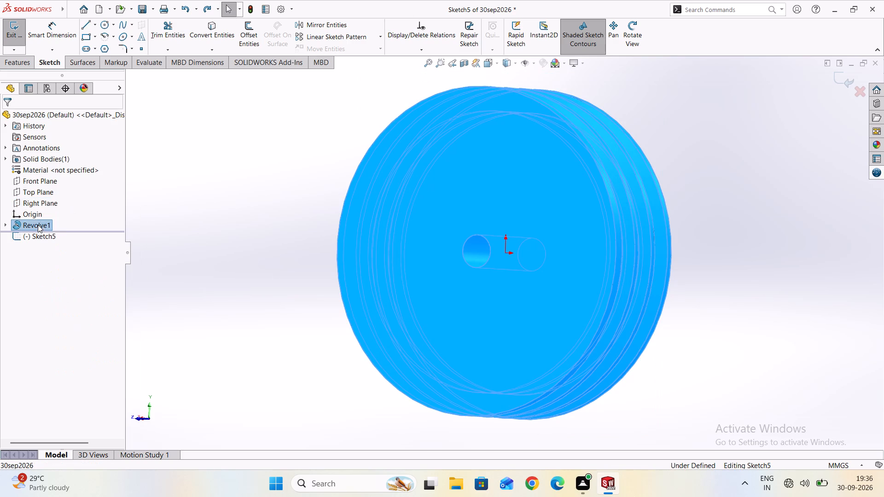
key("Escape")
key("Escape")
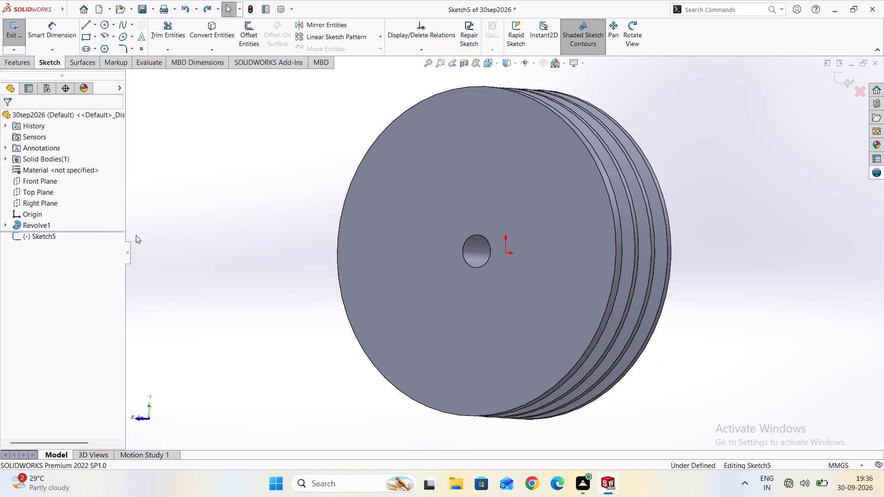
Expand the Revolve1 feature in the design tree to reach its underlying sketch.
scroll(178, 247, "down", 2)
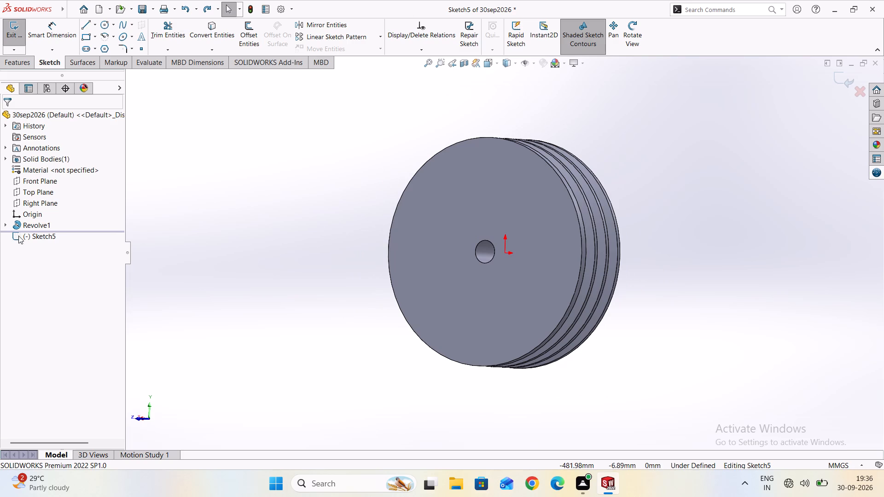
left_click(6, 227)
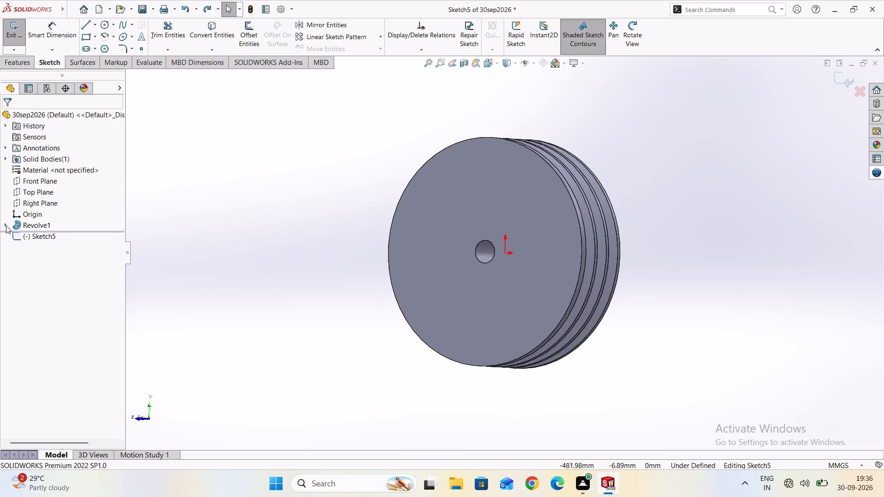
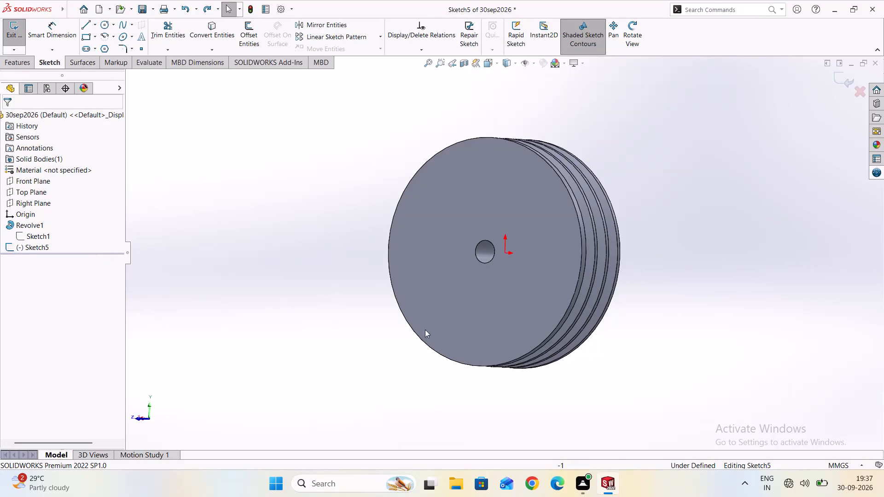
Examine the pulley's end faces, grooves and bore from several angles.
middle_click_drag(646, 244, 580, 277)
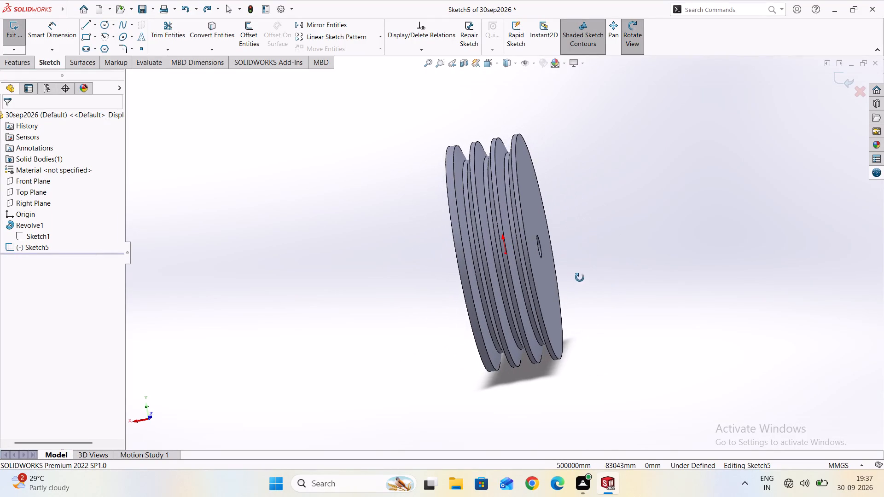
middle_click_drag(580, 277, 580, 277)
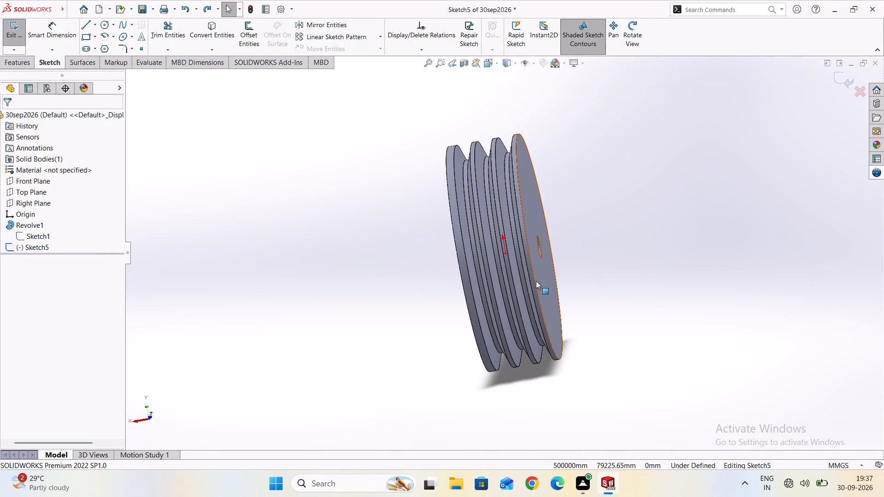
middle_click_drag(440, 314, 515, 289)
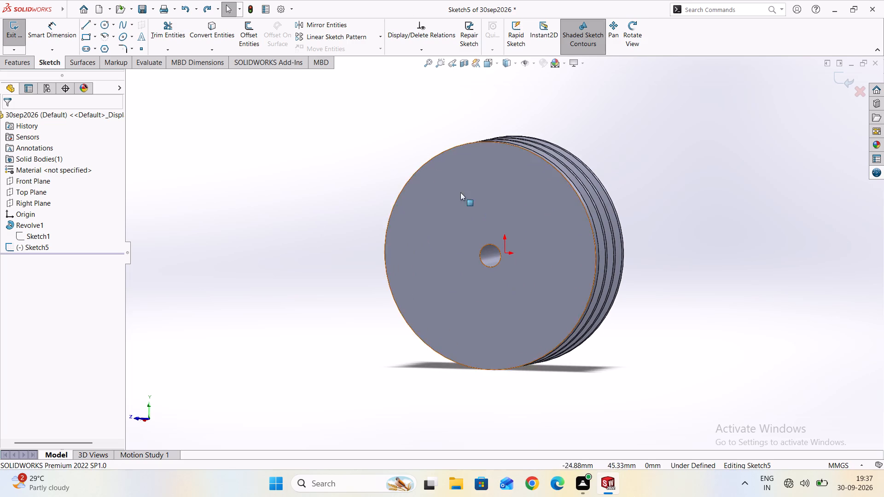
left_click(30, 64)
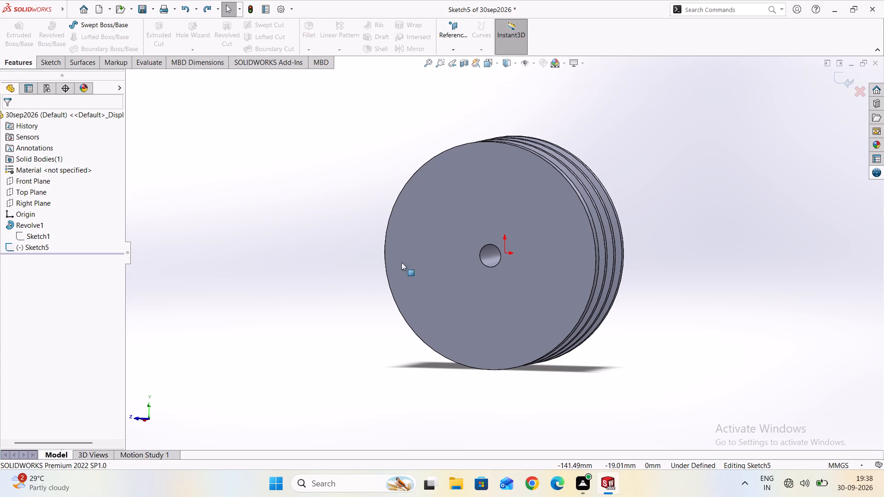
middle_click_drag(536, 265, 547, 236)
scroll(507, 254, "up", 4)
scroll(532, 252, "down", 3)
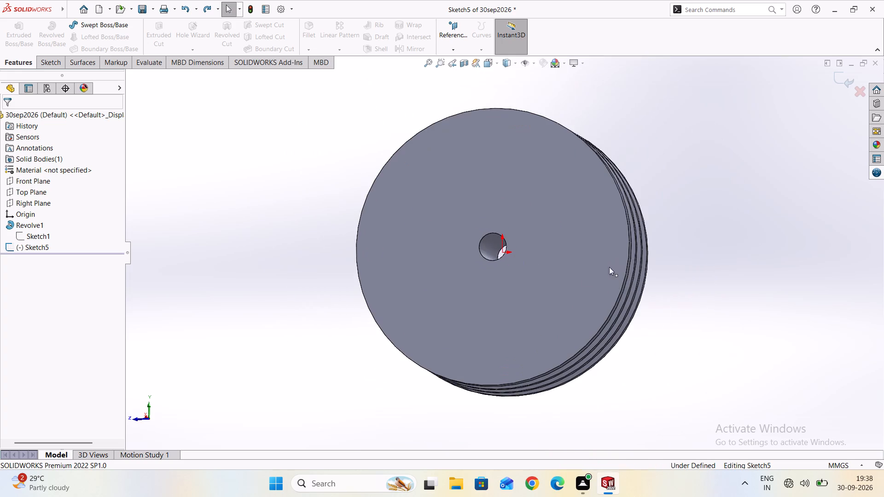
middle_click_drag(698, 200, 704, 209)
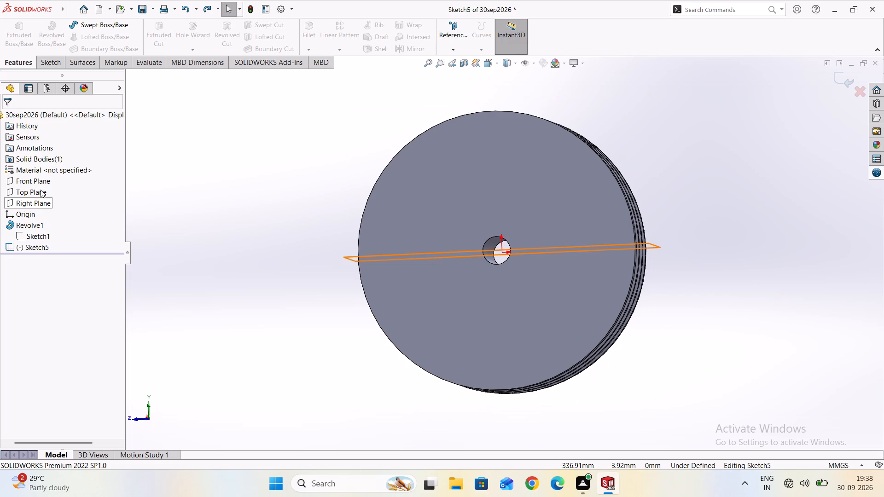
Exit the empty sketch on the Right Plane.
left_click(35, 206)
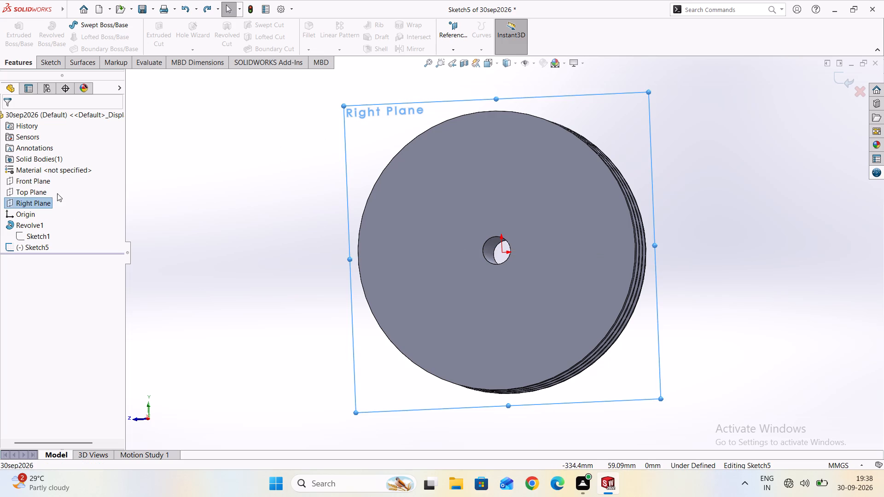
right_click(46, 202)
left_click(60, 191)
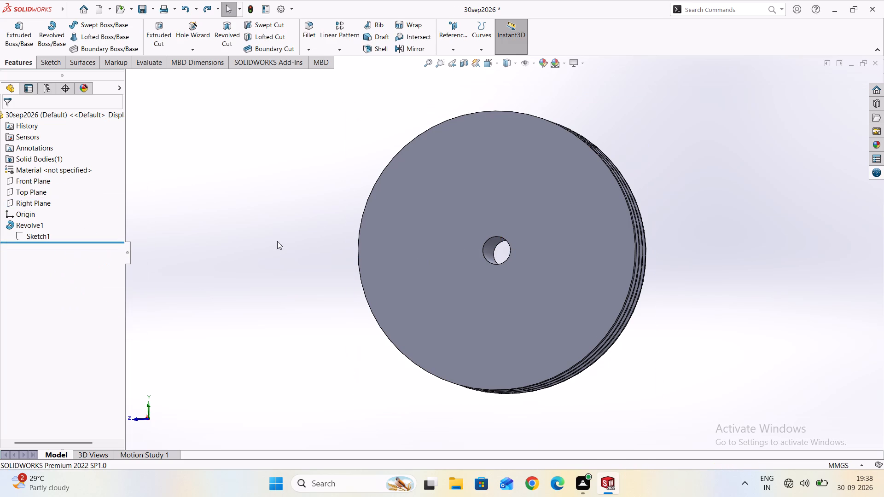
On a new Right Plane sketch, draw a horizontal line about 3.9 mm long outward from the bore's right-hand quadrant point.
scroll(500, 242, "up", 3)
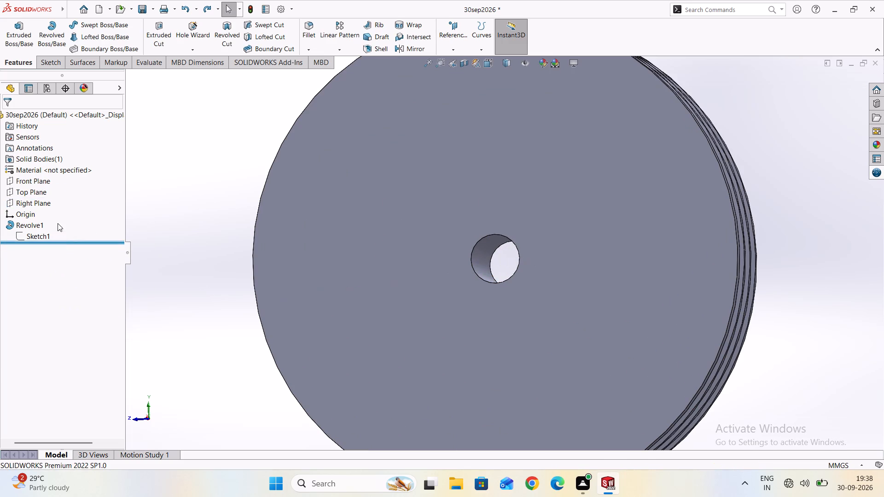
right_click(42, 206)
left_click(52, 193)
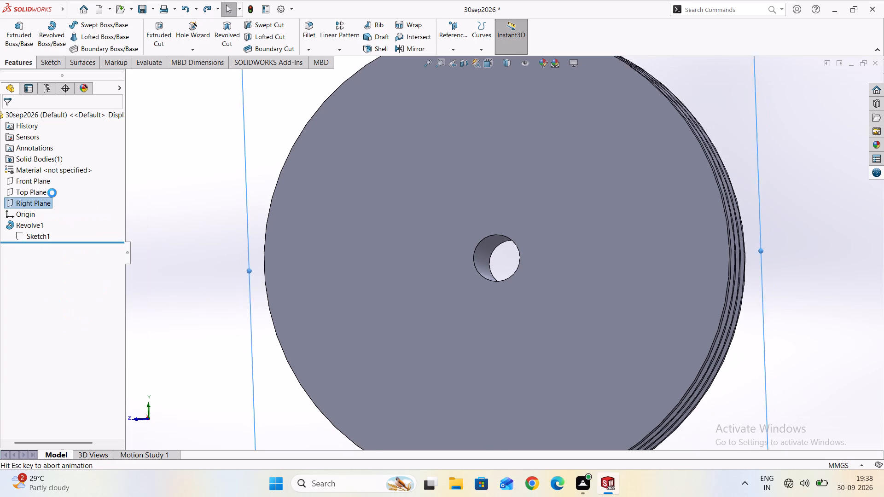
scroll(507, 253, "up", 2)
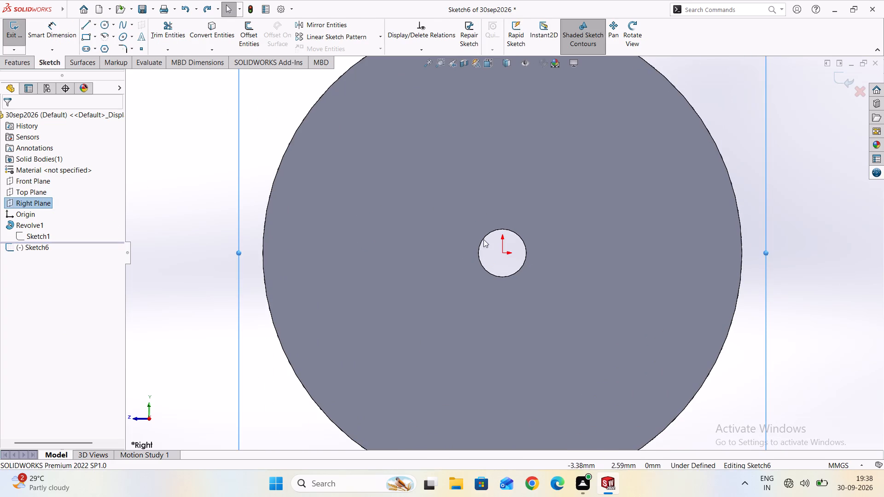
left_click(83, 28)
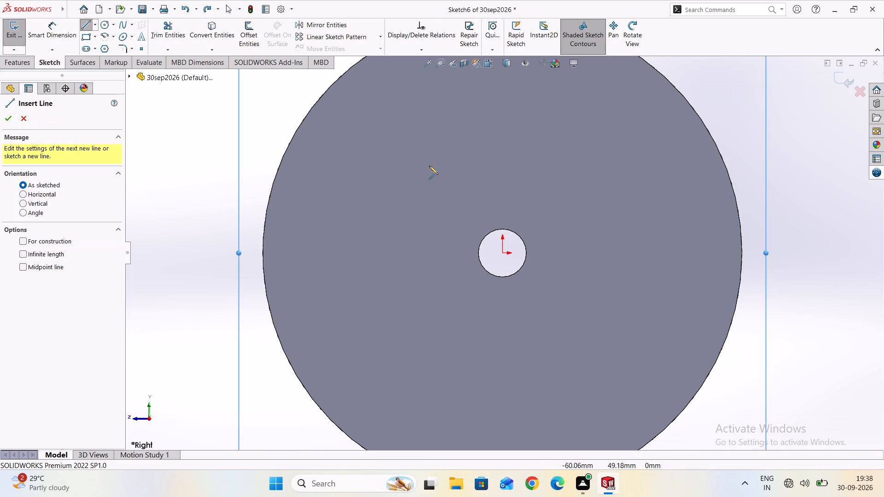
scroll(526, 256, "up", 3)
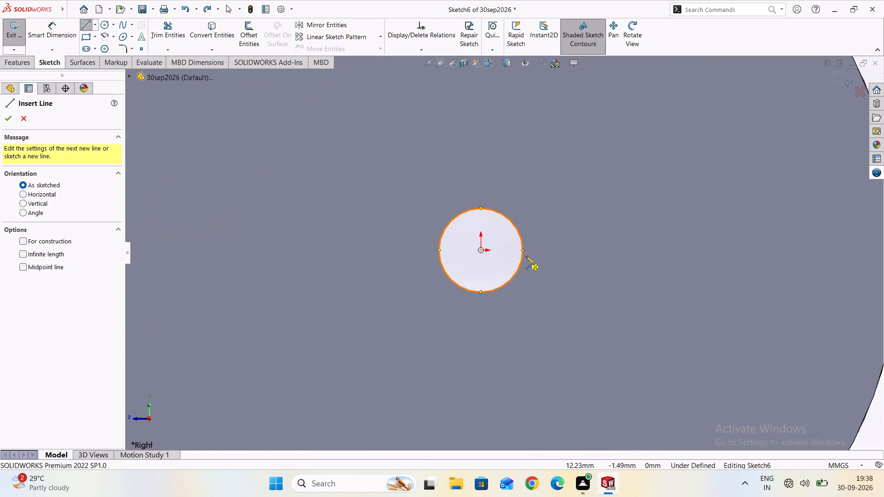
left_click(521, 250)
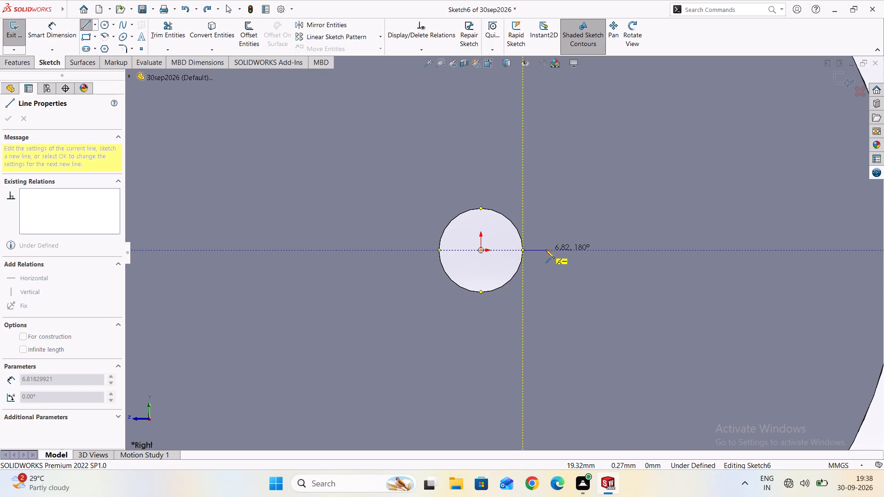
key("3")
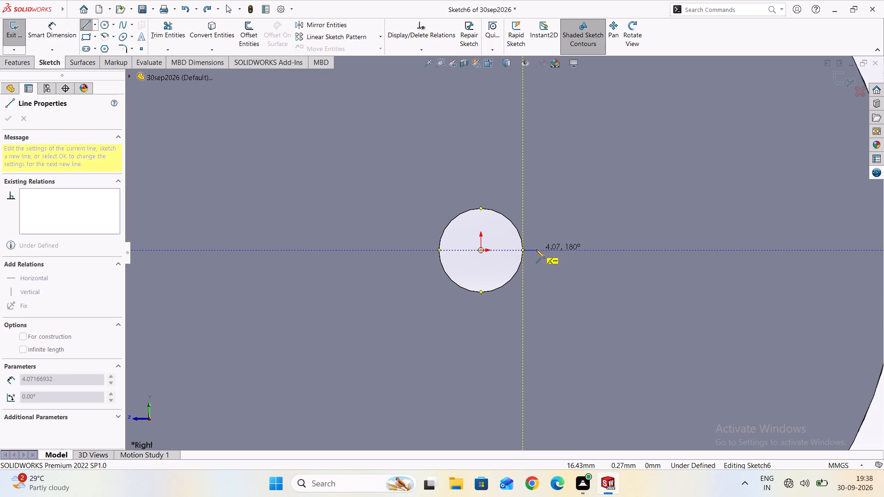
left_click(536, 249)
key("Escape")
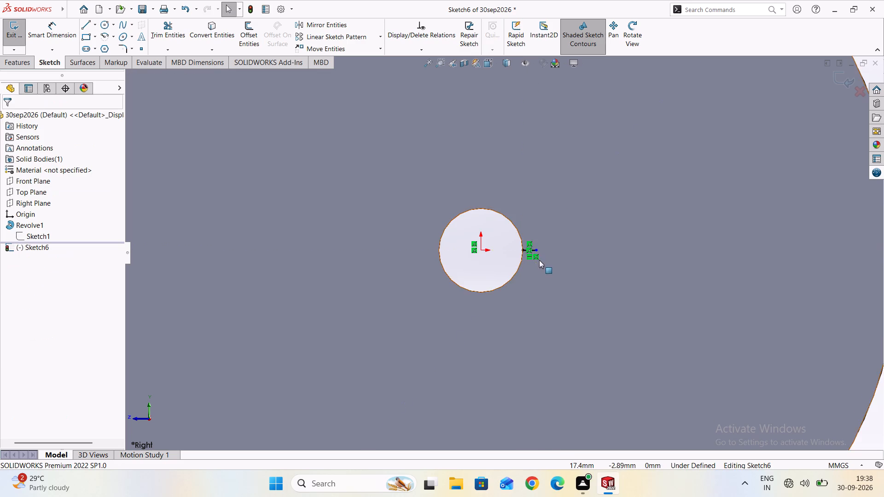
Dimension the horizontal line's length at 3 mm.
scroll(536, 257, "up", 4)
left_click(32, 28)
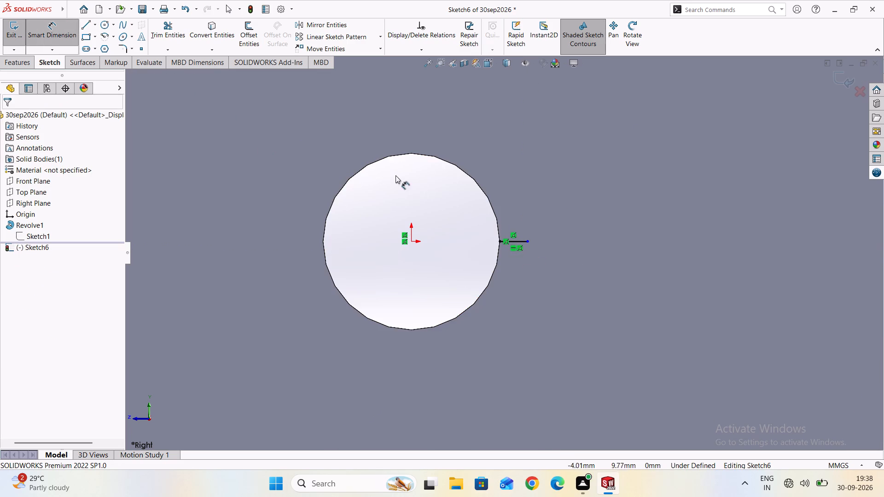
scroll(498, 232, "up", 2)
left_click(523, 245)
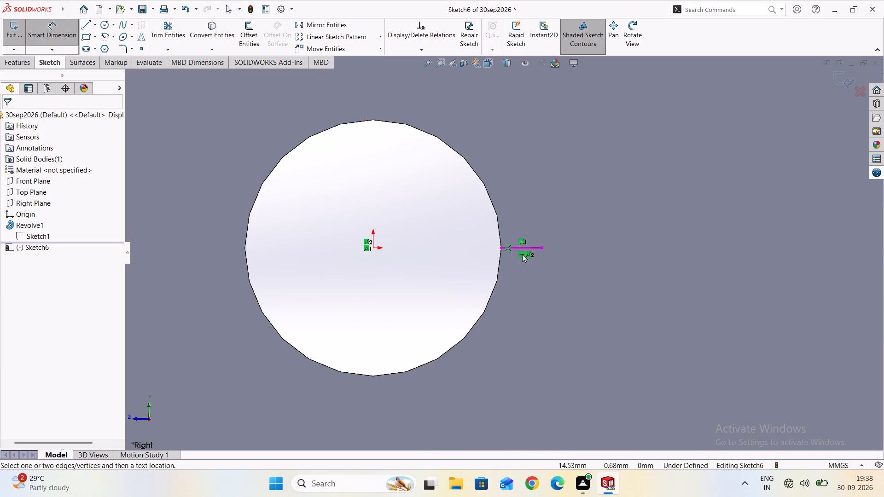
left_click(521, 248)
left_click(521, 282)
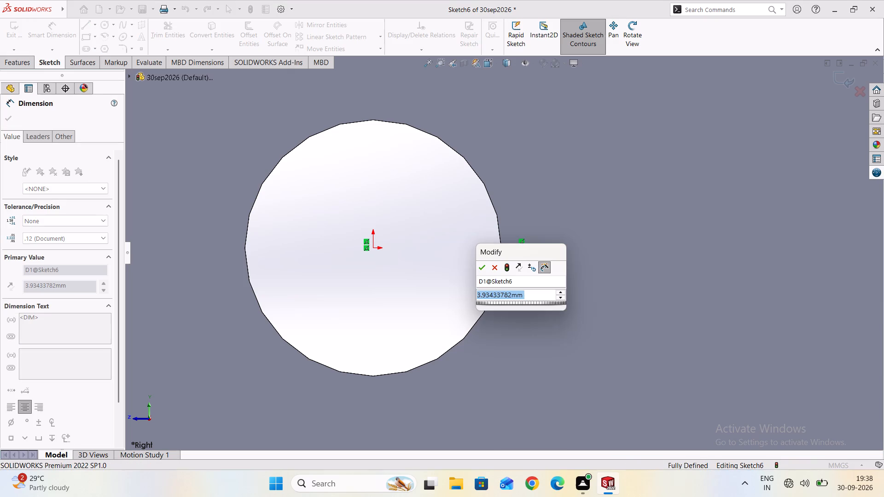
key("3")
key("Return")
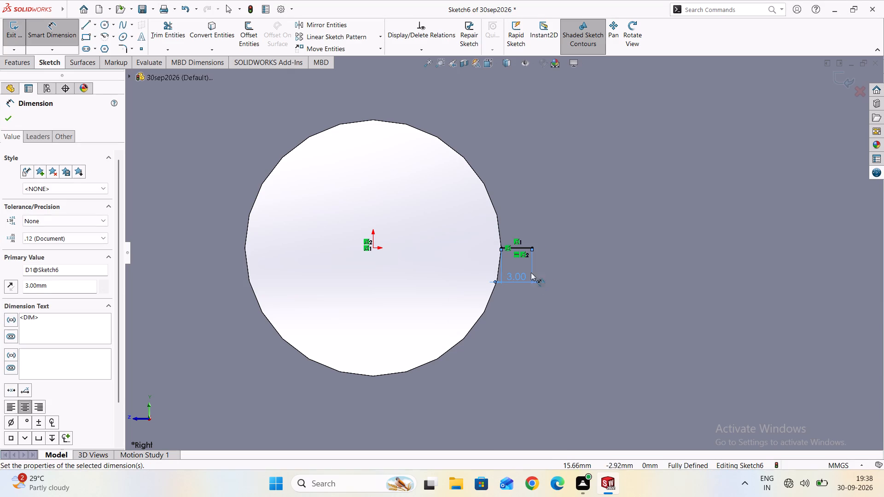
Sketch a vertical line about 6.6 mm long crossing the outer end of the horizontal line.
left_click(88, 28)
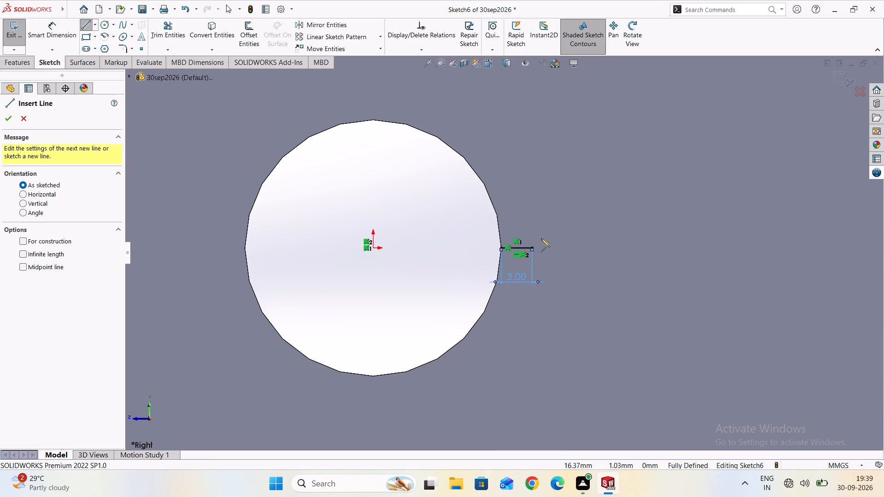
left_click(531, 215)
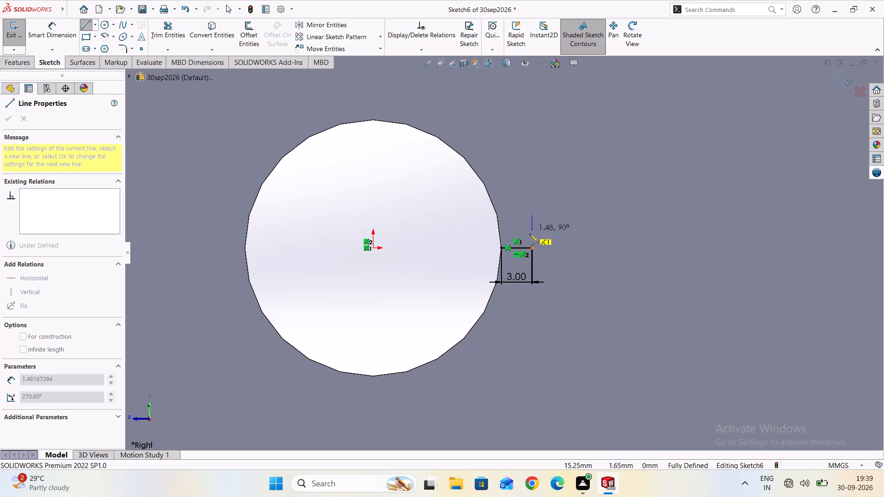
left_click(531, 283)
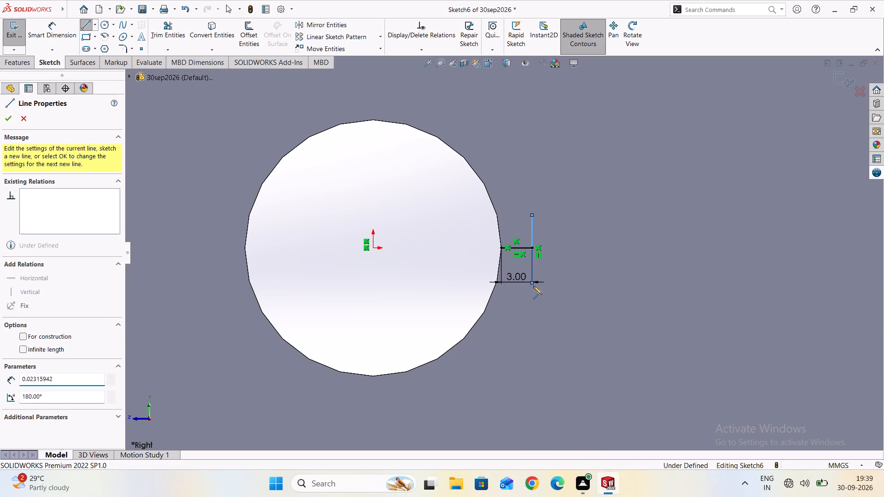
key("Escape")
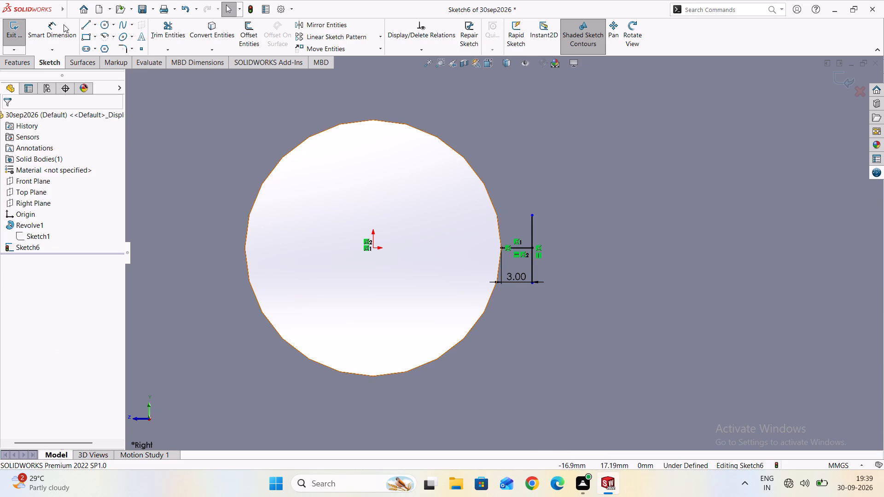
Dimension the vertical line's length at 6 mm.
left_click(47, 32)
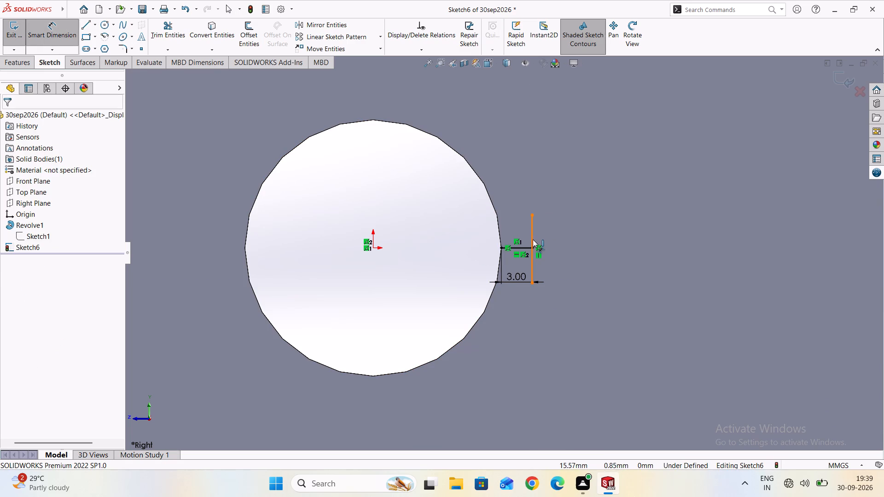
left_click(533, 239)
left_click(563, 242)
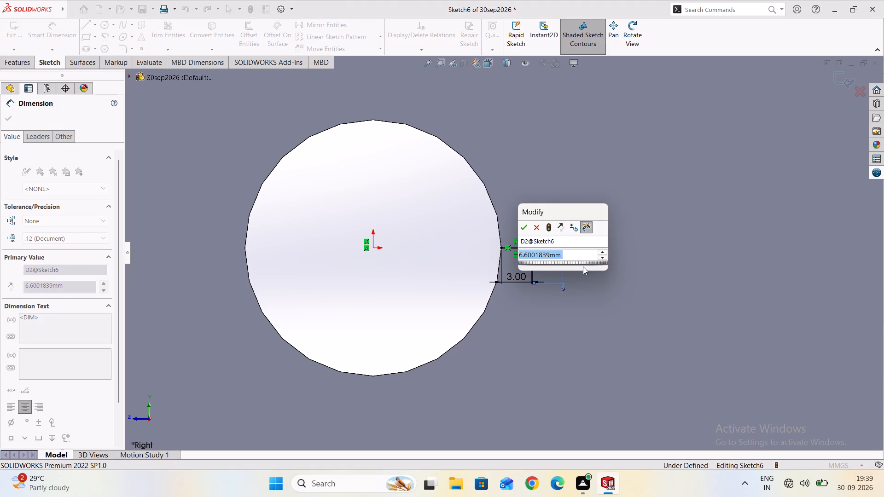
key("6")
key("Return")
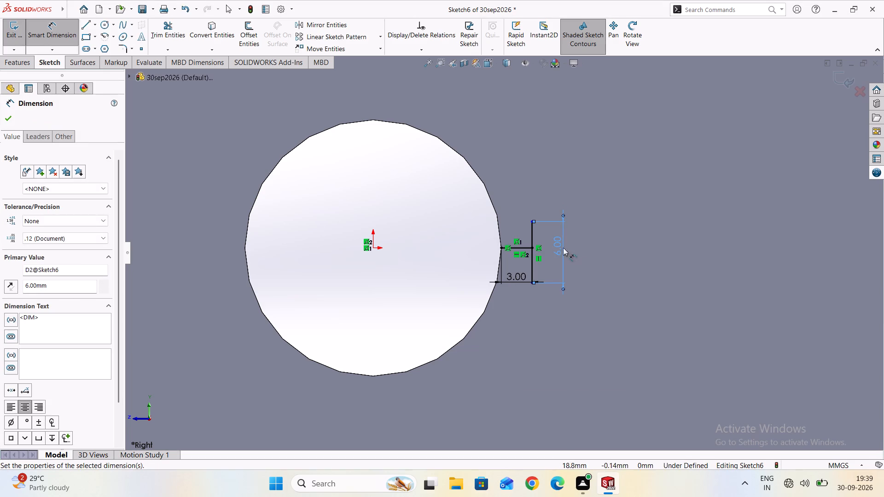
scroll(550, 248, "up", 2)
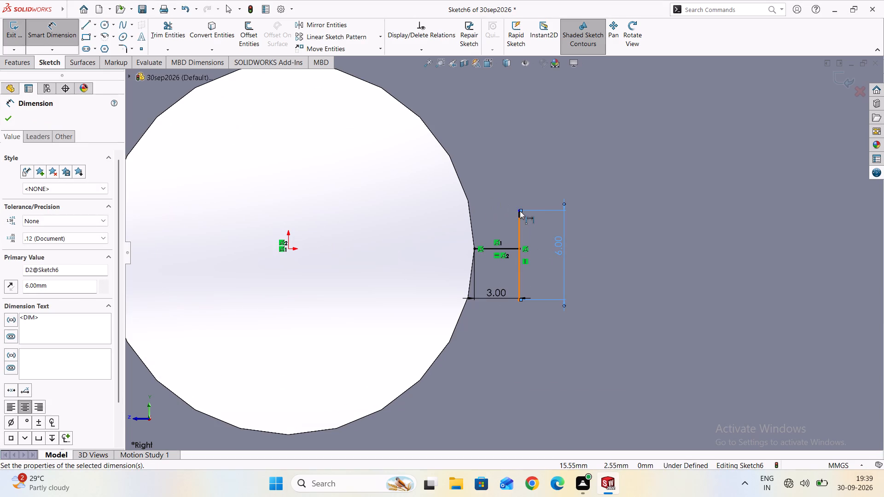
key("Escape")
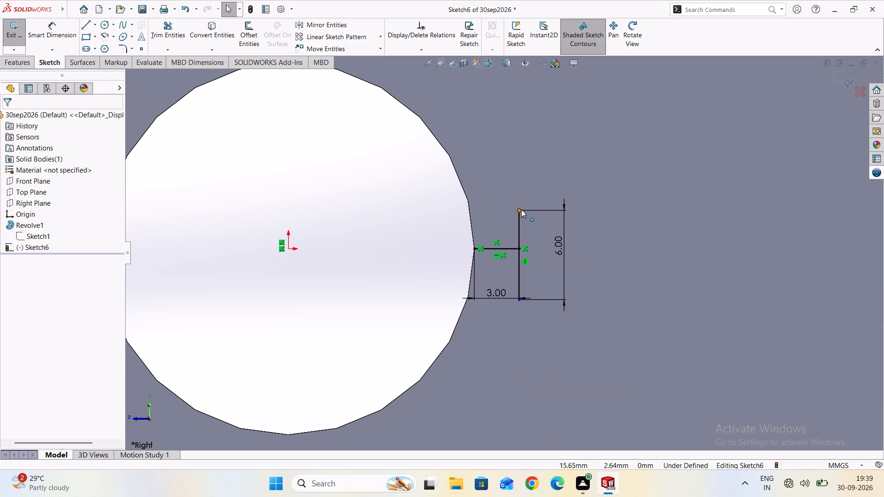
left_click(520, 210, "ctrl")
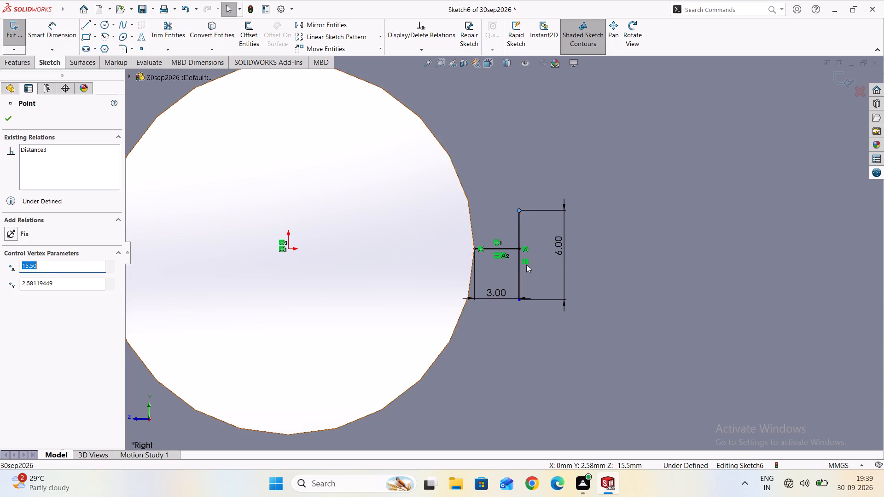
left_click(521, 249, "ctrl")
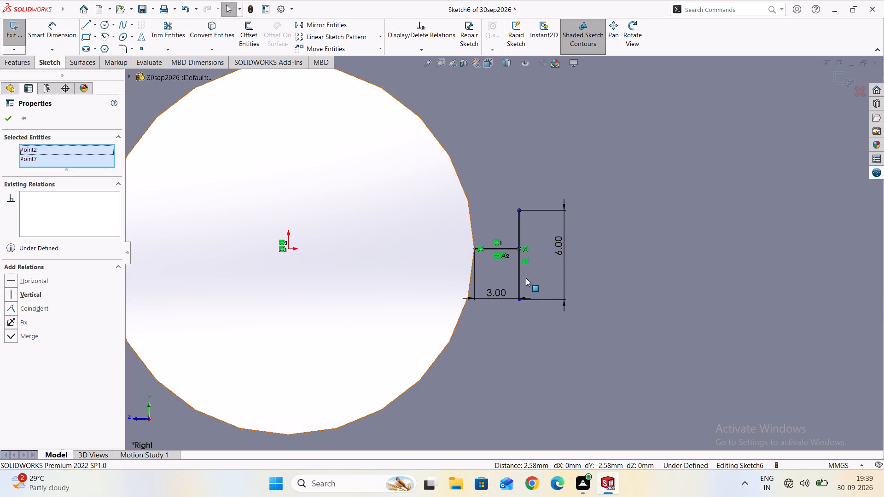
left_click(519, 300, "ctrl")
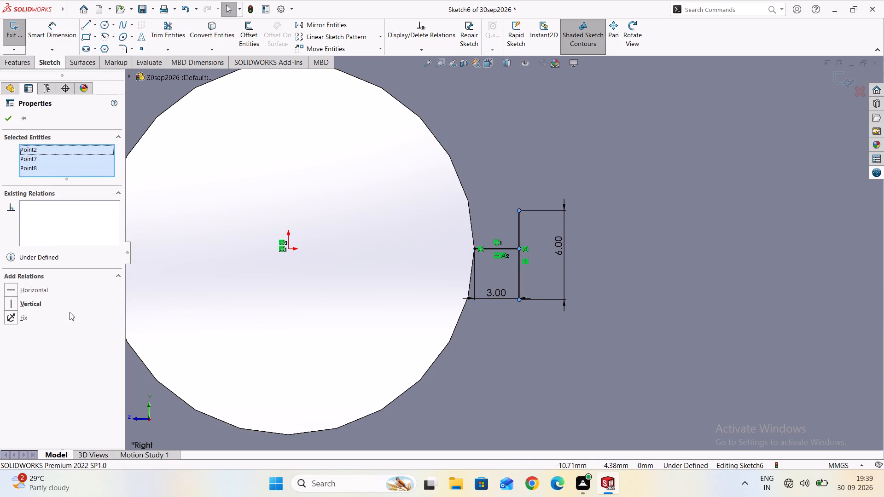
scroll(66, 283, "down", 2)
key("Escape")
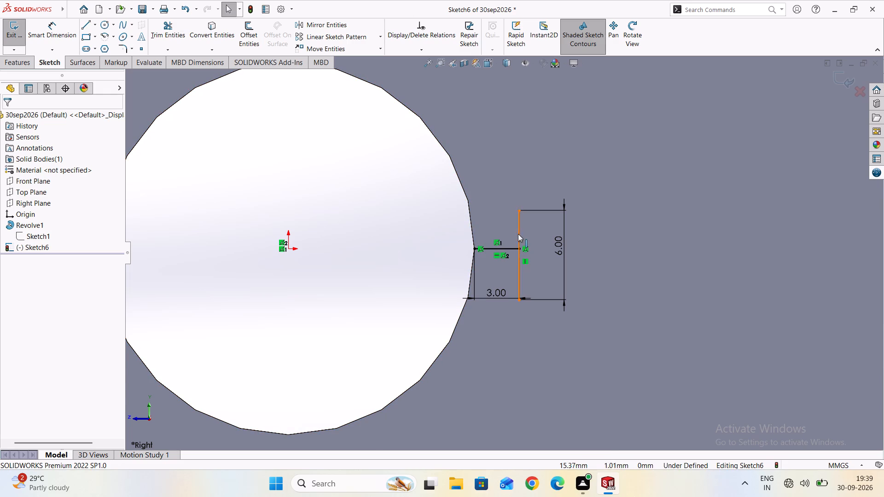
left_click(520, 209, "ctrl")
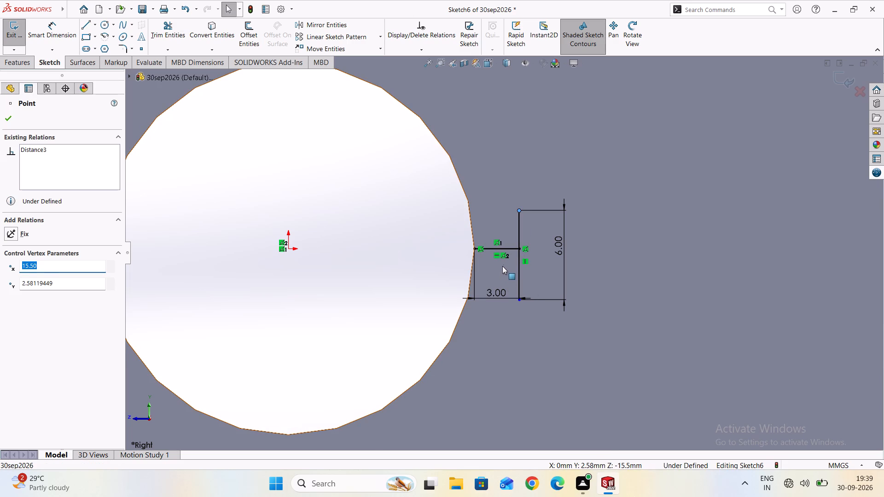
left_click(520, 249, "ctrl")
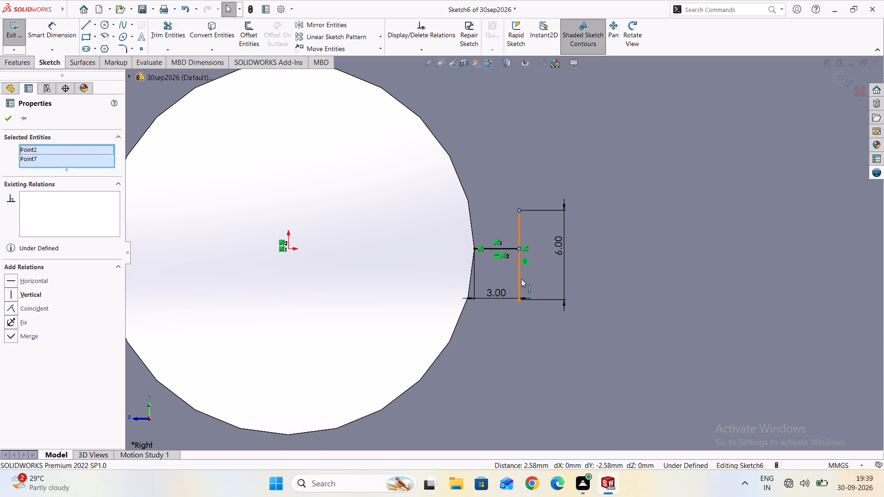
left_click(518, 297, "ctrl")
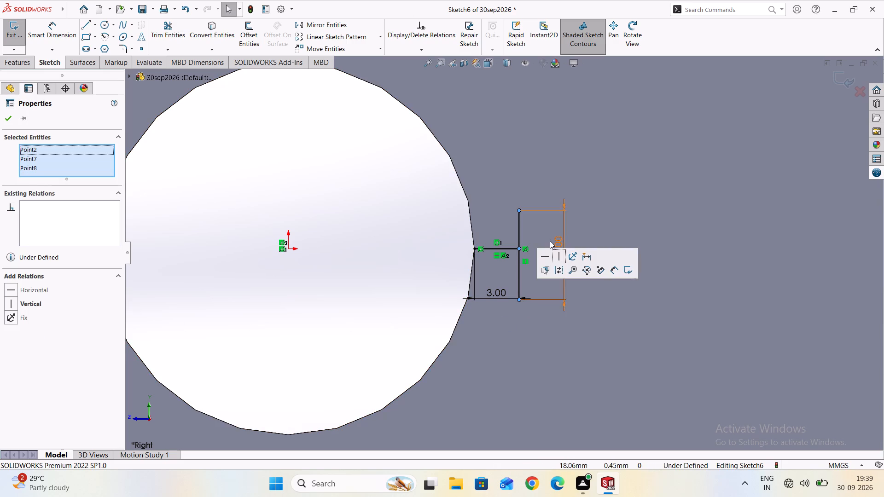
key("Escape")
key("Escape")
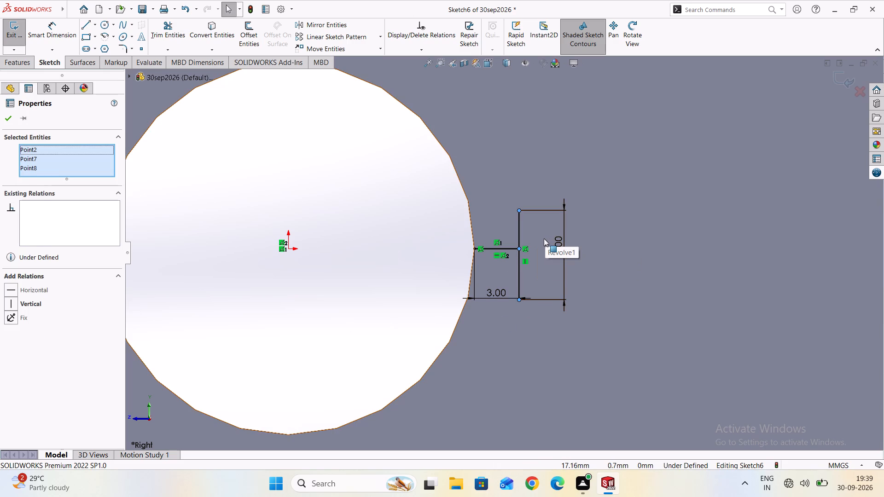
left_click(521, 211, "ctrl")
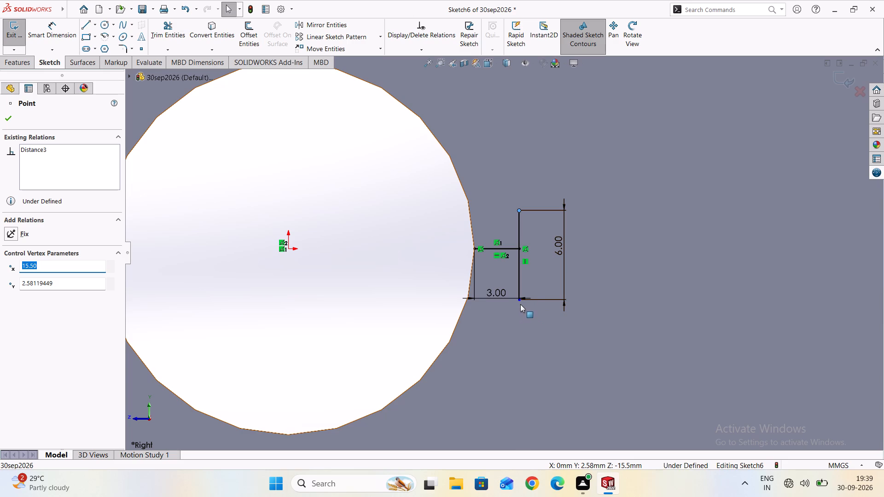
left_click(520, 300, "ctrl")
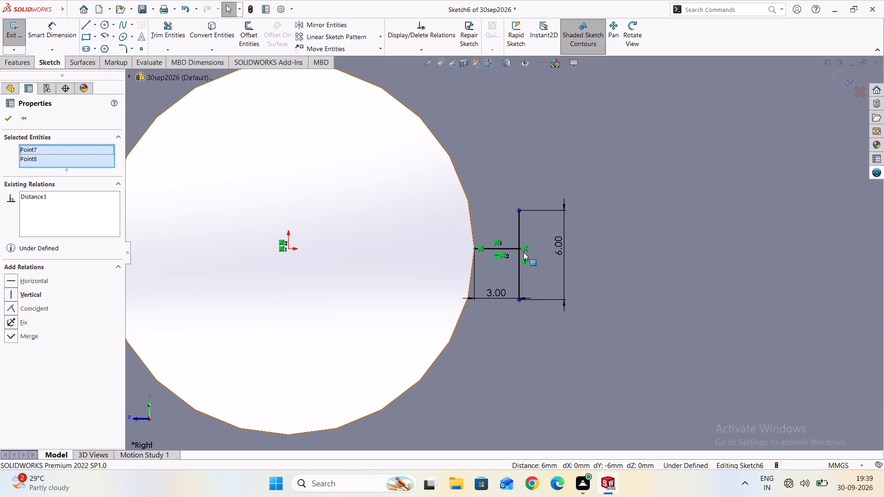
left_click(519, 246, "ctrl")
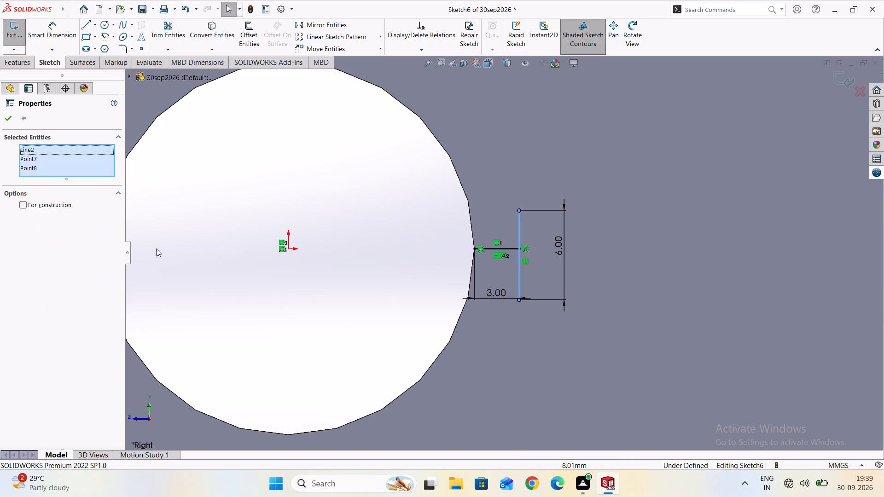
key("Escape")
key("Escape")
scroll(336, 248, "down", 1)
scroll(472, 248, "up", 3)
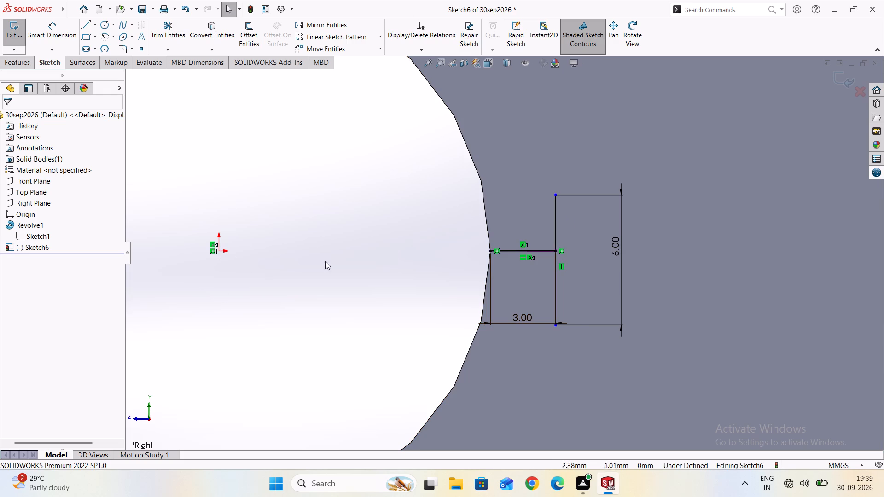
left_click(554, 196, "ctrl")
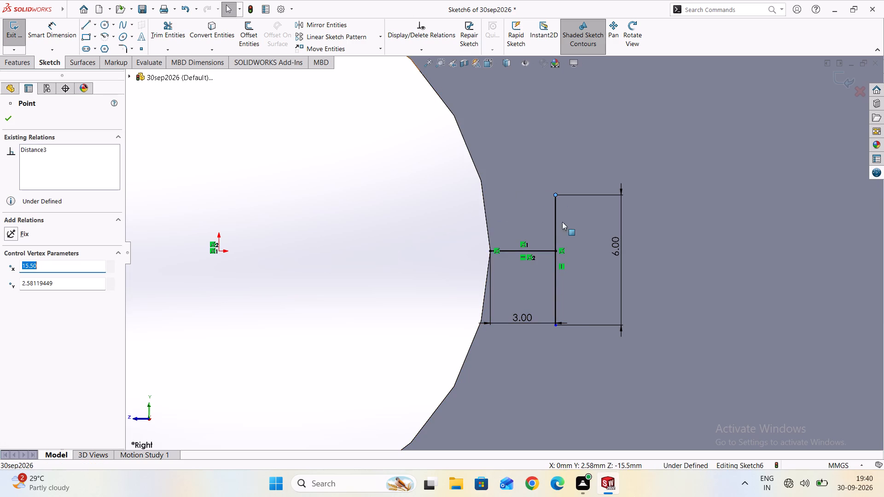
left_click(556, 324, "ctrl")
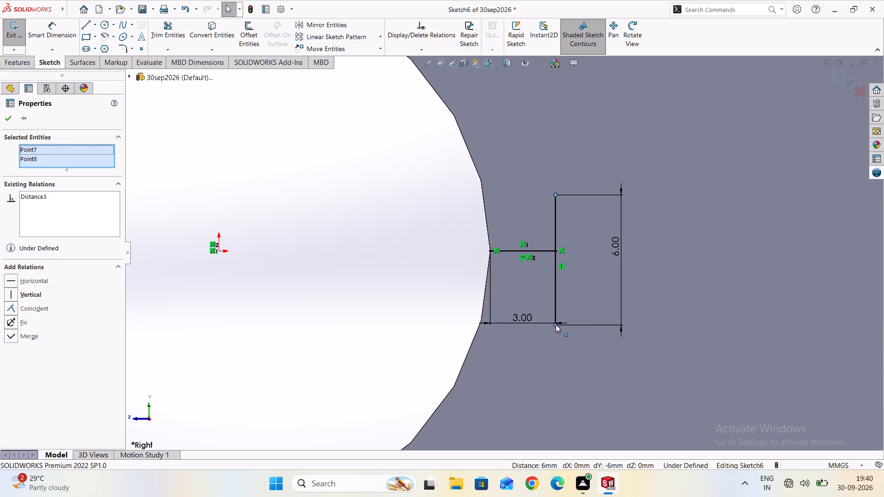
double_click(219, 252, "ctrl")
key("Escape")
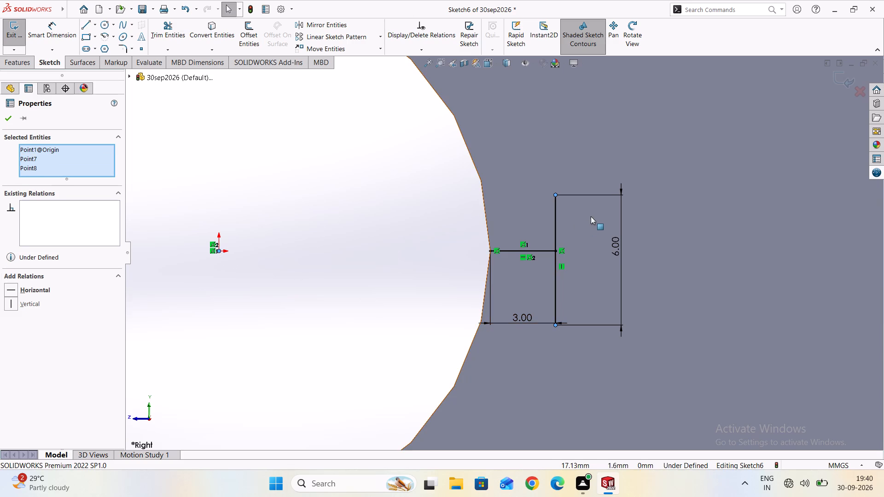
Dimension the vertical distance from the vertical line's upper endpoint to the horizontal line's outer end at 3 mm.
scroll(591, 216, "up", 1)
left_click(70, 31)
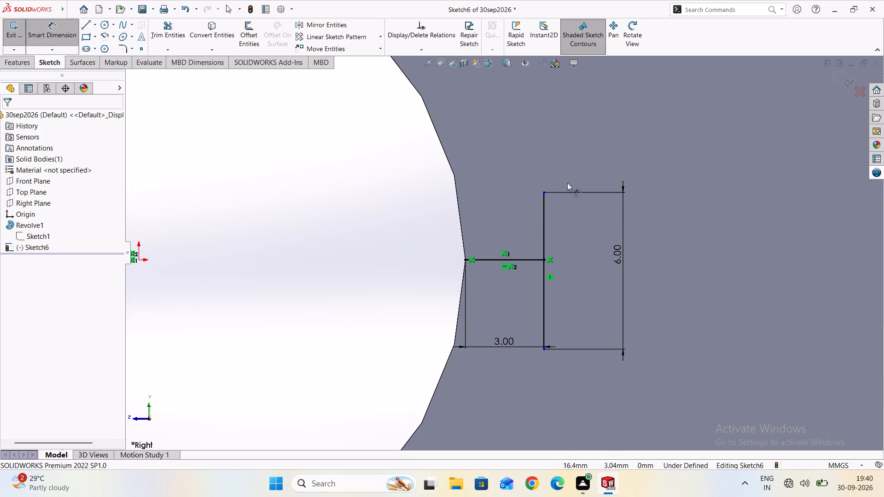
left_click(542, 191)
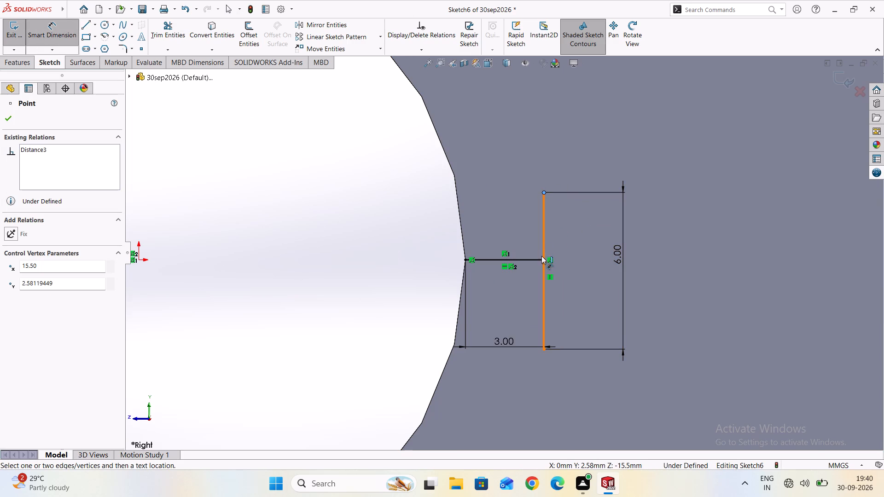
left_click(543, 261)
left_click(642, 231)
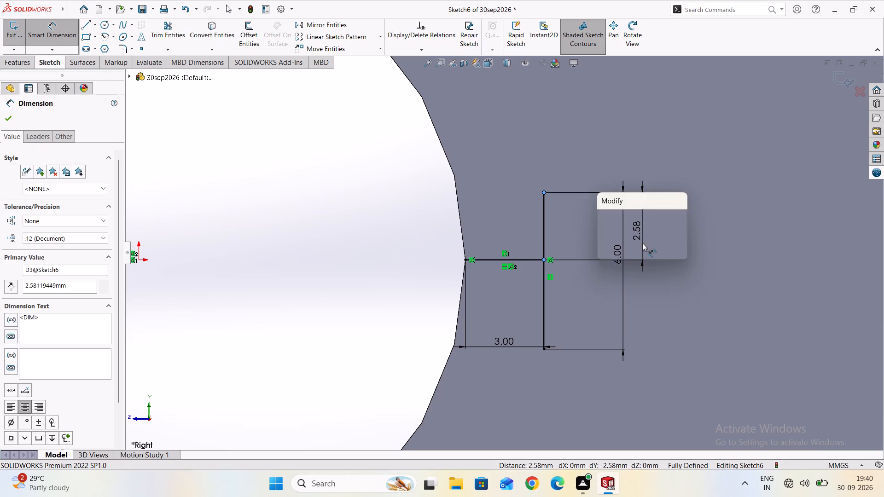
key("3")
key("Return")
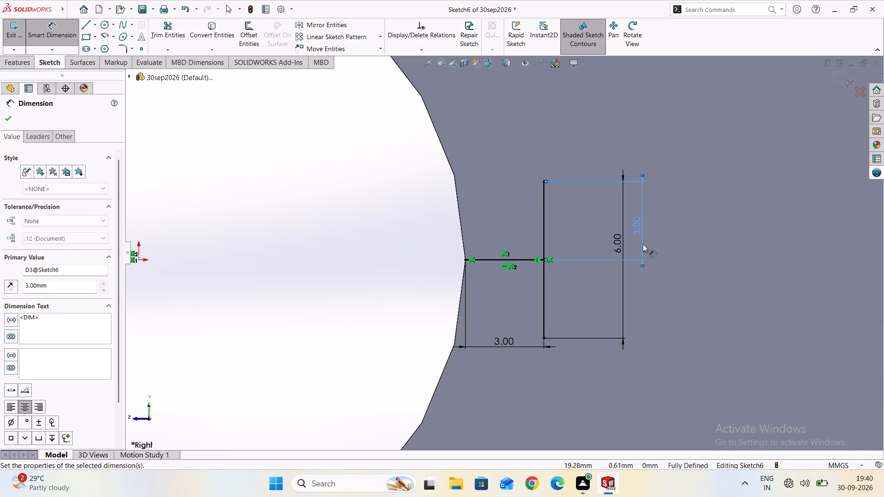
right_click(644, 231)
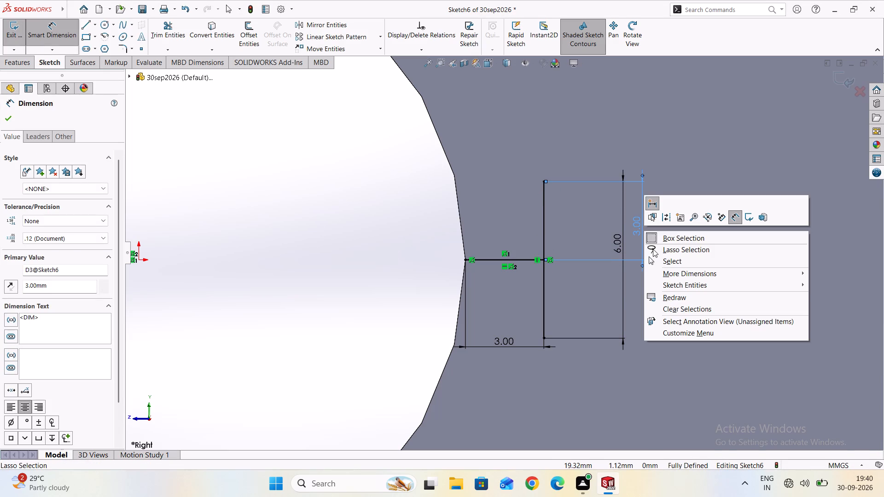
key("Escape")
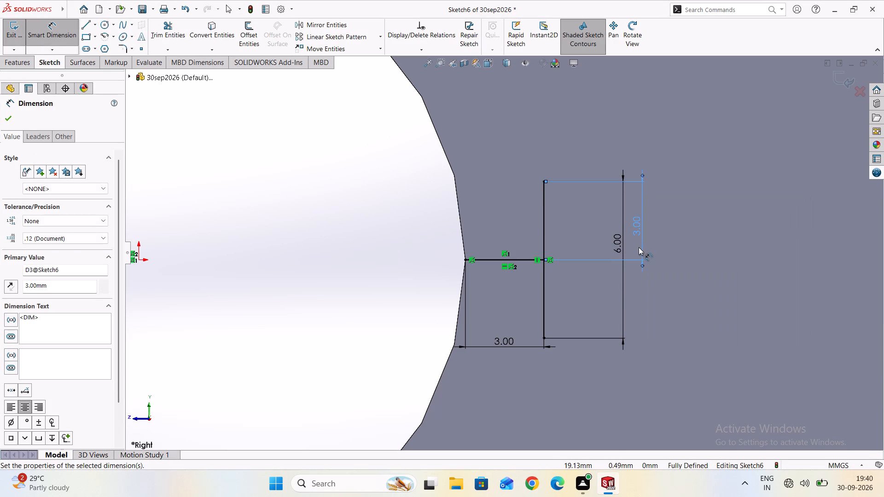
key("Escape")
right_click(639, 247)
key("Escape")
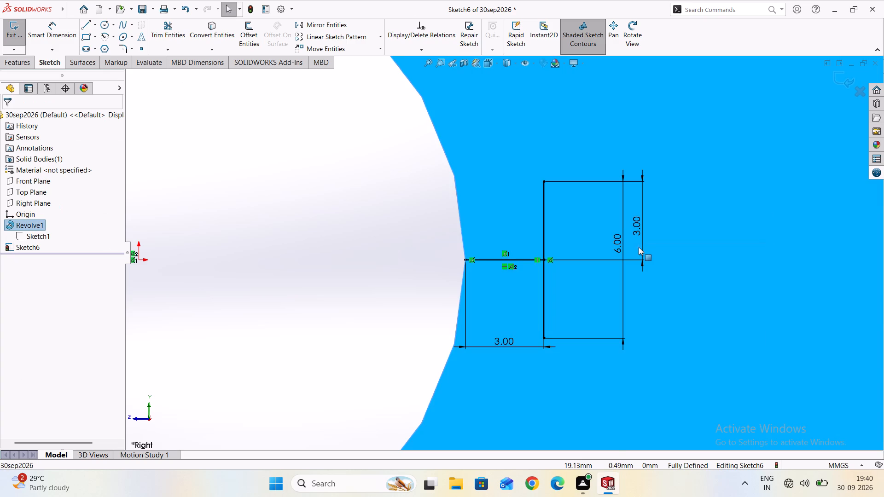
Delete the 3 mm vertical dimension between the vertical line's upper endpoint and the horizontal line.
right_click(643, 255)
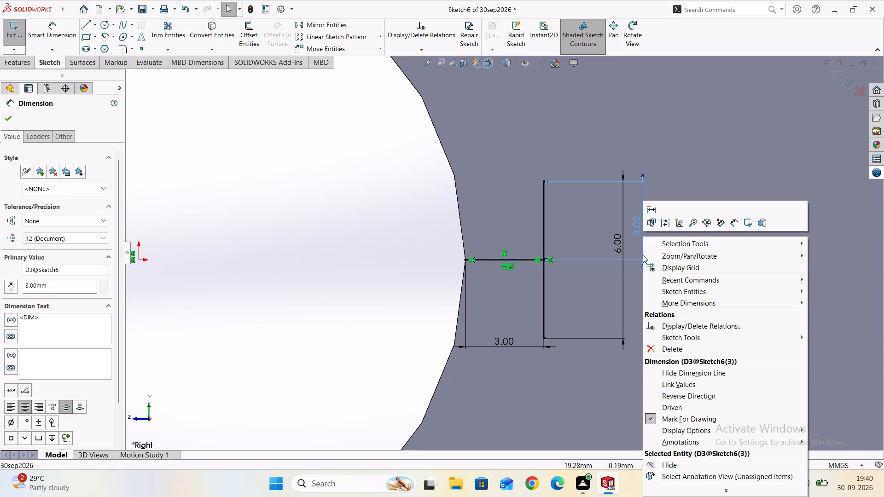
left_click(658, 353)
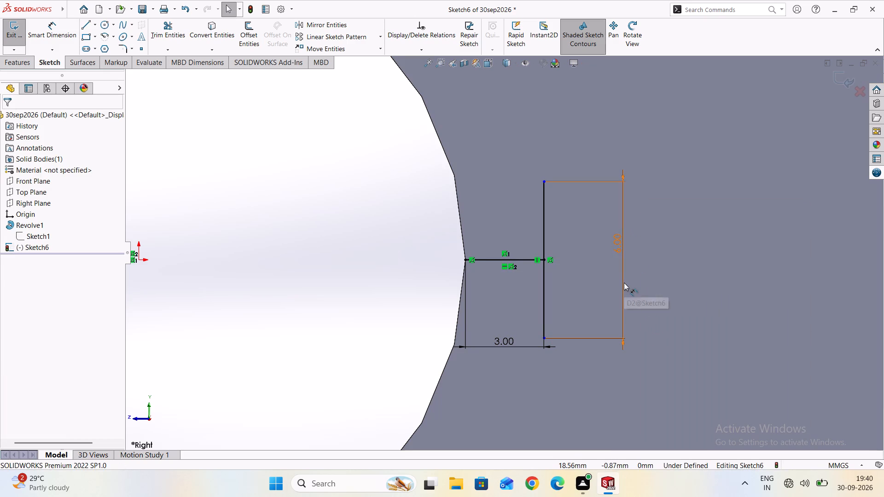
Sketch a horizontal line about 3.37 mm long from the vertical line's upper endpoint to the bore edge.
scroll(628, 251, "down", 1)
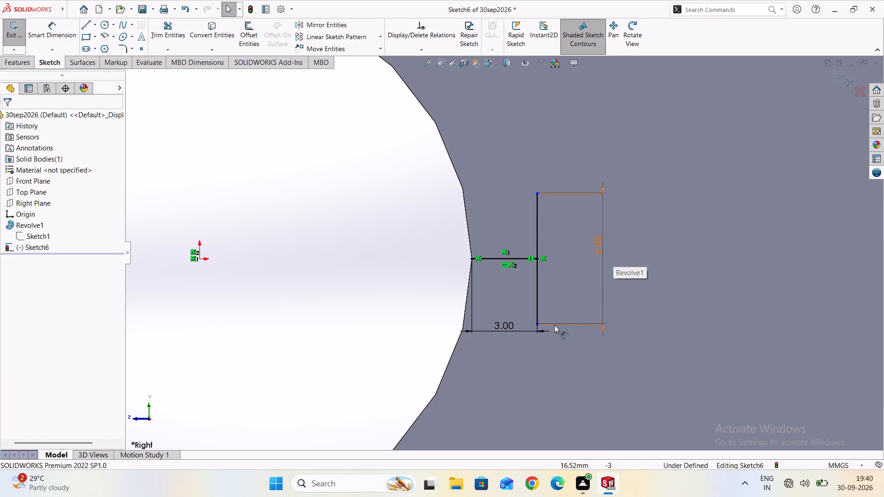
scroll(541, 324, "up", 1)
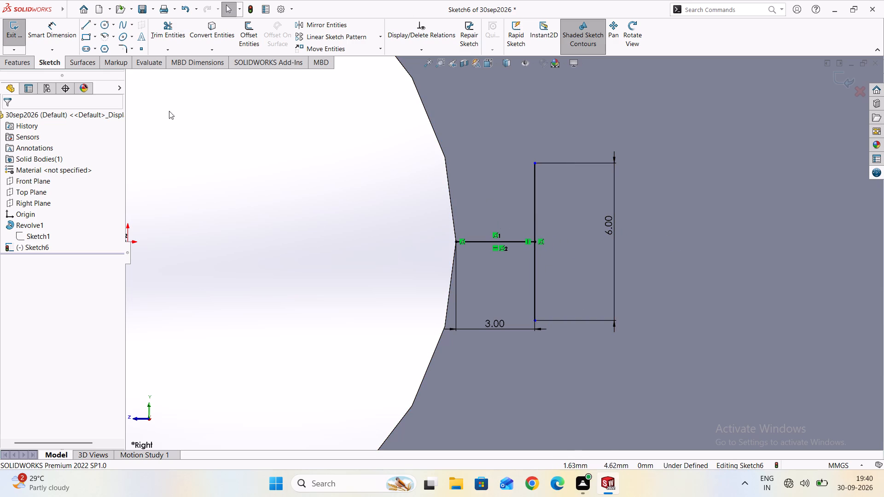
left_click(85, 26)
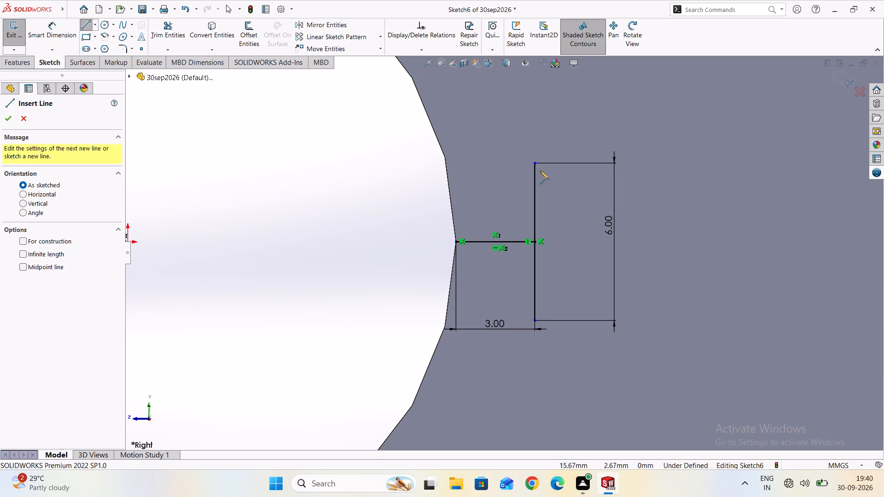
left_click(534, 163)
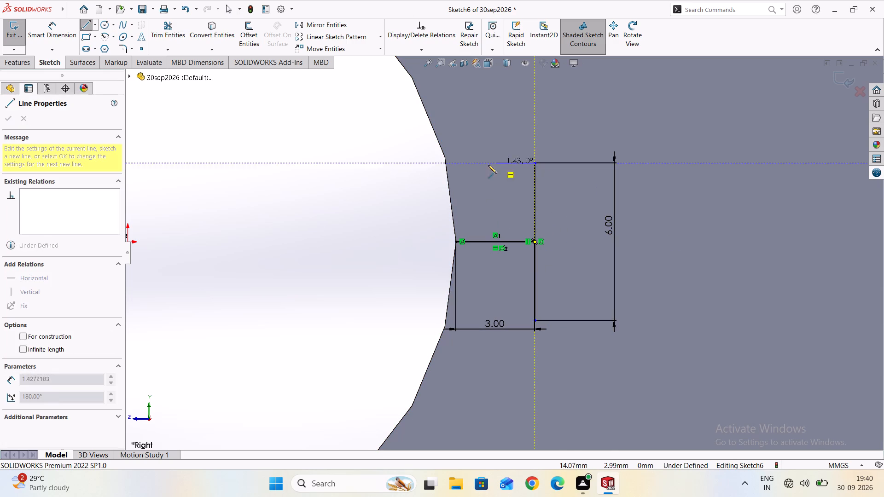
left_click(446, 162)
key("Escape")
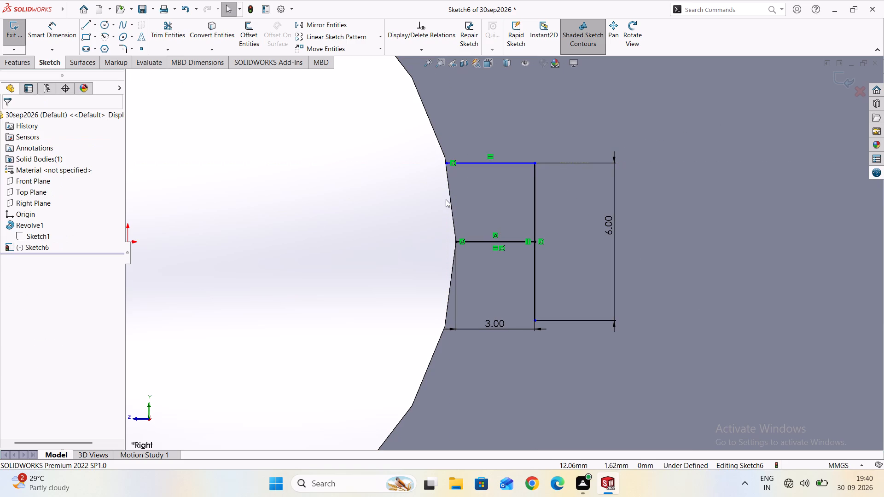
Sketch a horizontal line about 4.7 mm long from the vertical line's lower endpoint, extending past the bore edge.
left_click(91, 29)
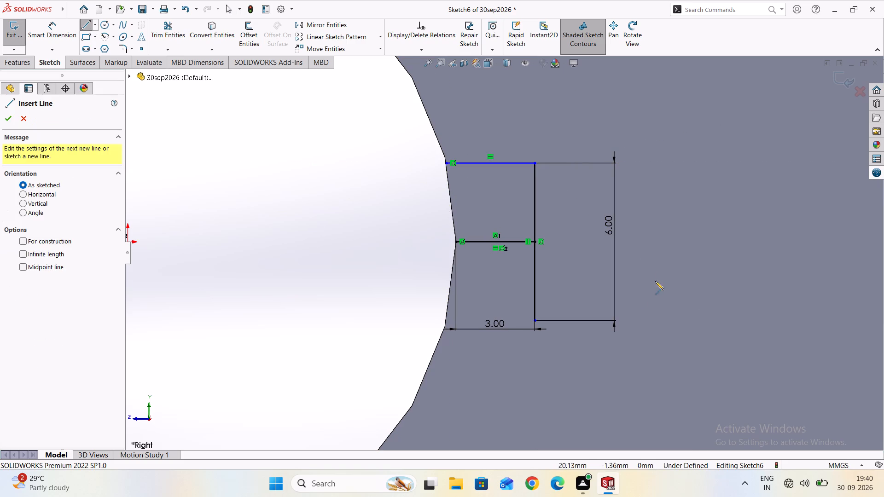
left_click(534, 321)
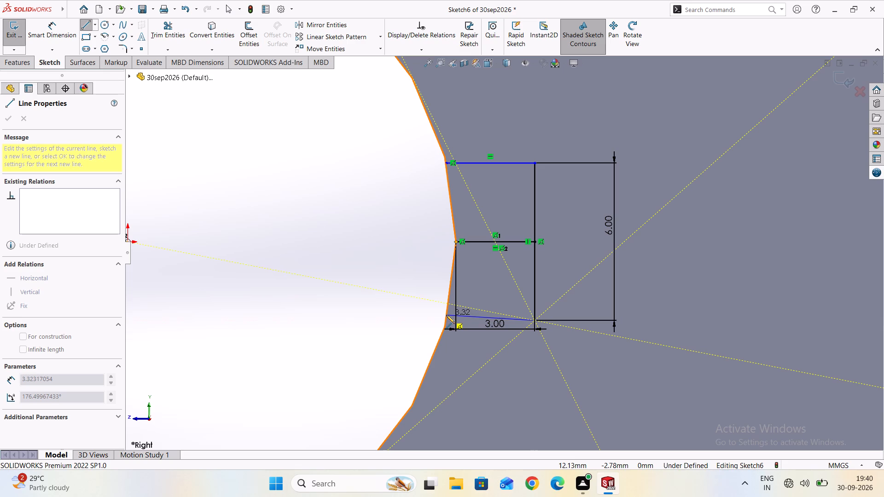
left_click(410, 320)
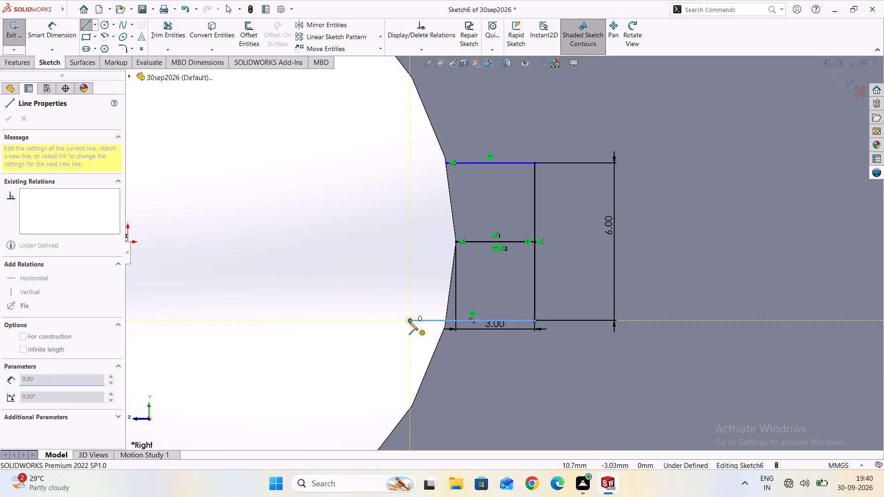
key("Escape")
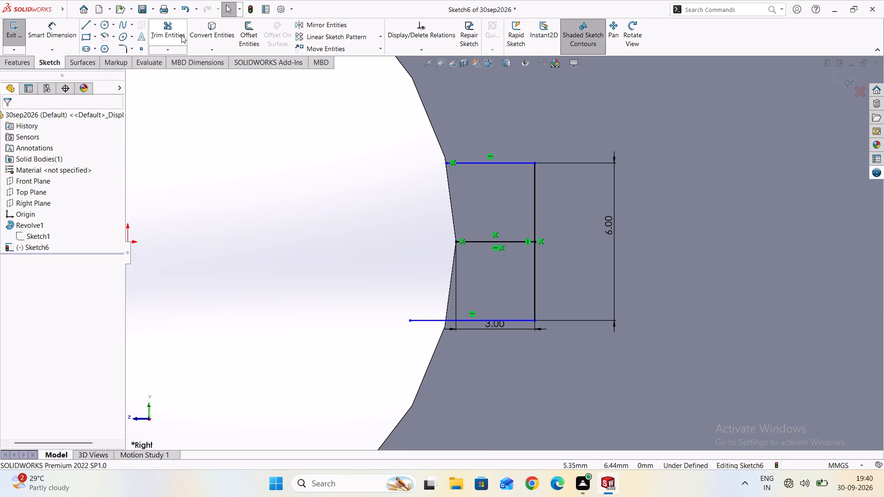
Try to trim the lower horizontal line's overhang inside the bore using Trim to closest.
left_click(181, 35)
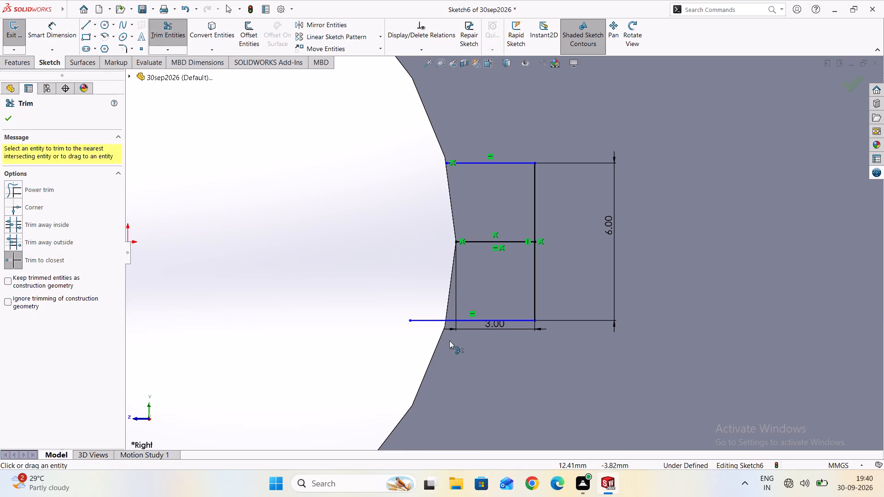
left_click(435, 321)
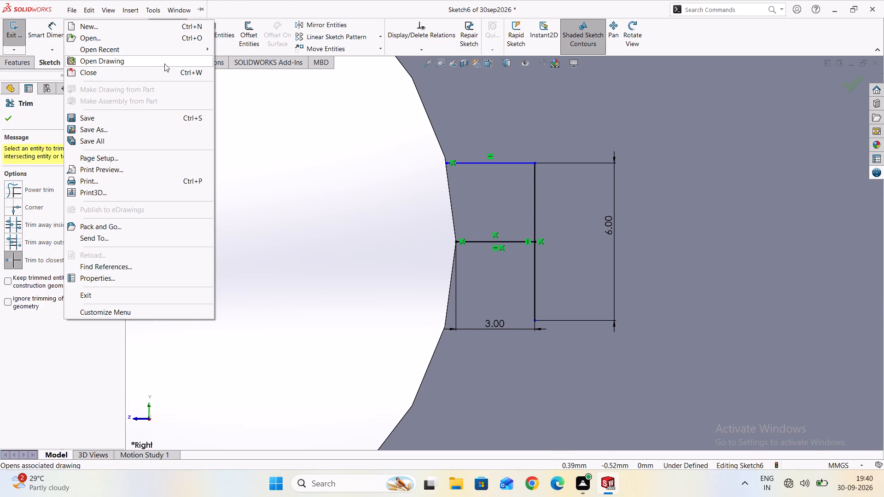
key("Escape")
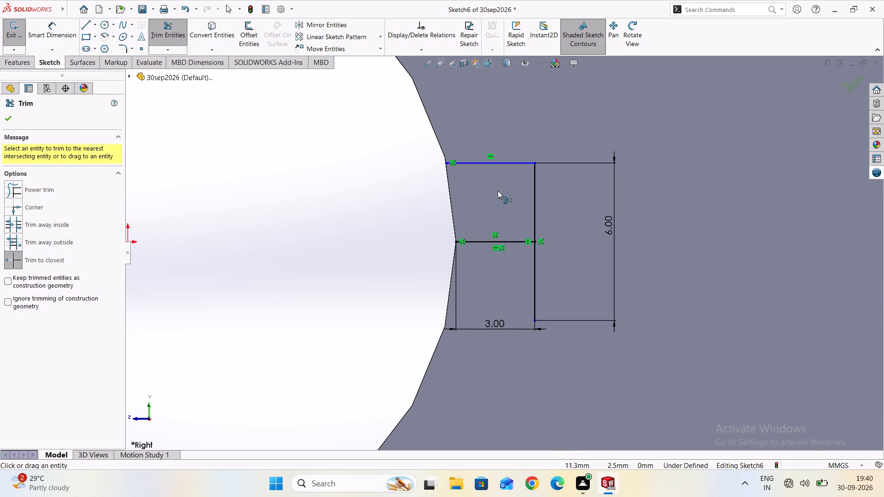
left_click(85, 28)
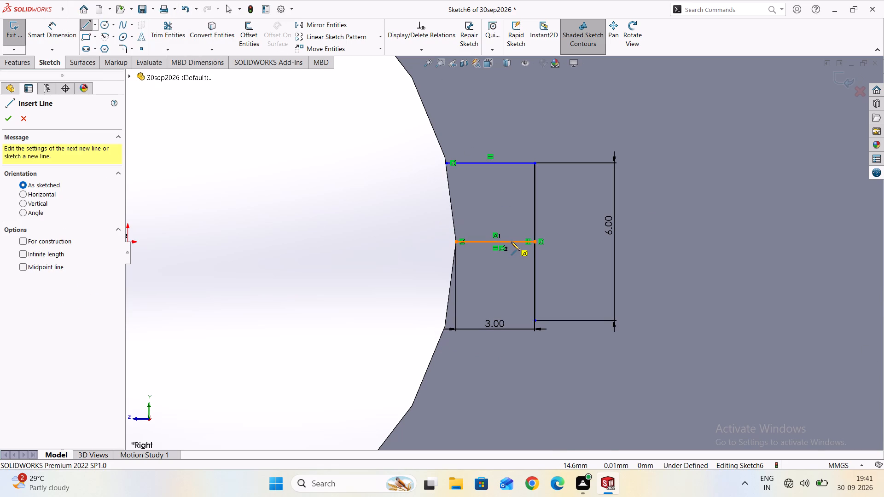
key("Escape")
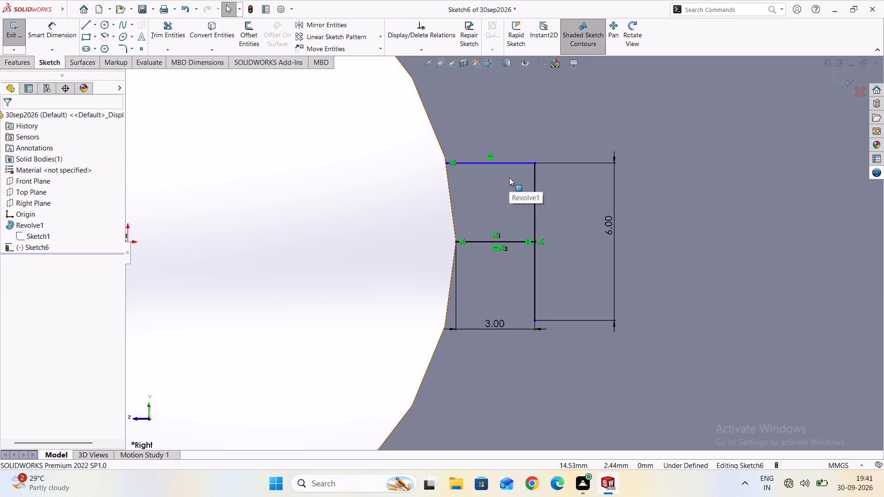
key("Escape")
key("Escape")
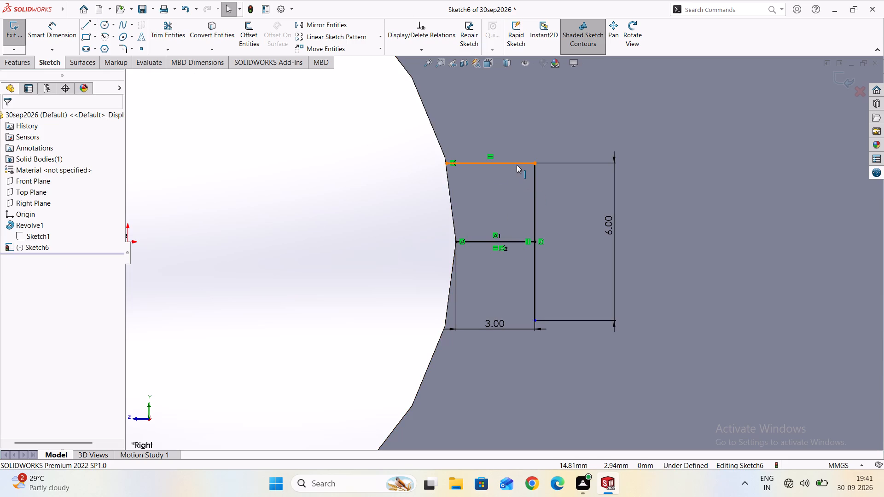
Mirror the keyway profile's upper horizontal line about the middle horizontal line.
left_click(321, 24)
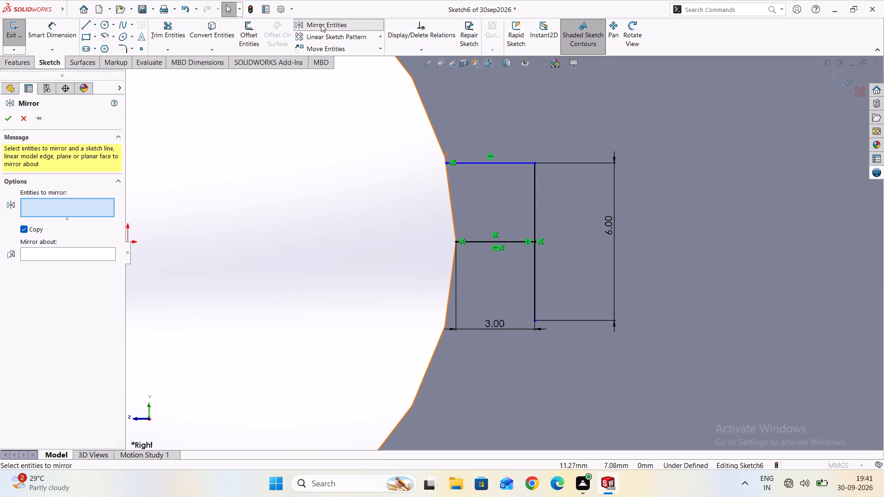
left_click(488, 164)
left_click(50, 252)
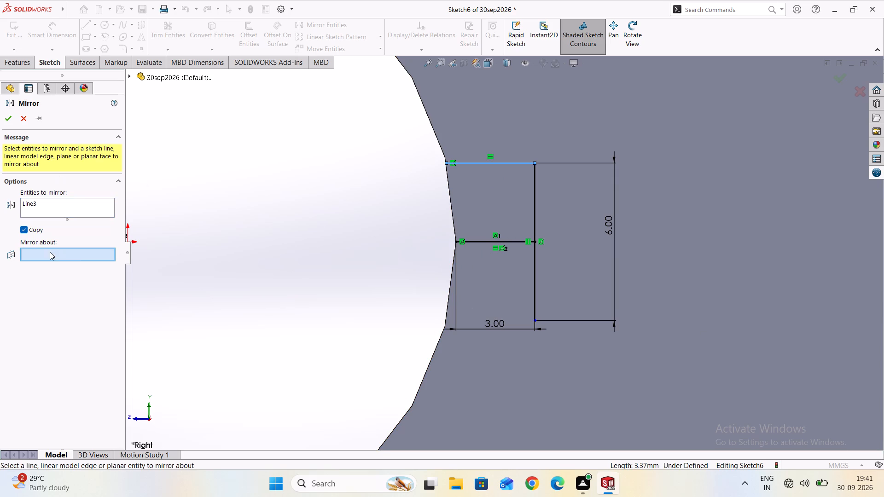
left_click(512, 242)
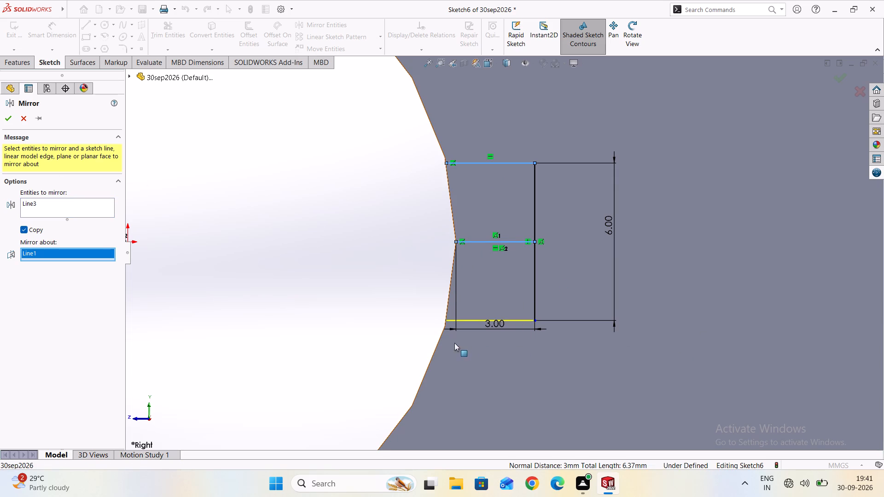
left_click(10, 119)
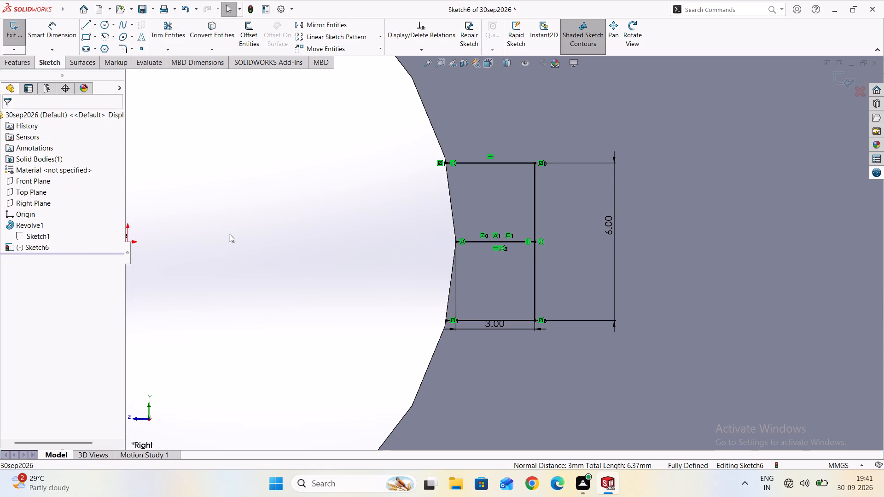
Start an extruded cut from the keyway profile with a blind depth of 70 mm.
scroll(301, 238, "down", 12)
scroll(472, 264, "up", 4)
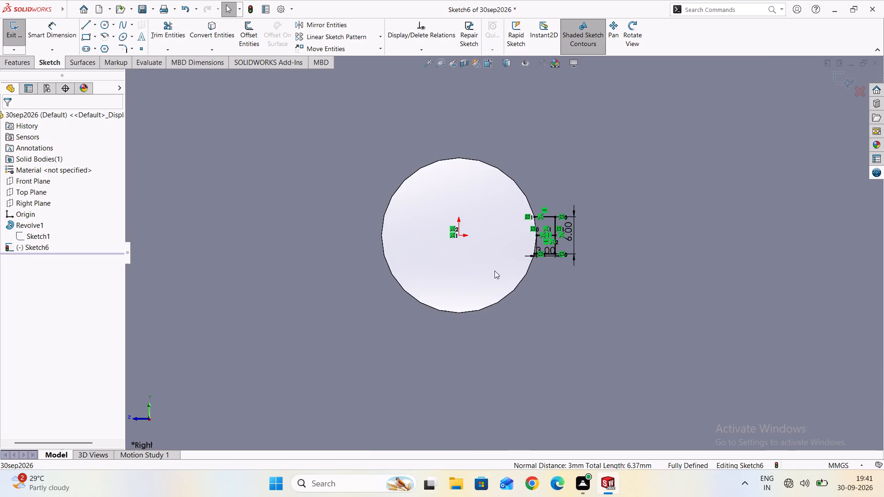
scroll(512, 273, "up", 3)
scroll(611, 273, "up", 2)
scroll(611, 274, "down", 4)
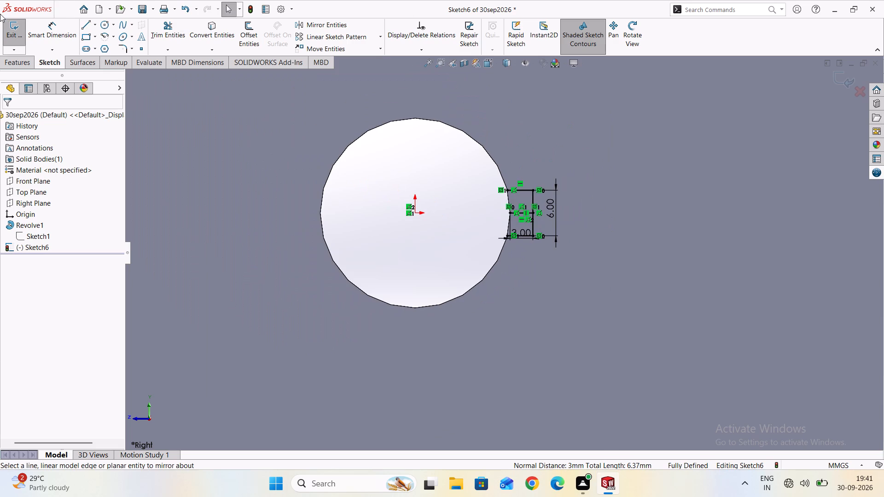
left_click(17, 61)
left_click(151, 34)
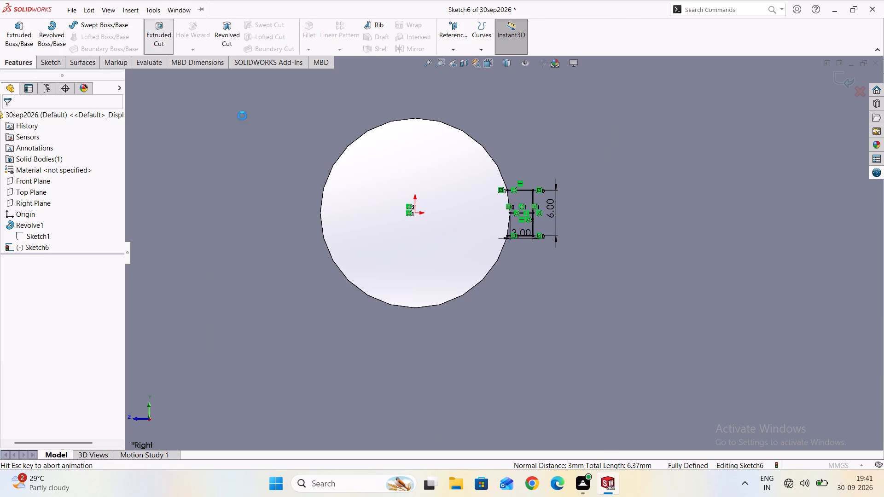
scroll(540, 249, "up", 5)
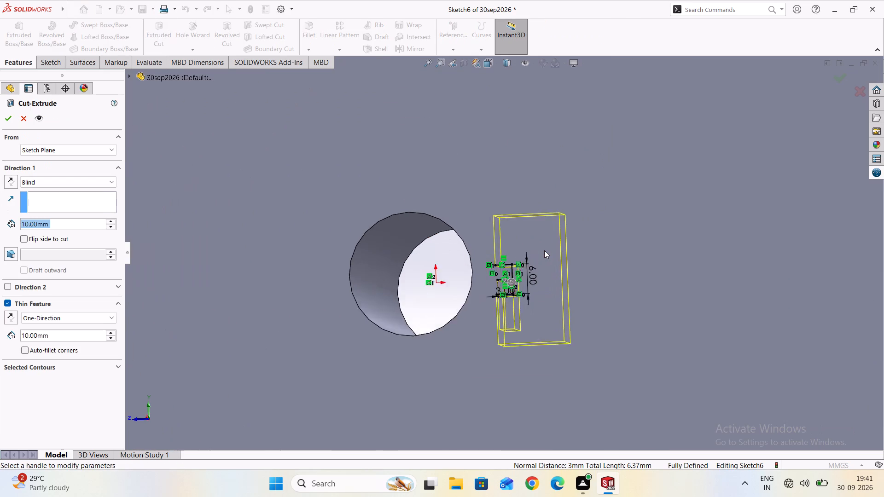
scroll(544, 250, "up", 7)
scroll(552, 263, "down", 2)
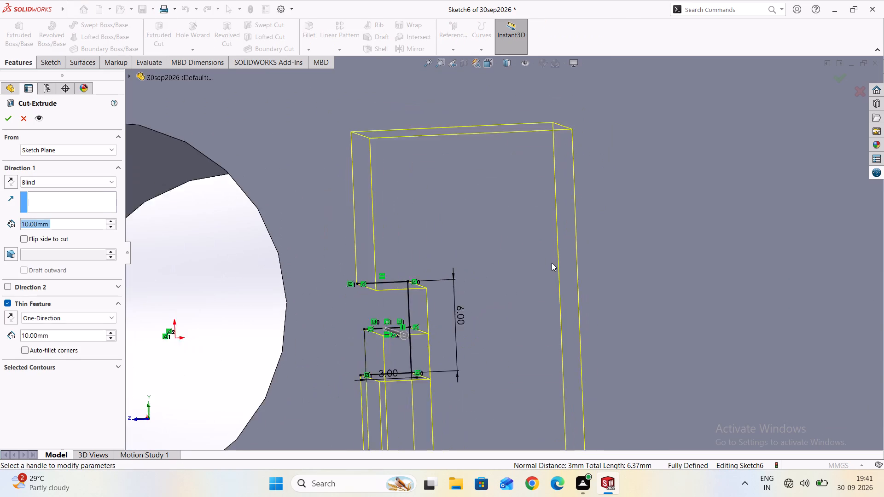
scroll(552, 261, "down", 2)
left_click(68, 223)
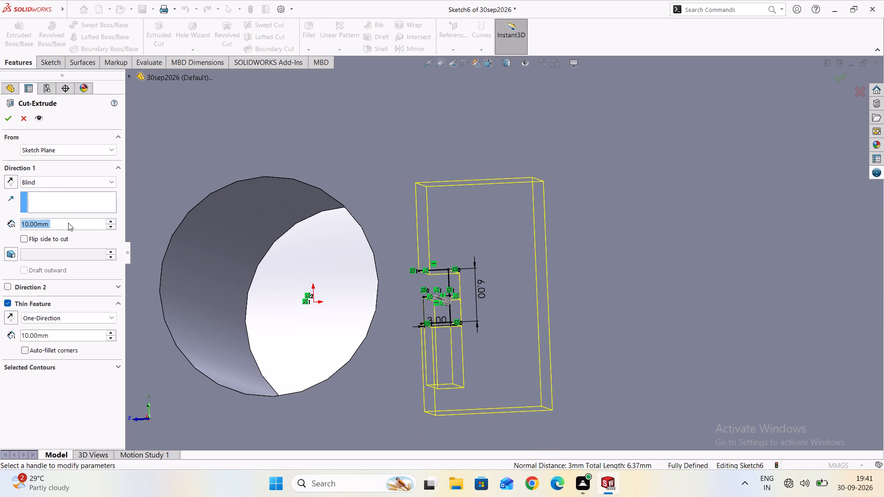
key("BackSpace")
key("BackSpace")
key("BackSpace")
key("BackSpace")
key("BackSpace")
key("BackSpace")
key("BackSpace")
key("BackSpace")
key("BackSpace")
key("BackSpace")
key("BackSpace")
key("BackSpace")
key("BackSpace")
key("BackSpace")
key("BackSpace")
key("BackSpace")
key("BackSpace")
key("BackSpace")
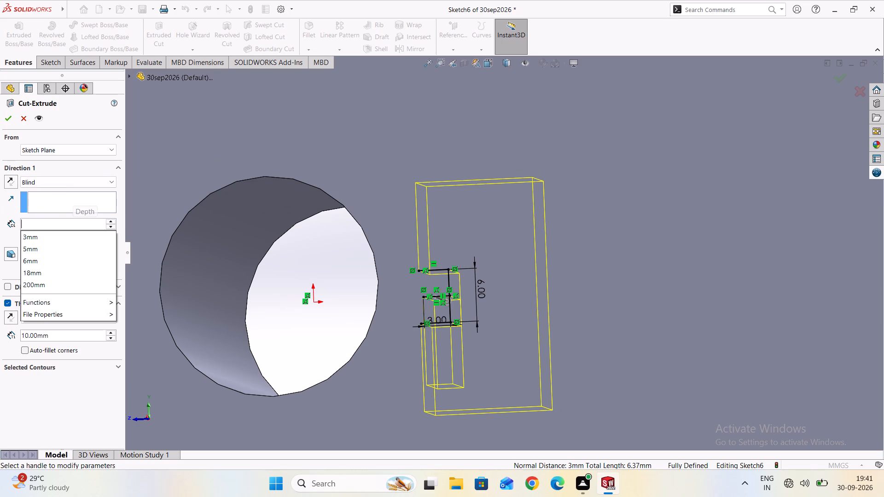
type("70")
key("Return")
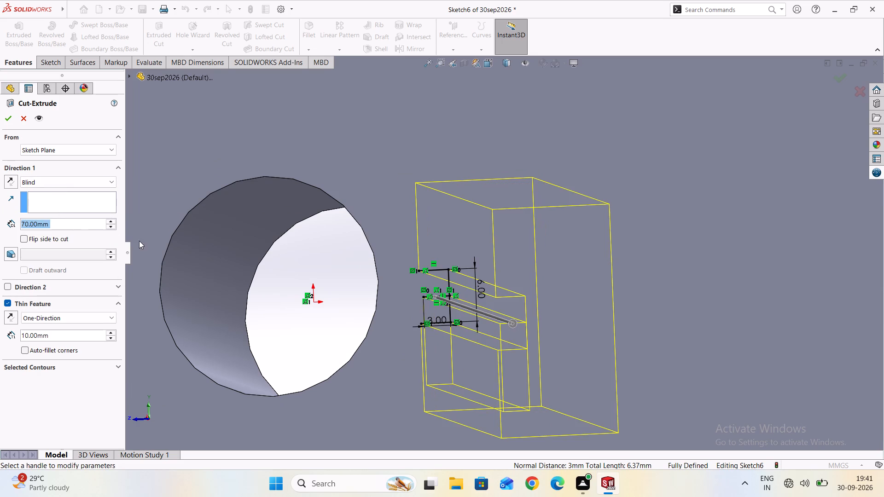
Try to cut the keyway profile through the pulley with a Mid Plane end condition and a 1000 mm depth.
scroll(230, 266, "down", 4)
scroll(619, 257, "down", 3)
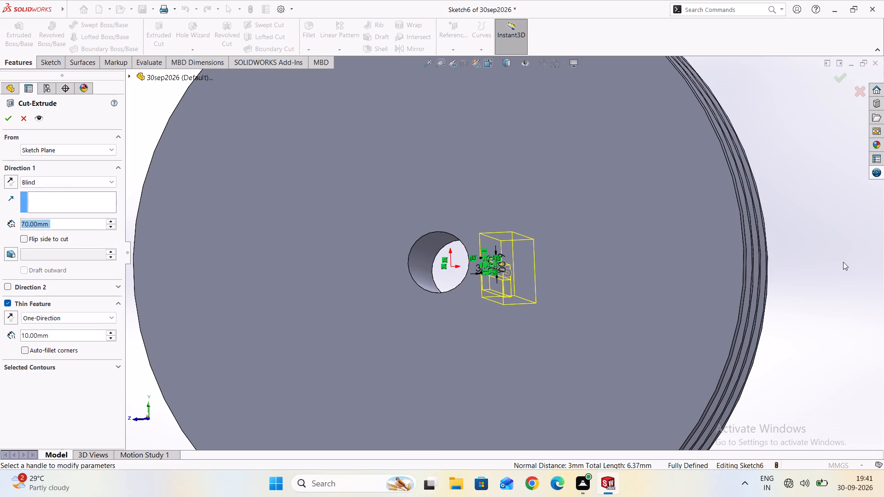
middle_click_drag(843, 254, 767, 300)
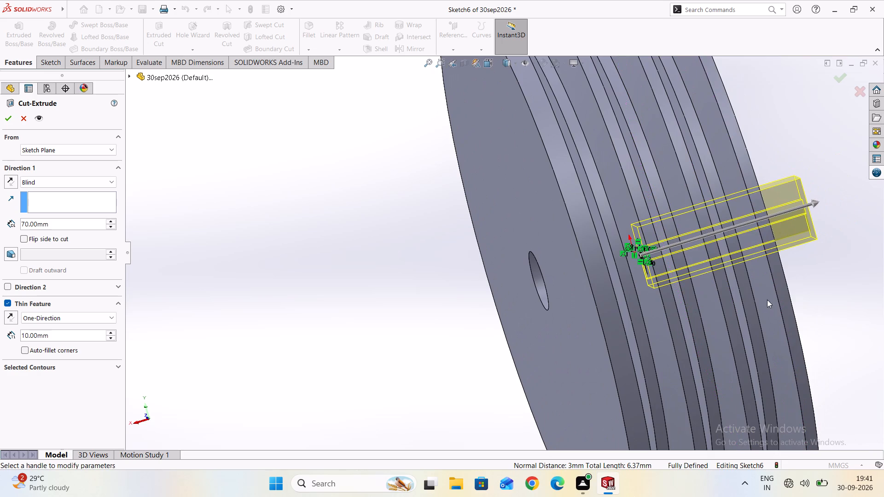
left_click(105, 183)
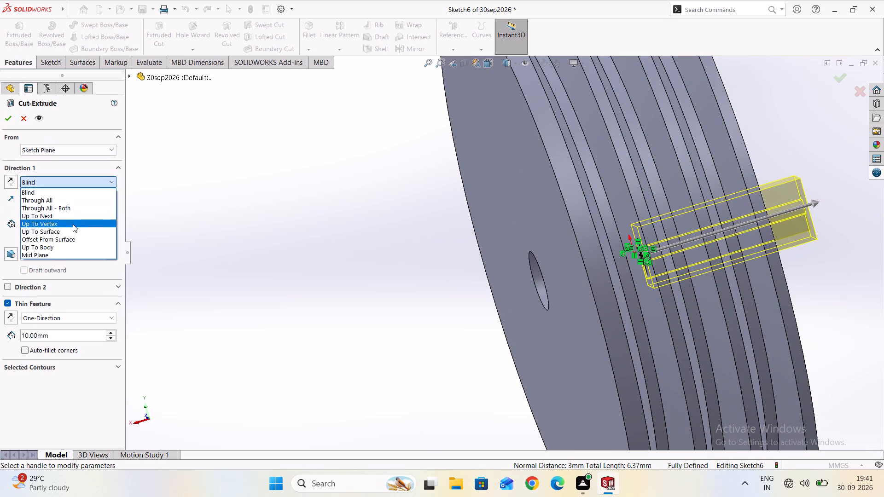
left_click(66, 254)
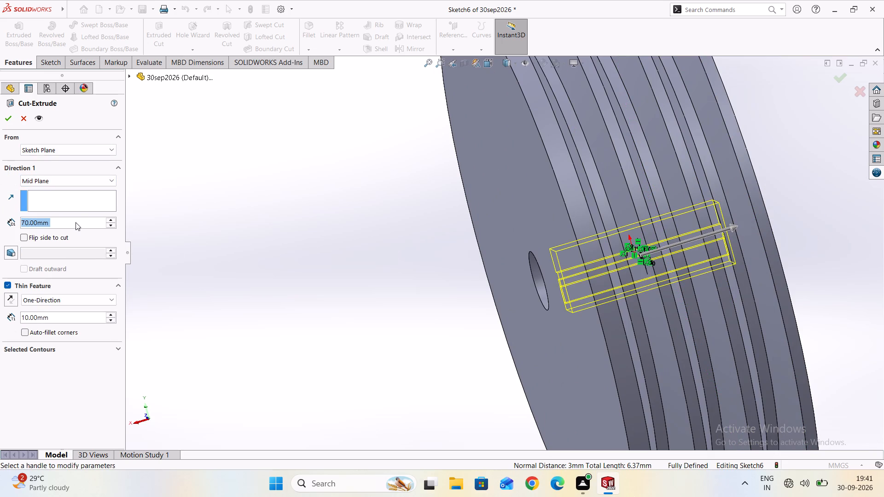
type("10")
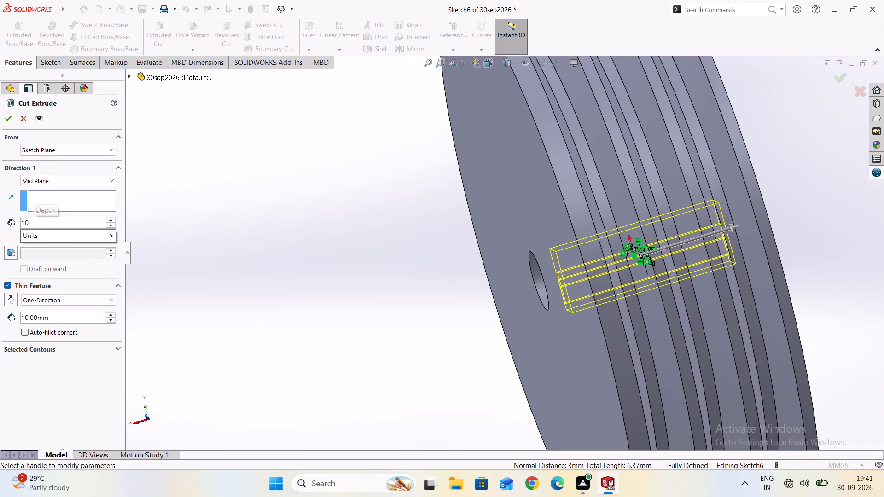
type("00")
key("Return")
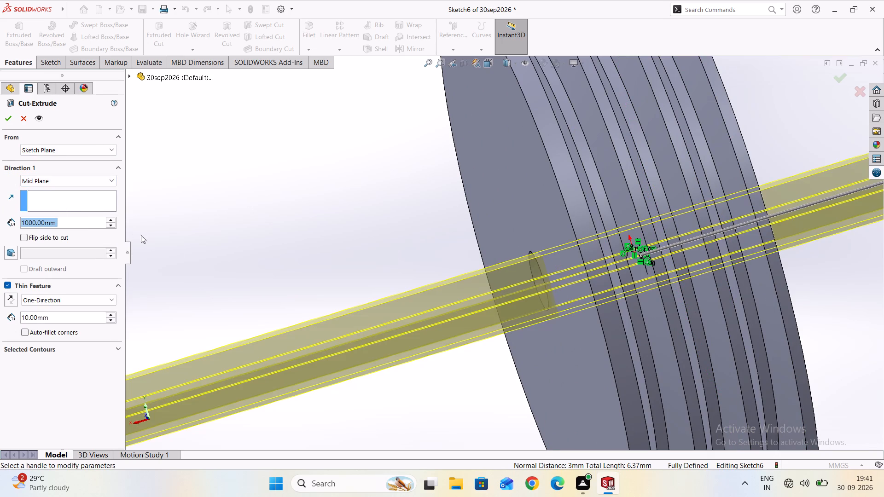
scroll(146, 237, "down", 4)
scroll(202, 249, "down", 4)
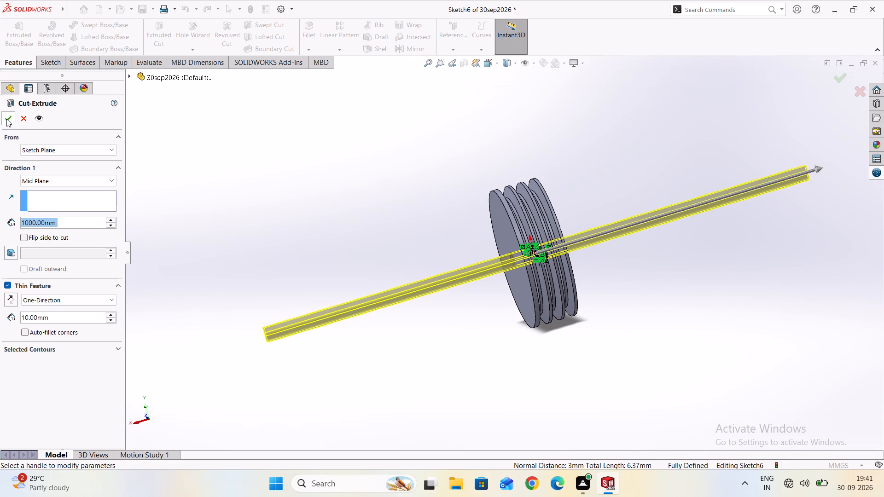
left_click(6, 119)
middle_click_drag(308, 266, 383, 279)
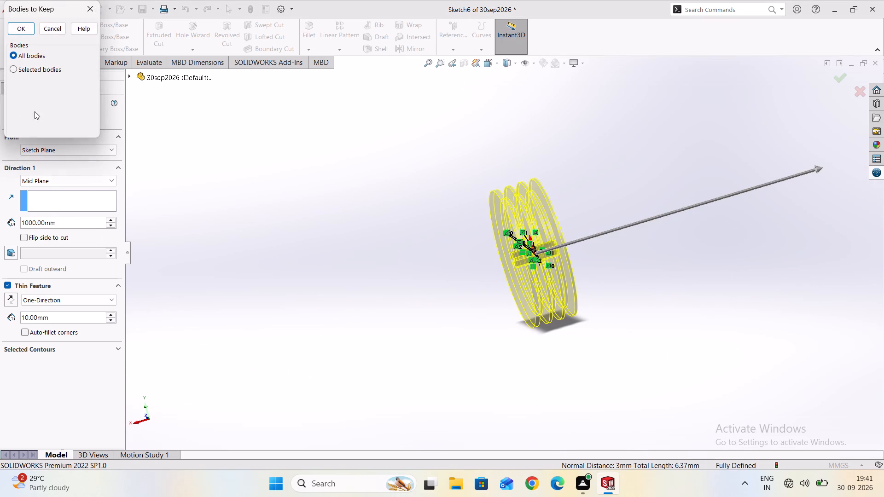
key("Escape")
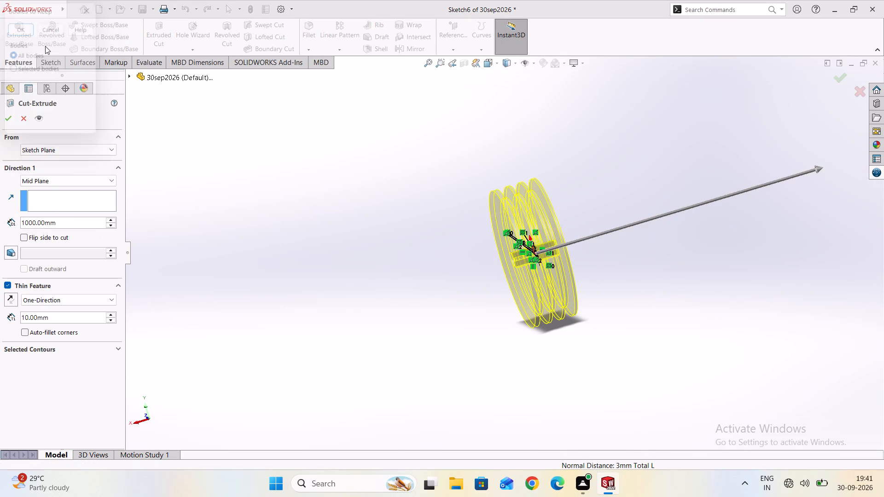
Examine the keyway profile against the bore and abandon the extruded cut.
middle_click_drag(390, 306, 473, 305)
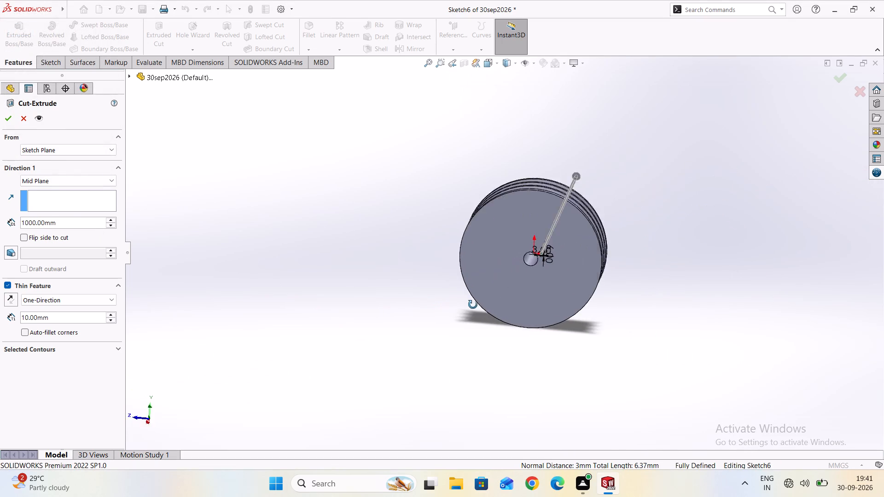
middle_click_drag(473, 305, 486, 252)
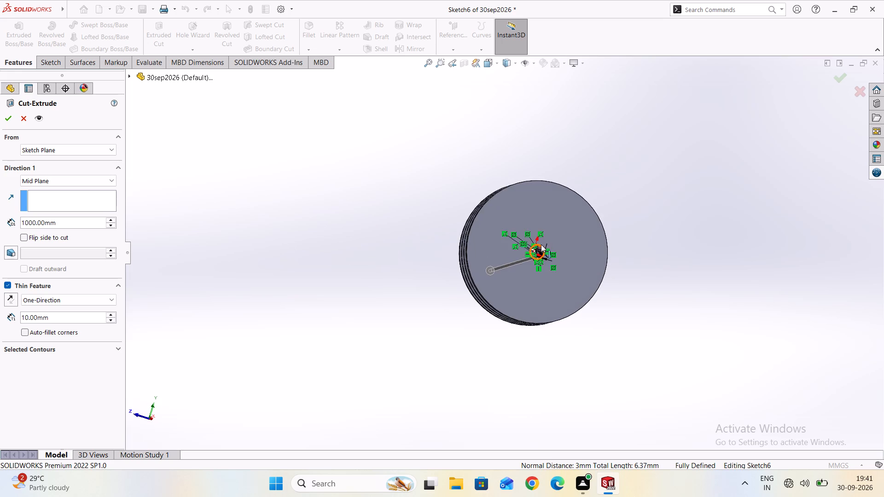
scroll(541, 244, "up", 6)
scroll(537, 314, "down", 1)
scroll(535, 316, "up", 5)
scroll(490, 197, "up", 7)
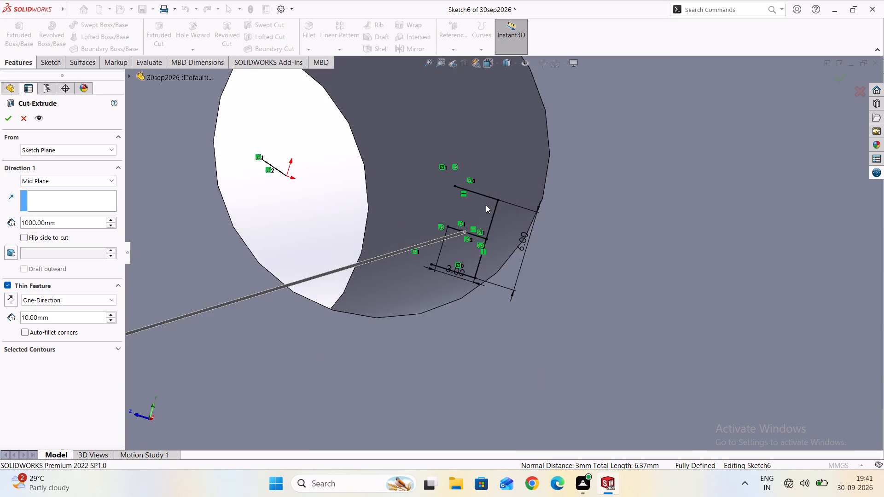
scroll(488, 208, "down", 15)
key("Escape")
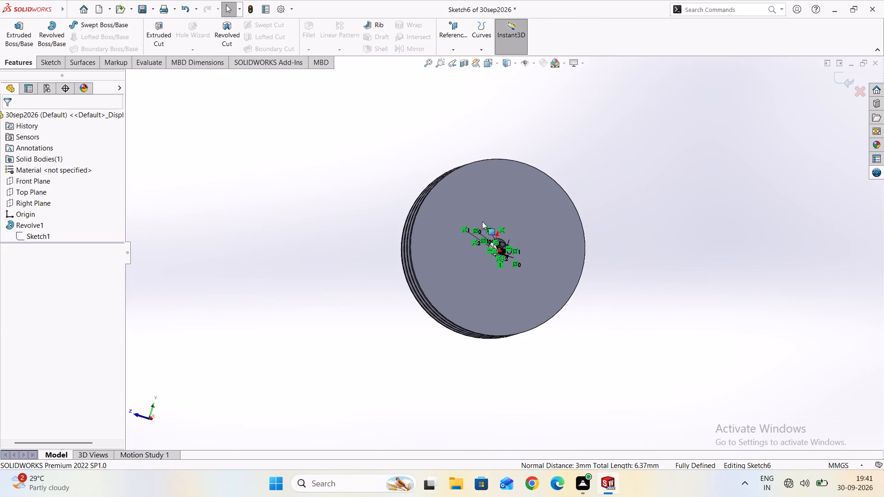
Undo the mirror and the trim of the lower horizontal line.
scroll(532, 224, "down", 2)
key("ctrl+z")
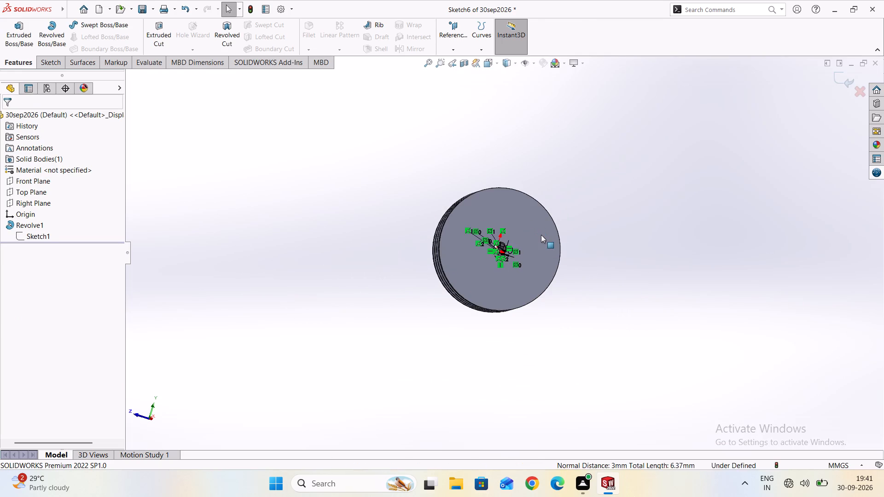
key("ctrl+z")
Undo both outer horizontal lines of the keyway profile and the deletion of the 3 mm vertical dimension.
middle_click_drag(619, 247, 580, 293)
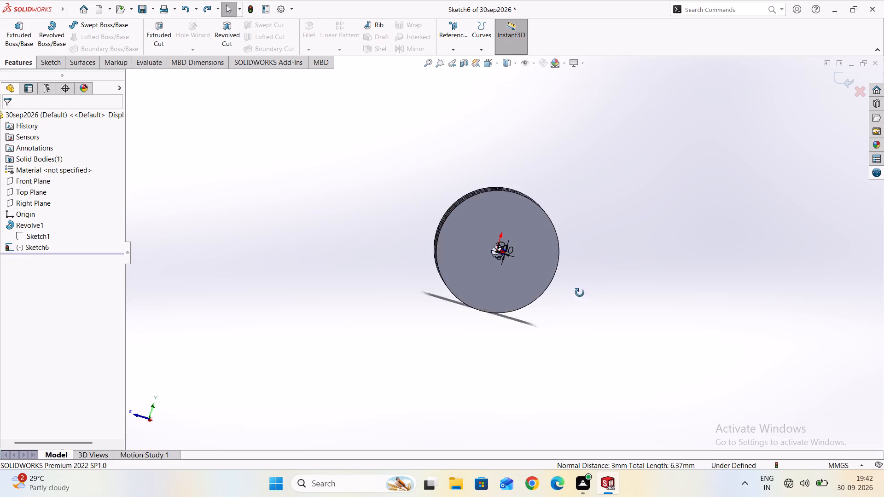
middle_click_drag(580, 293, 531, 301)
middle_click_drag(574, 288, 635, 266)
scroll(491, 266, "up", 2)
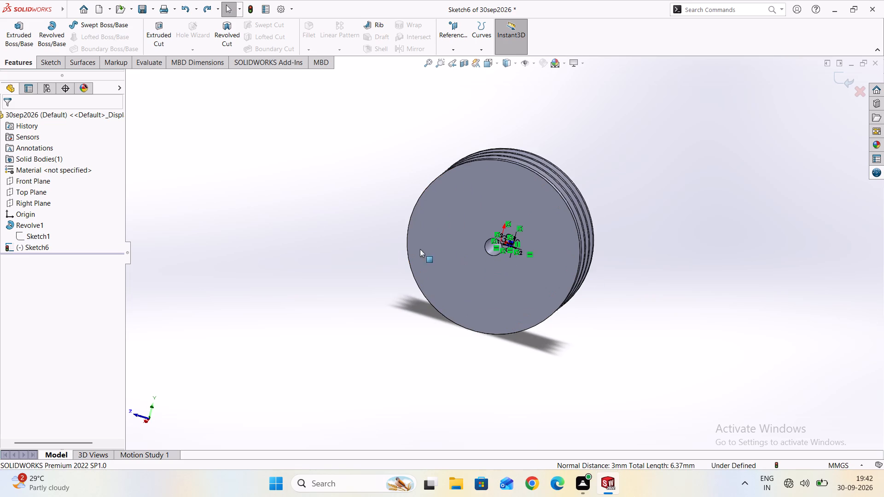
scroll(557, 231, "up", 4)
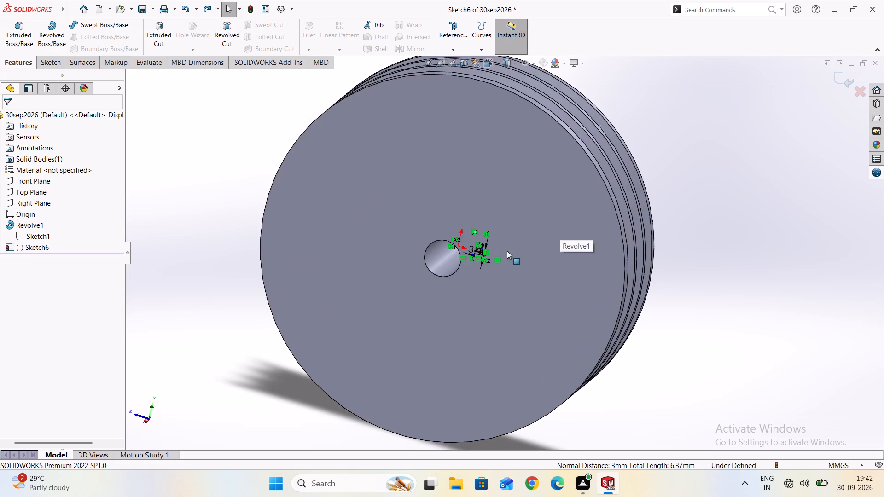
scroll(425, 251, "up", 5)
scroll(593, 249, "up", 10)
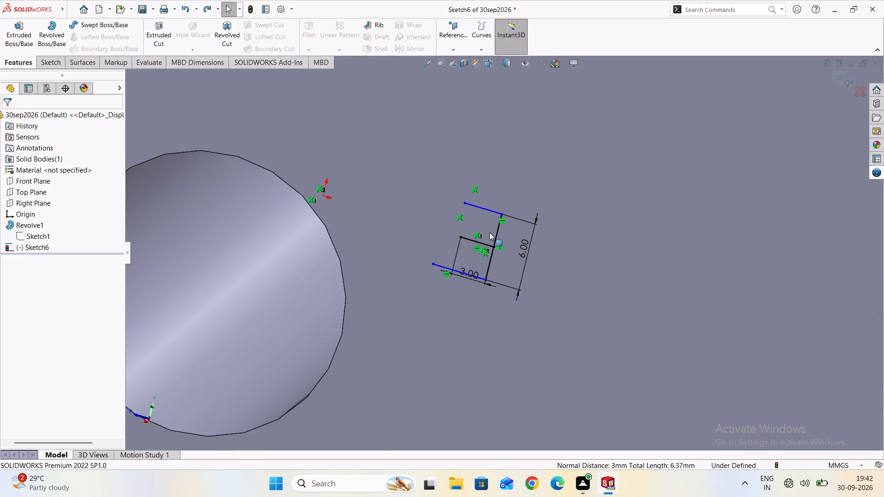
scroll(493, 230, "up", 7)
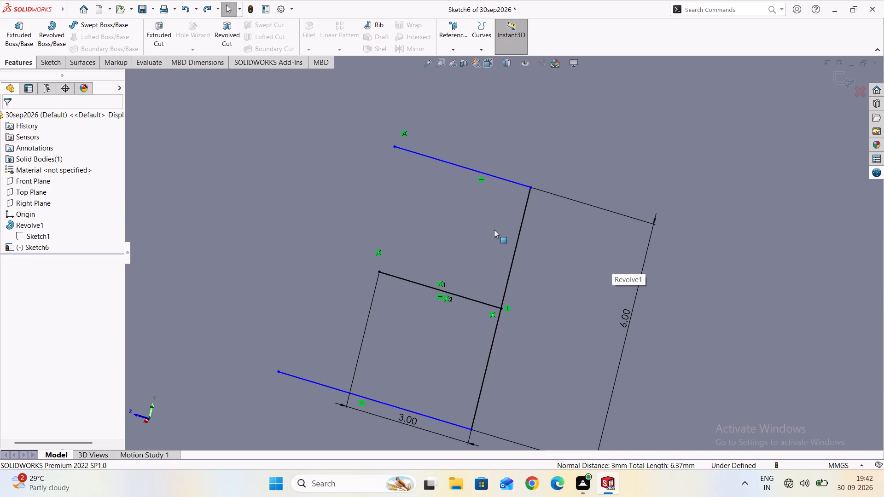
scroll(494, 230, "down", 5)
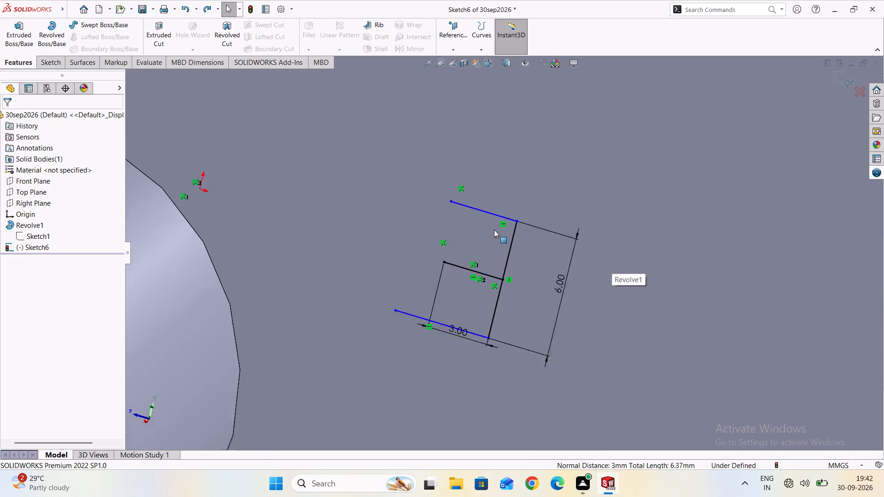
scroll(494, 230, "down", 7)
key("ctrl+z")
key("ctrl+z")
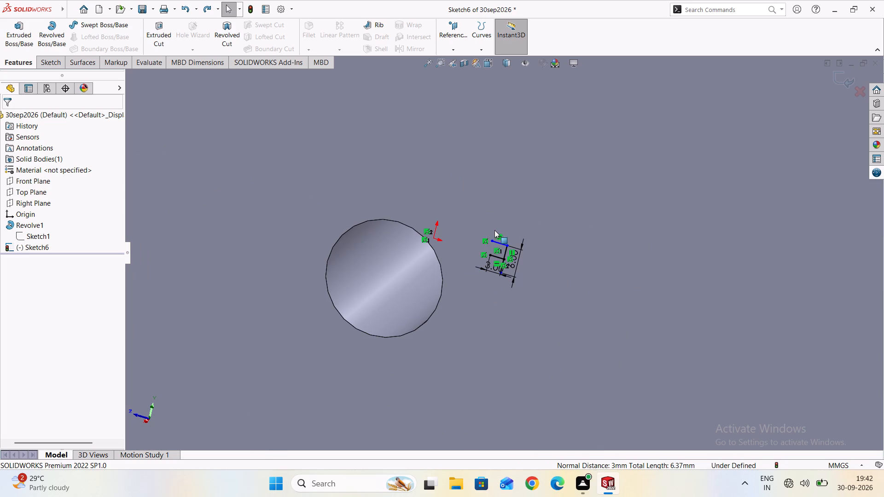
key("ctrl+z")
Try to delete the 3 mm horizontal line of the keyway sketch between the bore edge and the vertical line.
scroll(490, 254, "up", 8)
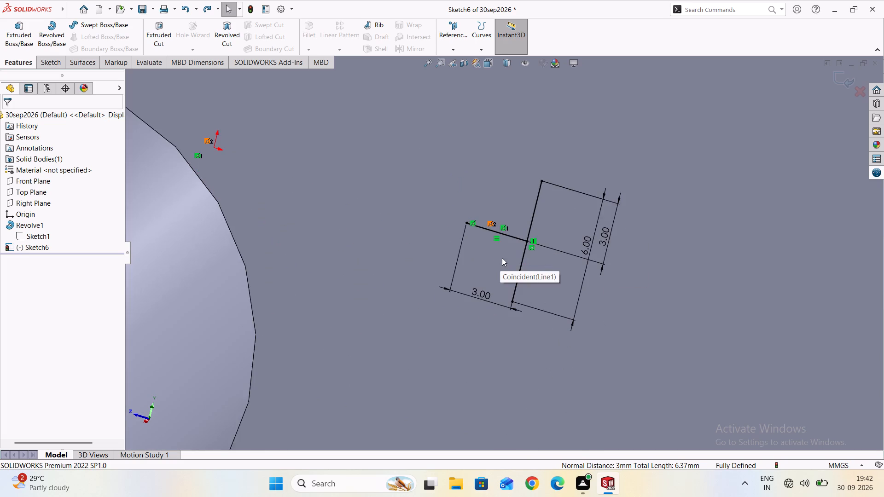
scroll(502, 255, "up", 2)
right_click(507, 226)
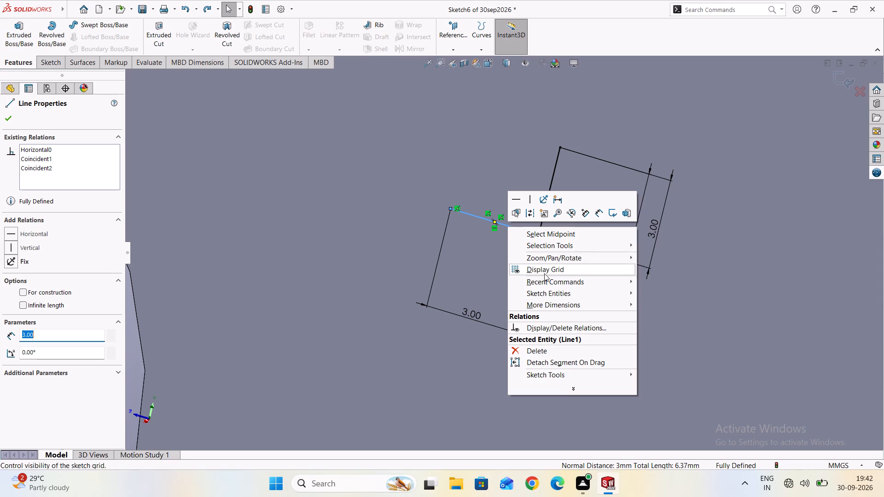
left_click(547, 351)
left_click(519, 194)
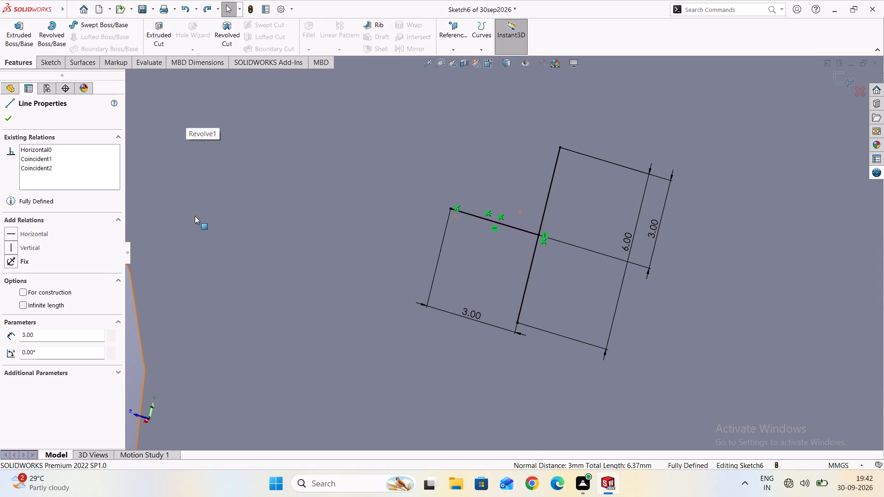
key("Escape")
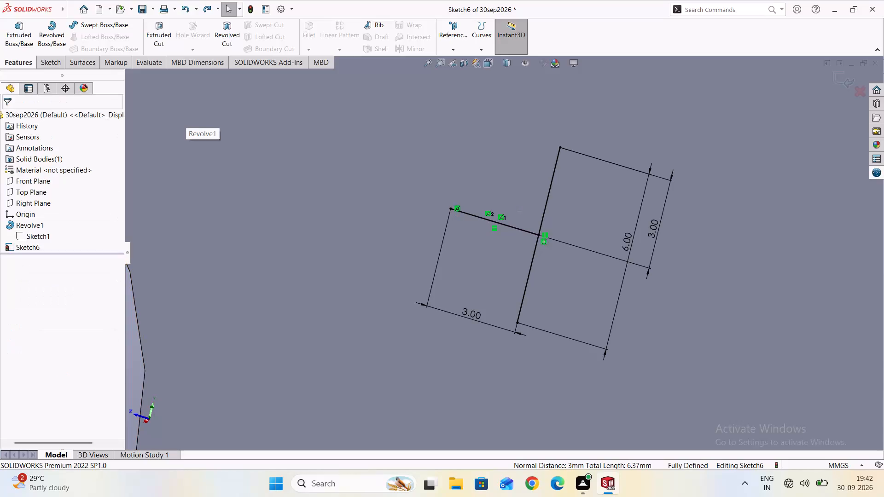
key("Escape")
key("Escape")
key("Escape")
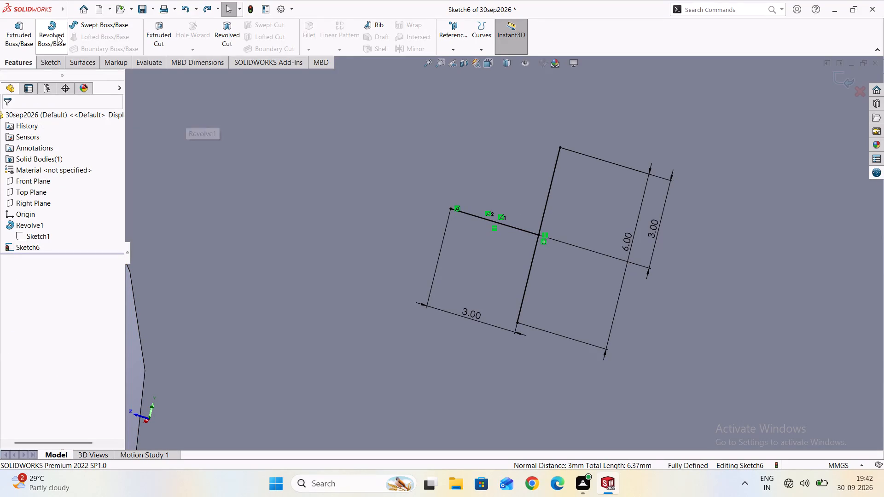
Close the keyway sketch and start a new sketch on the Right Plane.
left_click(45, 60)
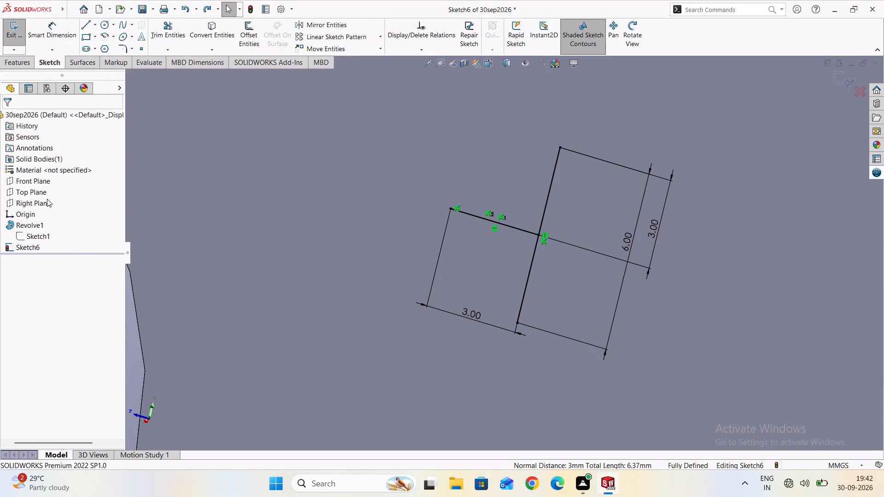
right_click(47, 200)
left_click(49, 181)
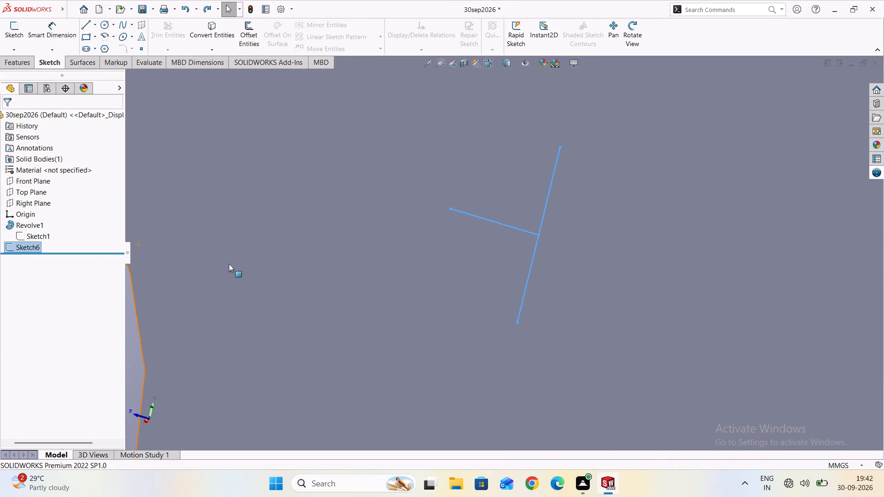
scroll(332, 267, "down", 17)
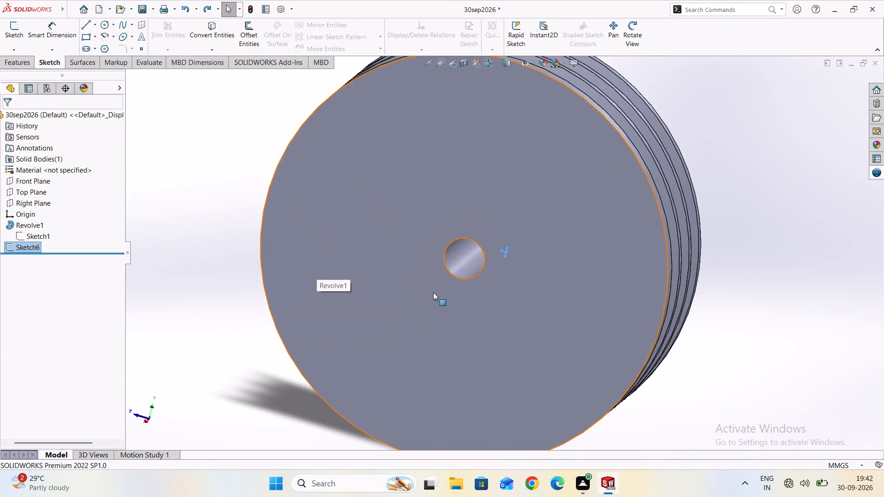
right_click(38, 207)
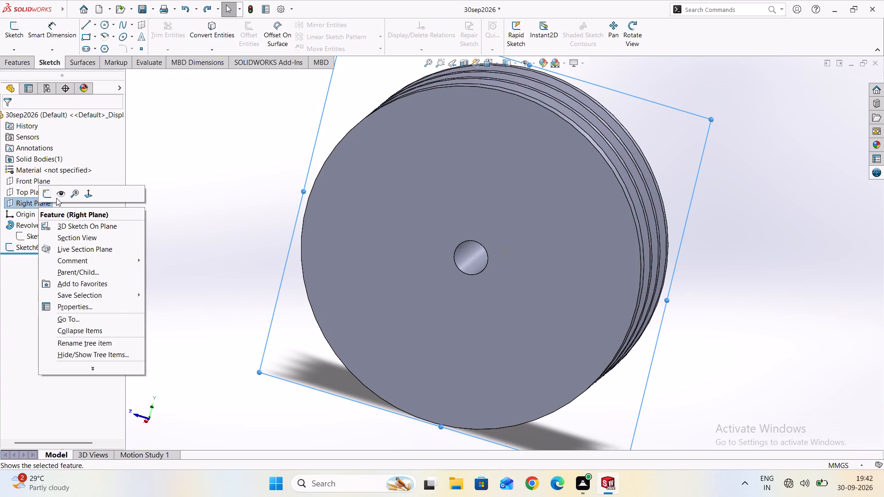
left_click(44, 199)
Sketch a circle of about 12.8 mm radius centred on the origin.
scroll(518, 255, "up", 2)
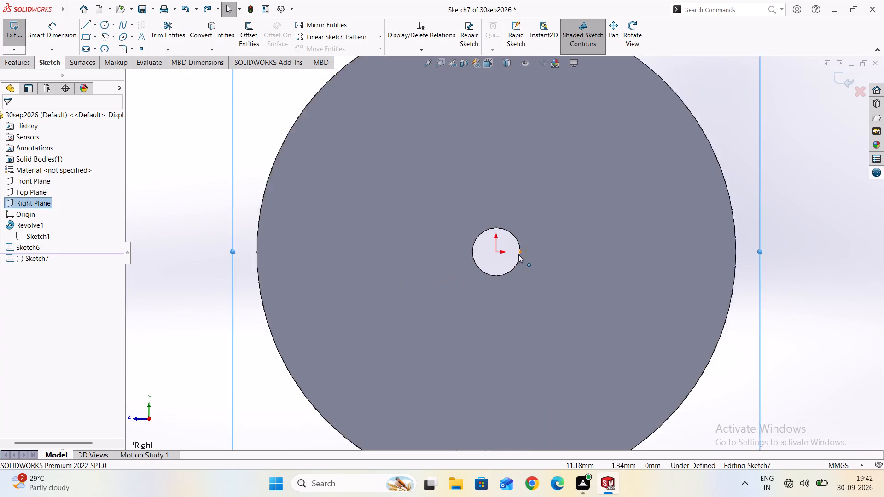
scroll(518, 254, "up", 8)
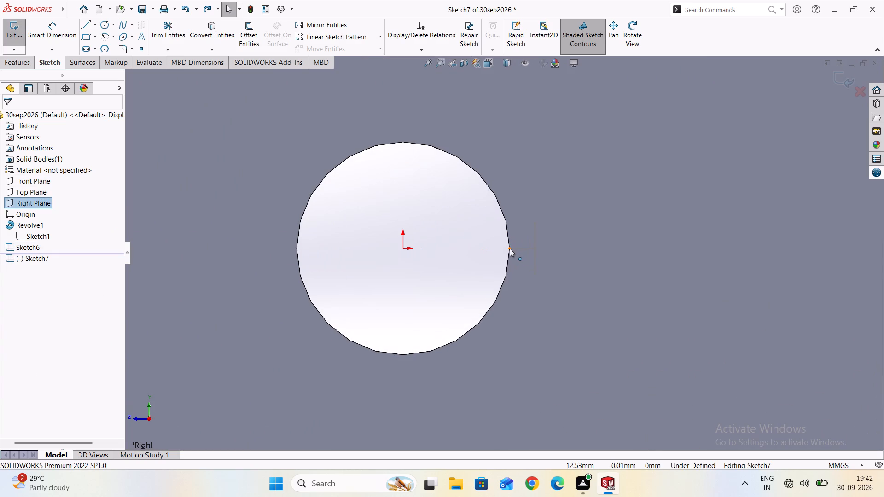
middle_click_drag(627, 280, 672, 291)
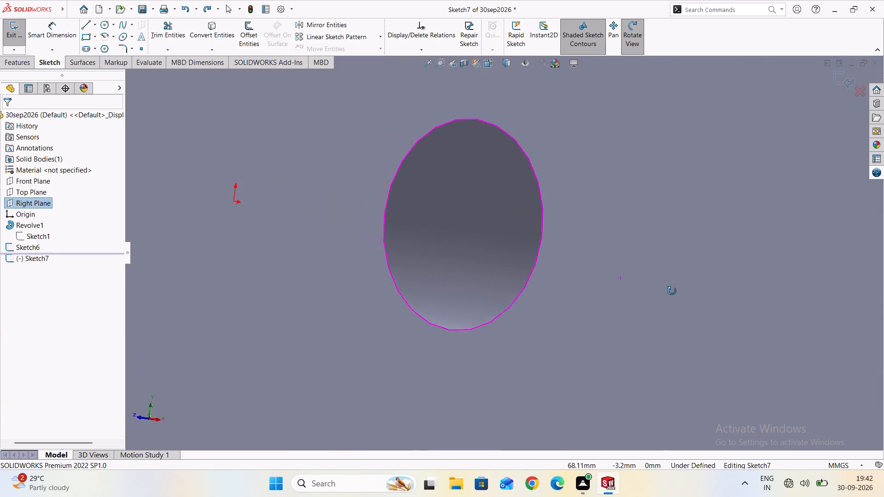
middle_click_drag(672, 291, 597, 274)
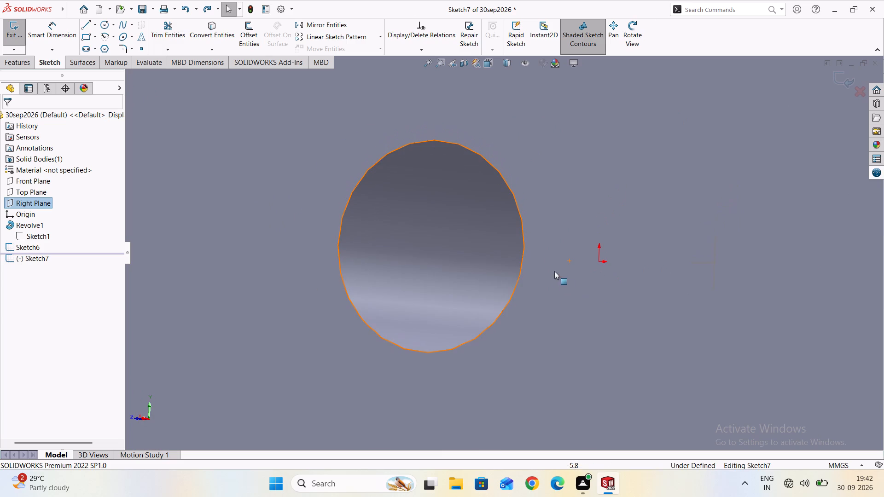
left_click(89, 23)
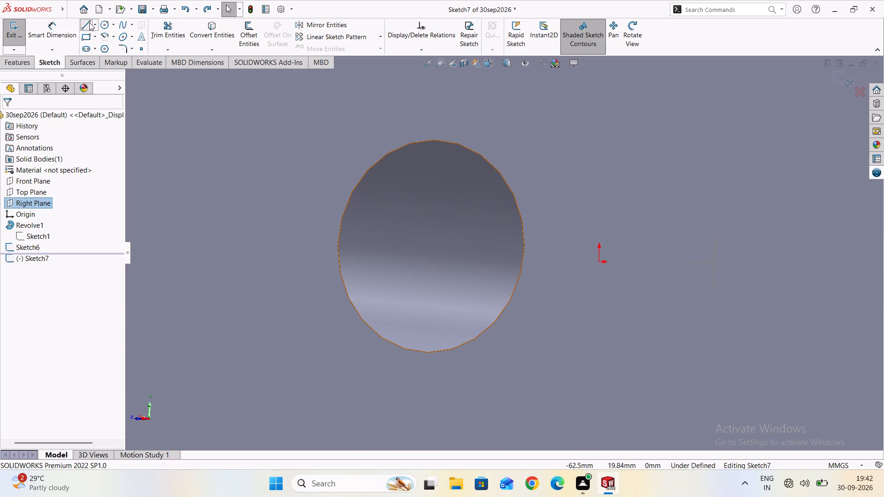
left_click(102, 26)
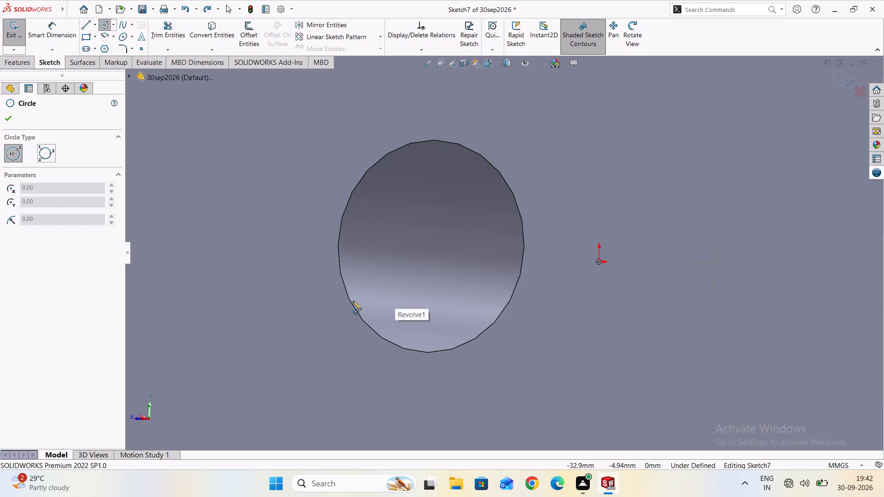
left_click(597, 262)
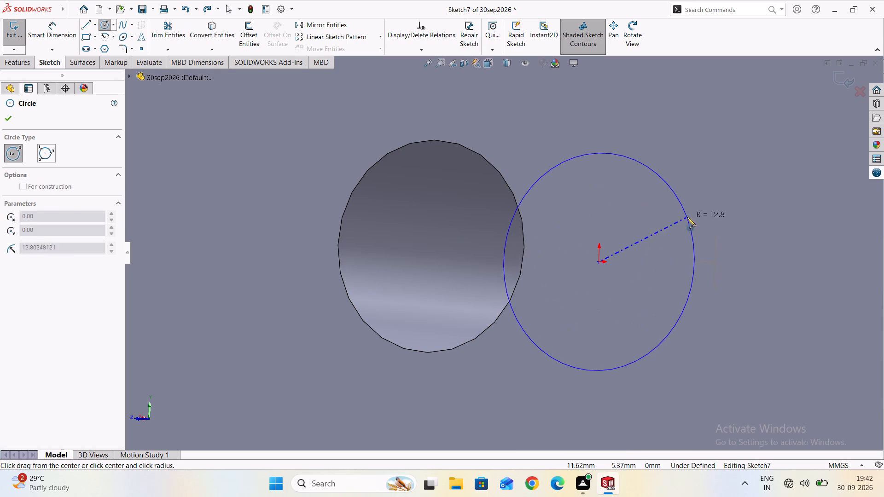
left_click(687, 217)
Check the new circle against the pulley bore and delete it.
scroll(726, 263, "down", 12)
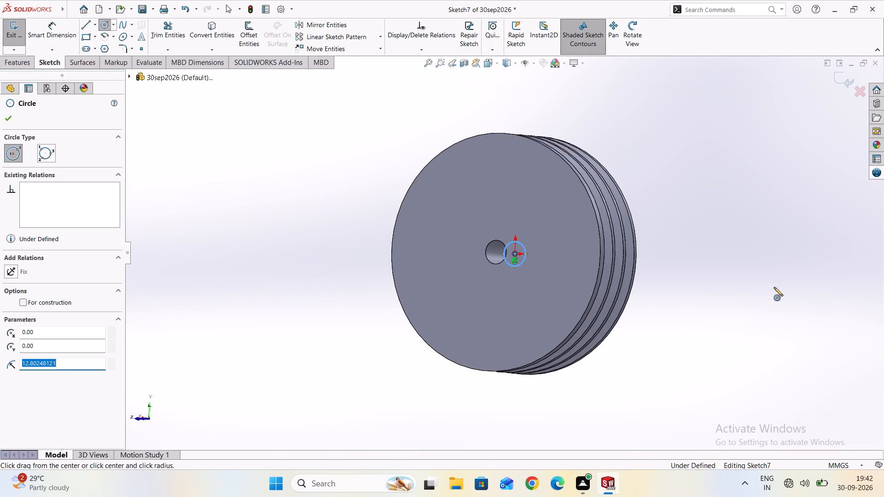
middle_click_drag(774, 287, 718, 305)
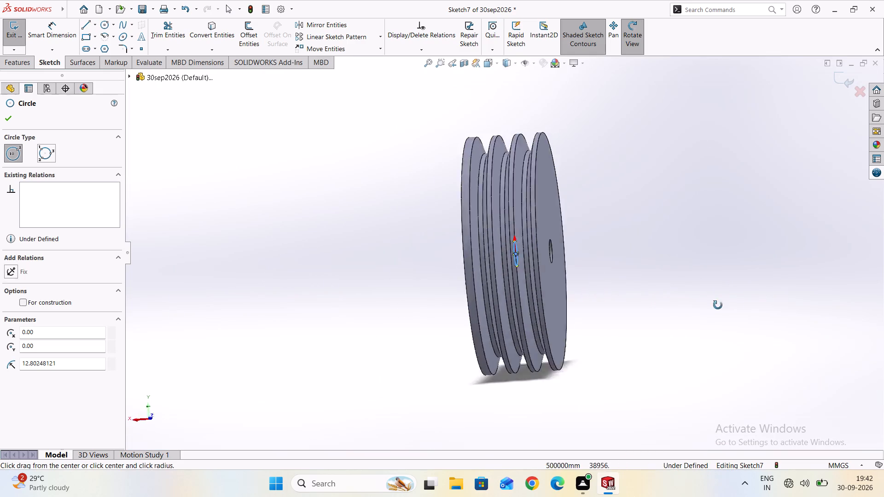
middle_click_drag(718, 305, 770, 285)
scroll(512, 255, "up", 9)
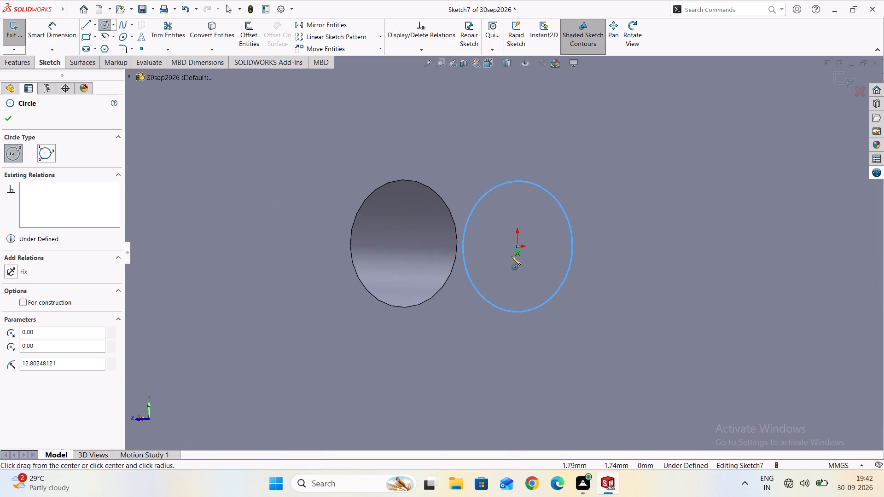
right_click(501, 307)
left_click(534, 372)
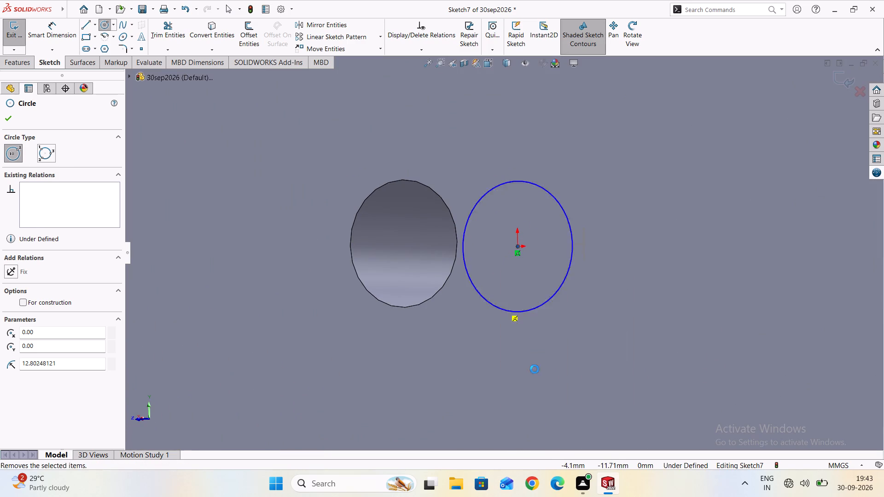
Orient the pulley to the Right view and set its display style to wireframe.
scroll(539, 283, "down", 3)
scroll(579, 262, "down", 3)
middle_click_drag(577, 264, 524, 288)
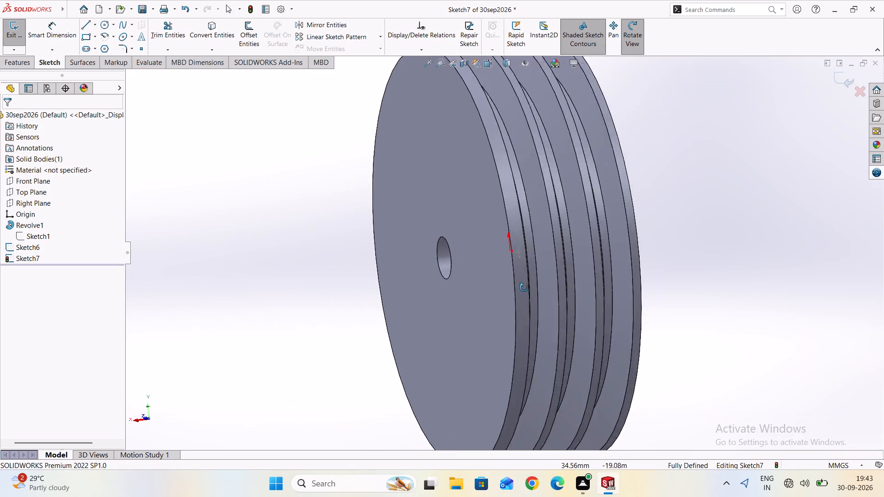
middle_click_drag(524, 288, 416, 303)
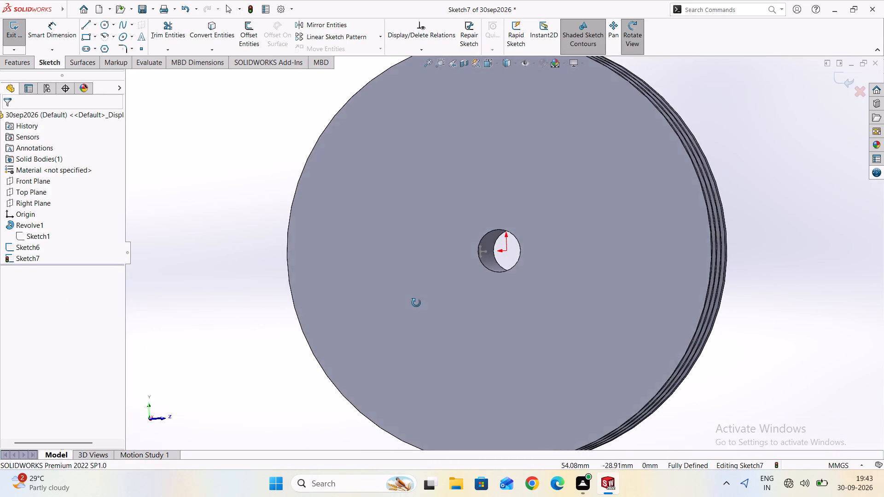
middle_click_drag(416, 303, 580, 277)
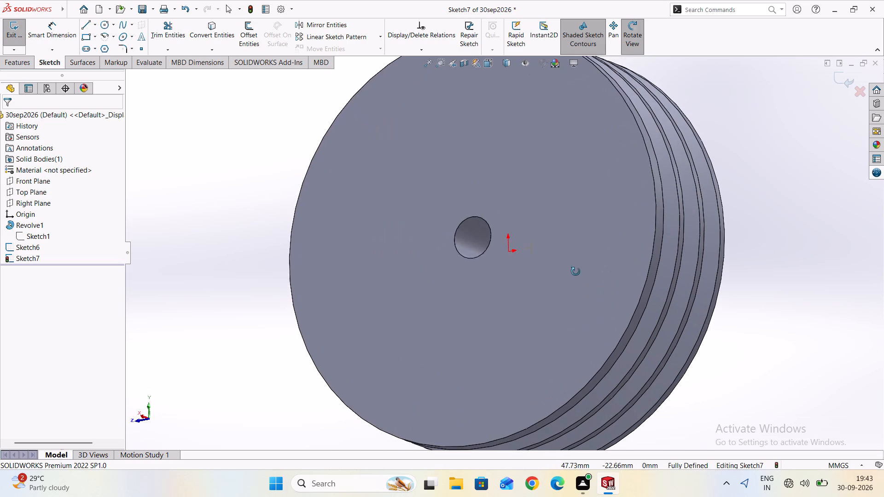
left_click(496, 63)
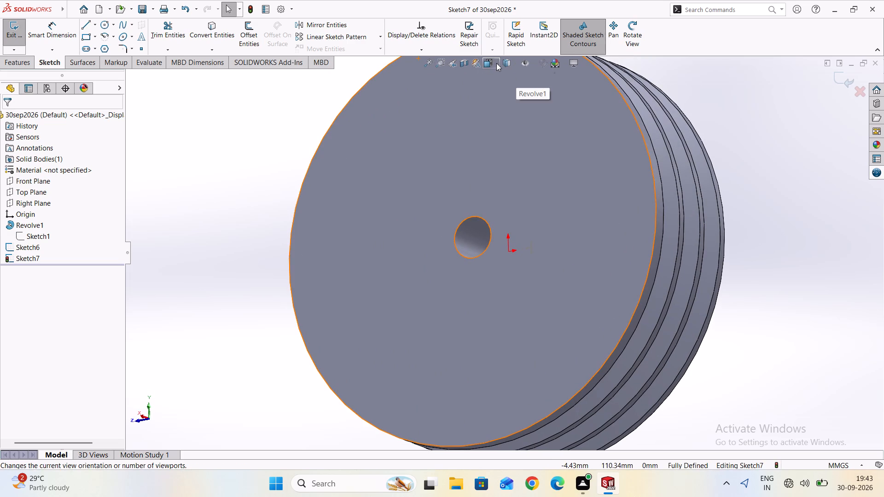
left_click(542, 119)
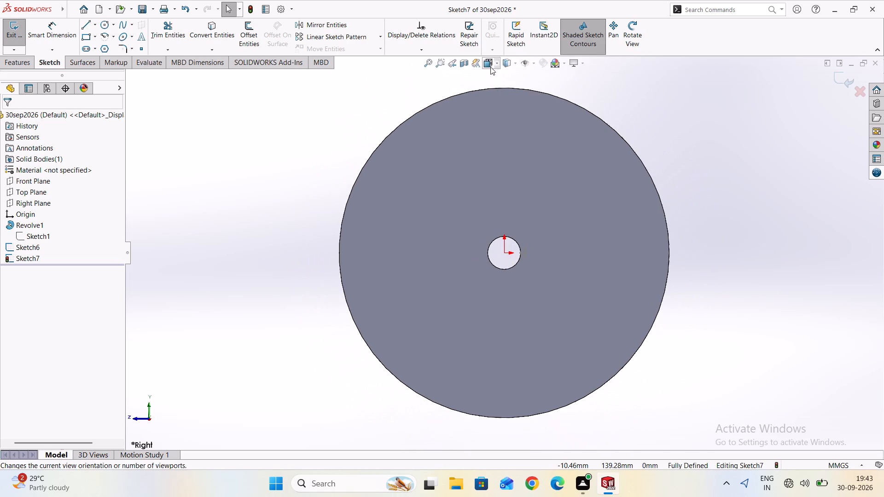
left_click(515, 61)
left_click(510, 127)
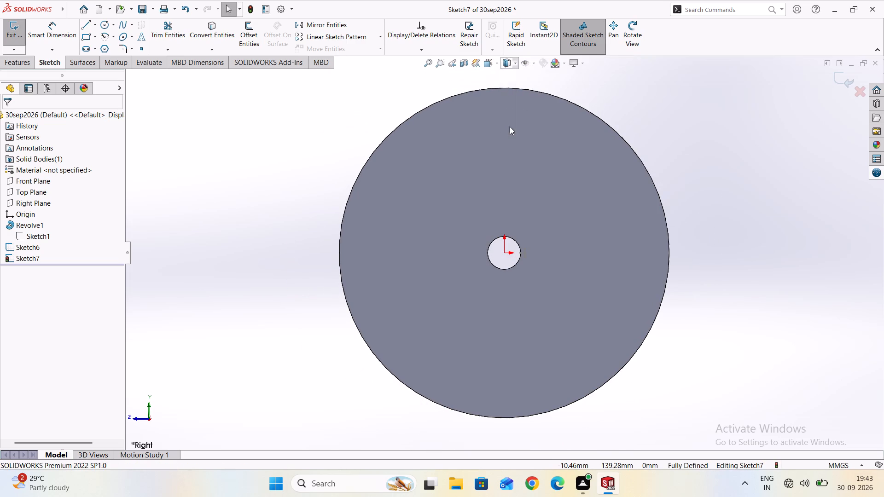
Sketch a horizontal line about 4.1 mm long from the keyway vertical line's upper end to just inside the bore edge.
scroll(537, 256, "up", 5)
scroll(483, 248, "up", 11)
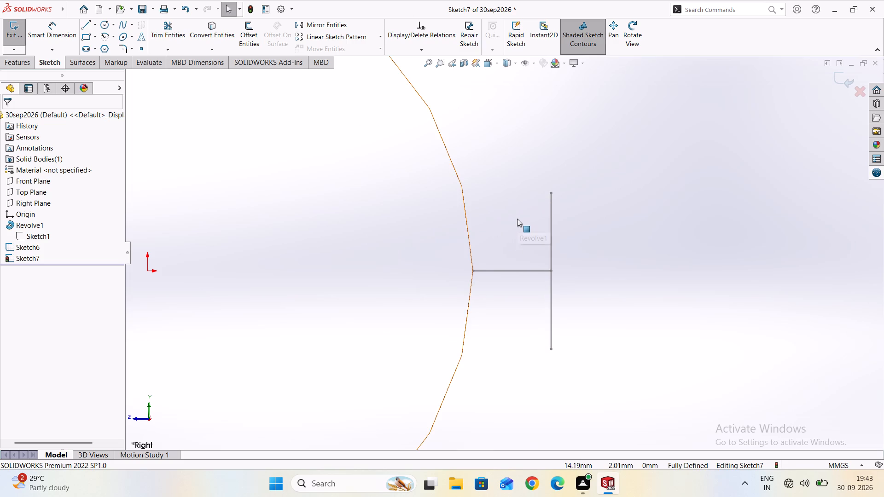
key("Escape")
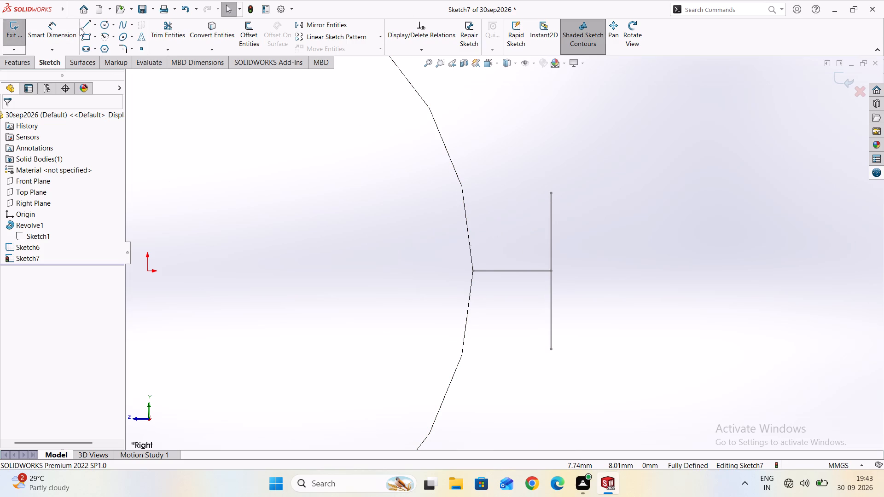
left_click(87, 25)
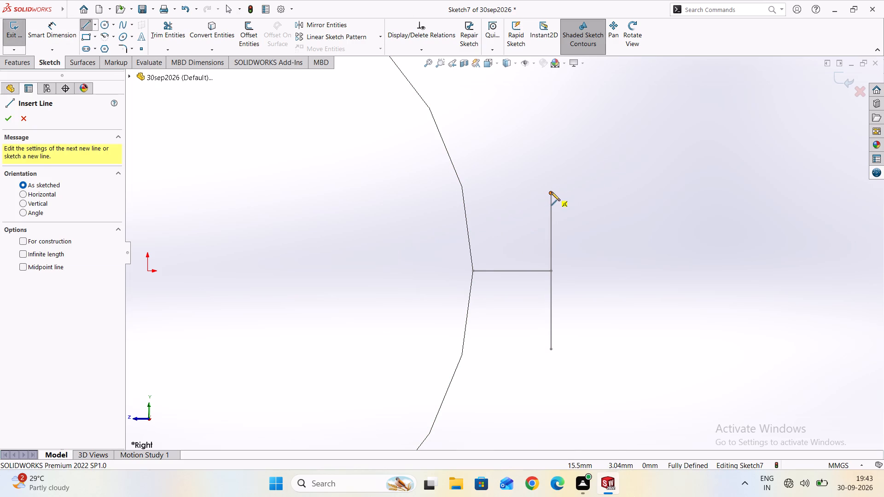
left_click(551, 191)
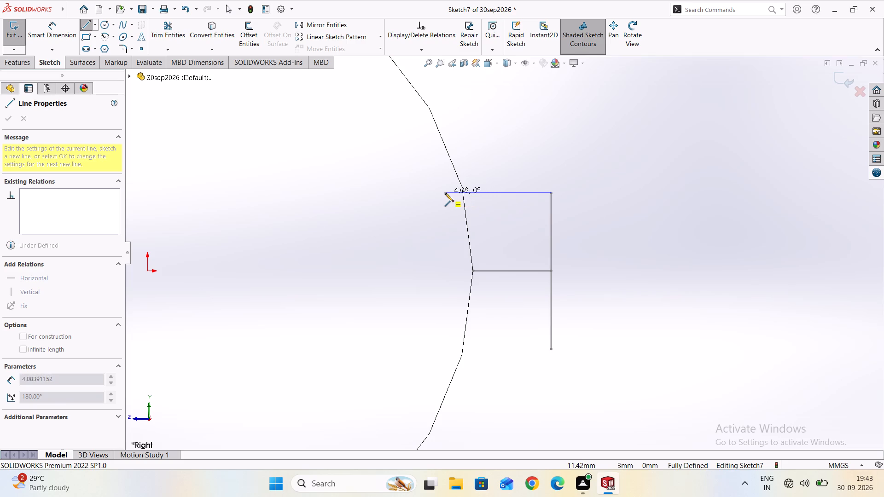
left_click(445, 192)
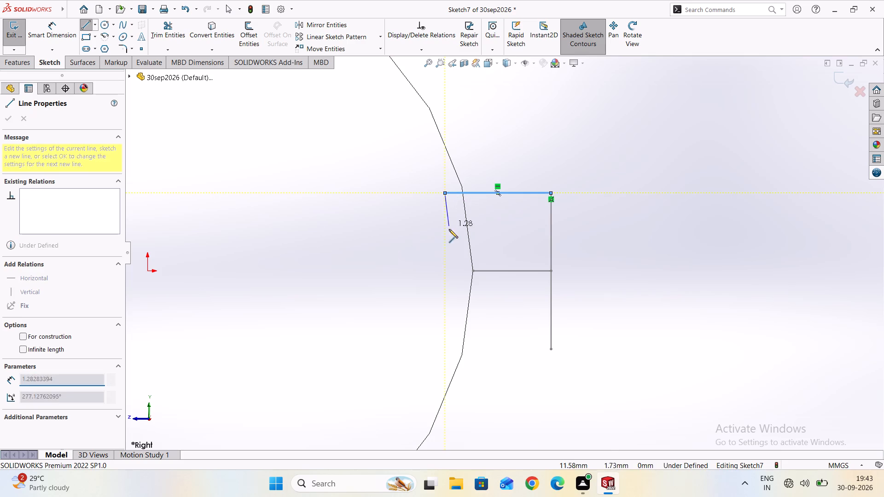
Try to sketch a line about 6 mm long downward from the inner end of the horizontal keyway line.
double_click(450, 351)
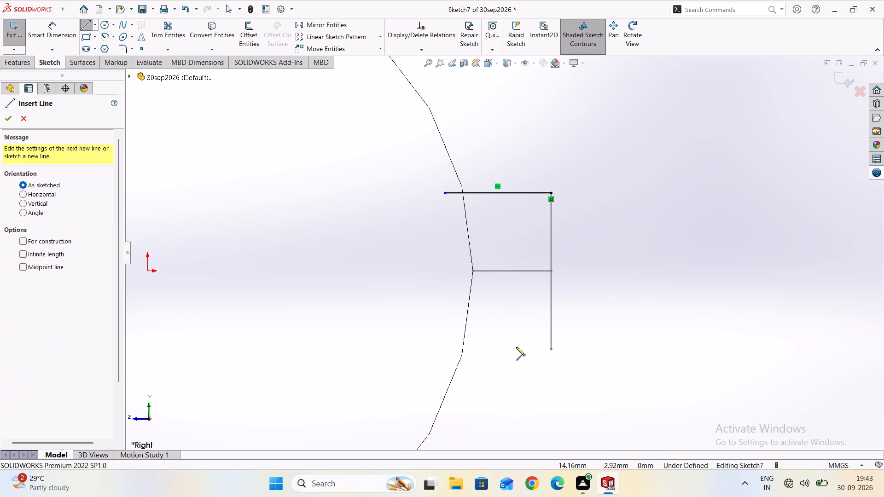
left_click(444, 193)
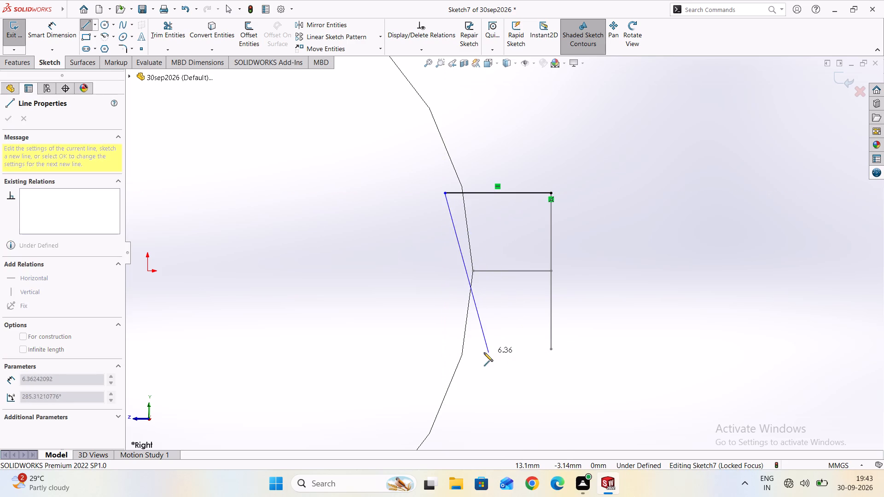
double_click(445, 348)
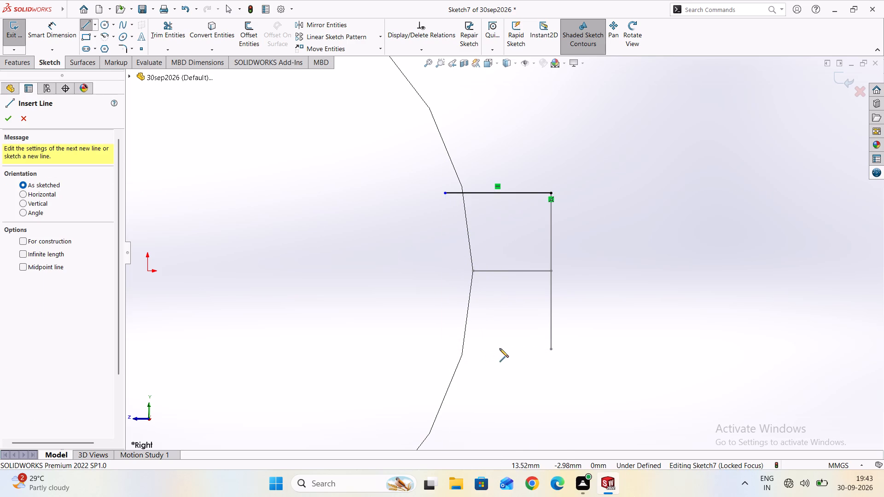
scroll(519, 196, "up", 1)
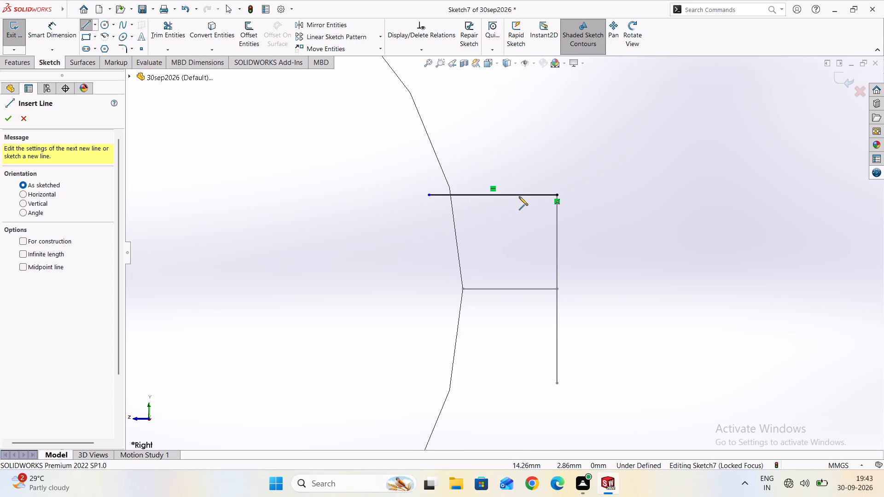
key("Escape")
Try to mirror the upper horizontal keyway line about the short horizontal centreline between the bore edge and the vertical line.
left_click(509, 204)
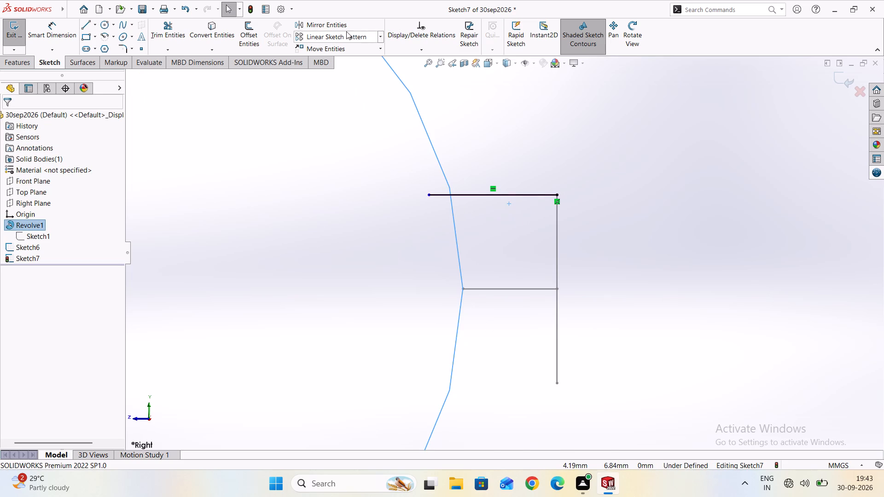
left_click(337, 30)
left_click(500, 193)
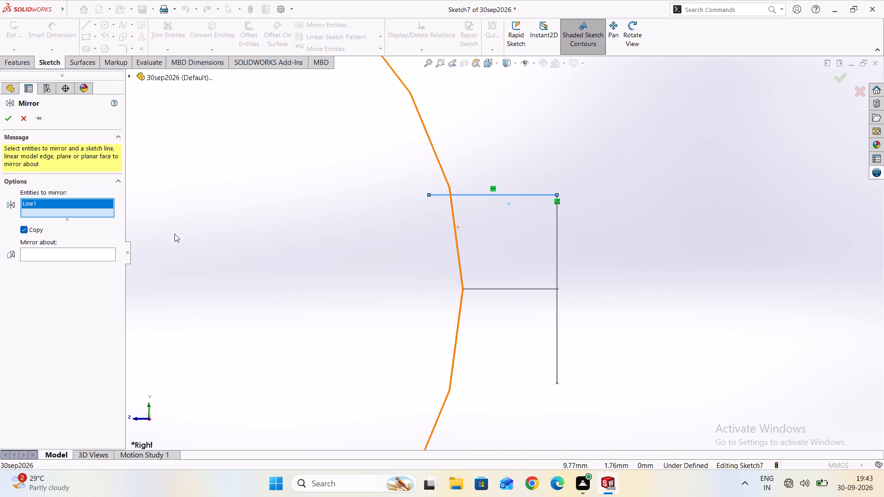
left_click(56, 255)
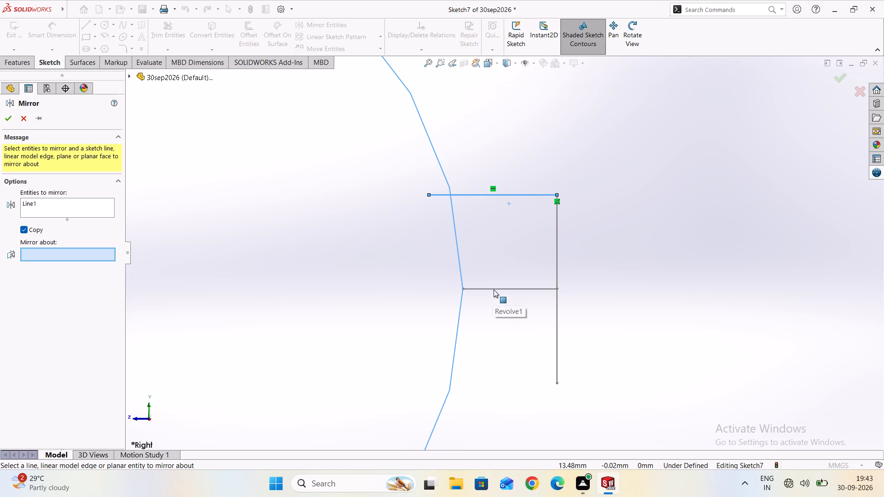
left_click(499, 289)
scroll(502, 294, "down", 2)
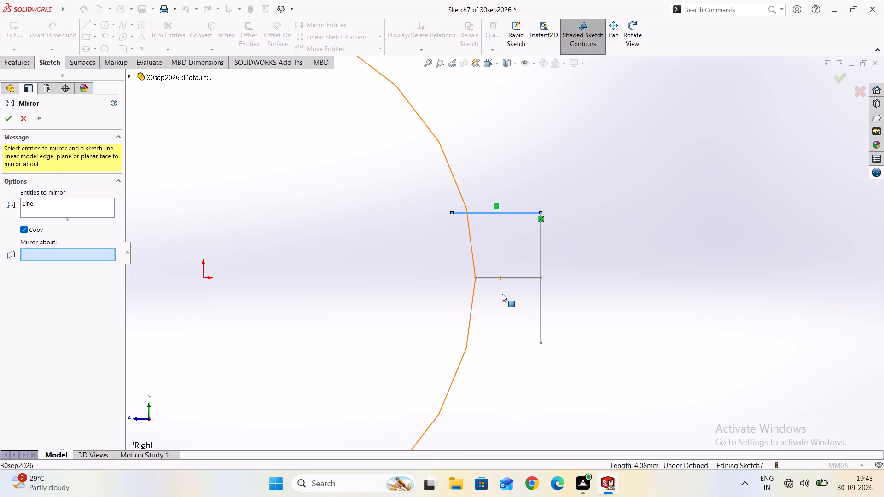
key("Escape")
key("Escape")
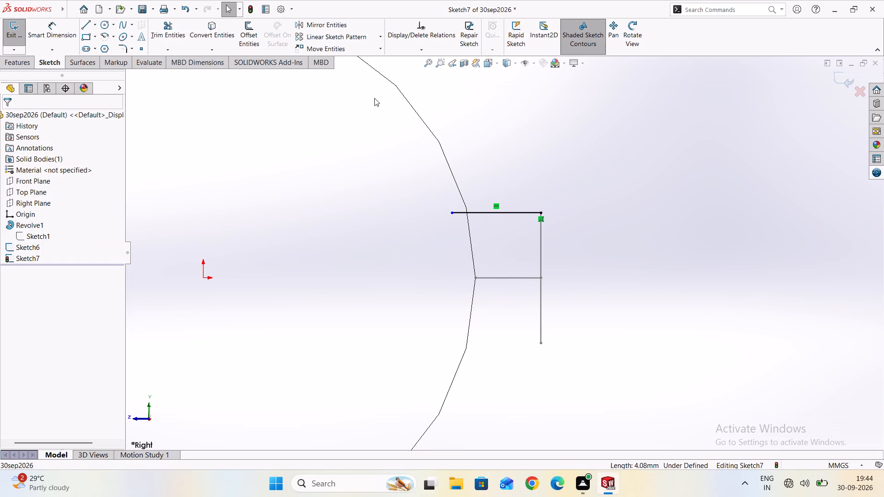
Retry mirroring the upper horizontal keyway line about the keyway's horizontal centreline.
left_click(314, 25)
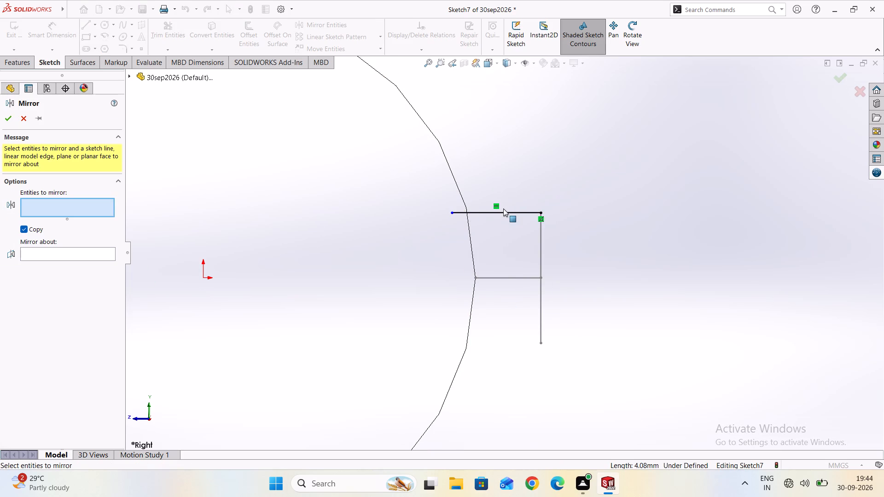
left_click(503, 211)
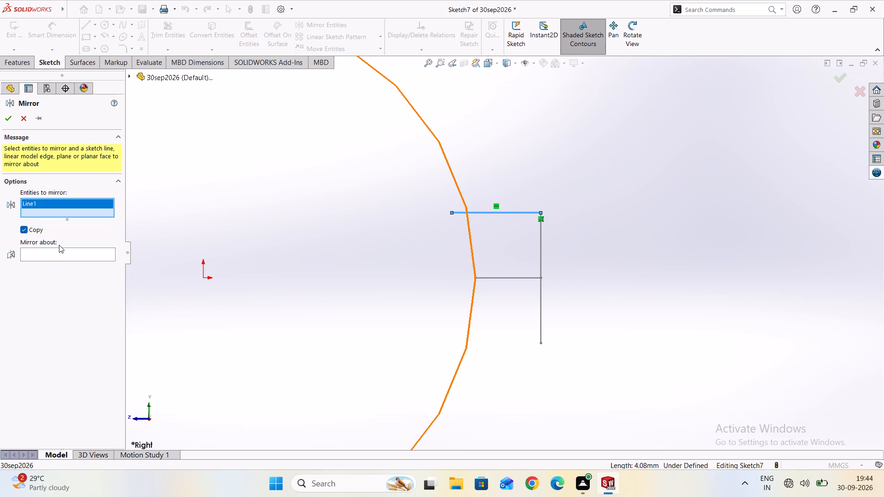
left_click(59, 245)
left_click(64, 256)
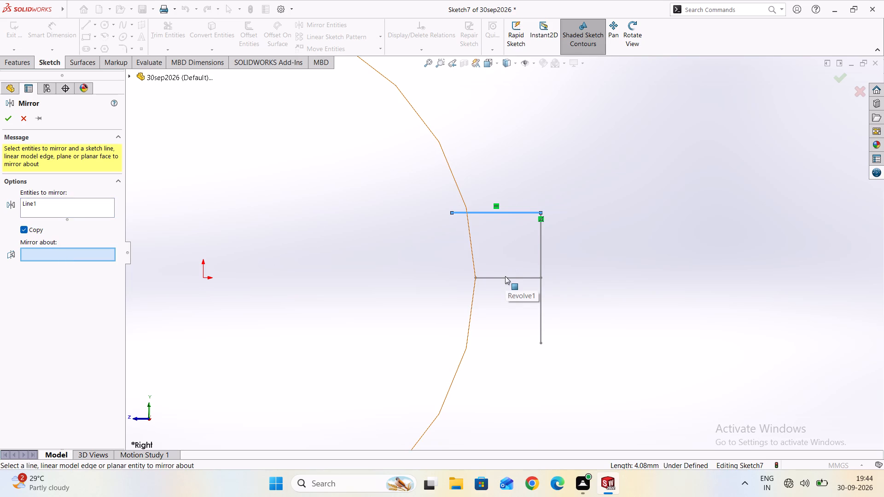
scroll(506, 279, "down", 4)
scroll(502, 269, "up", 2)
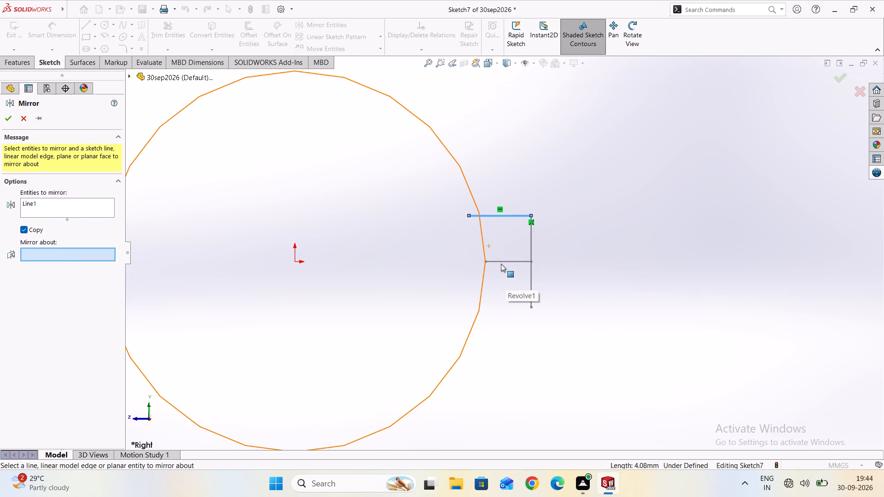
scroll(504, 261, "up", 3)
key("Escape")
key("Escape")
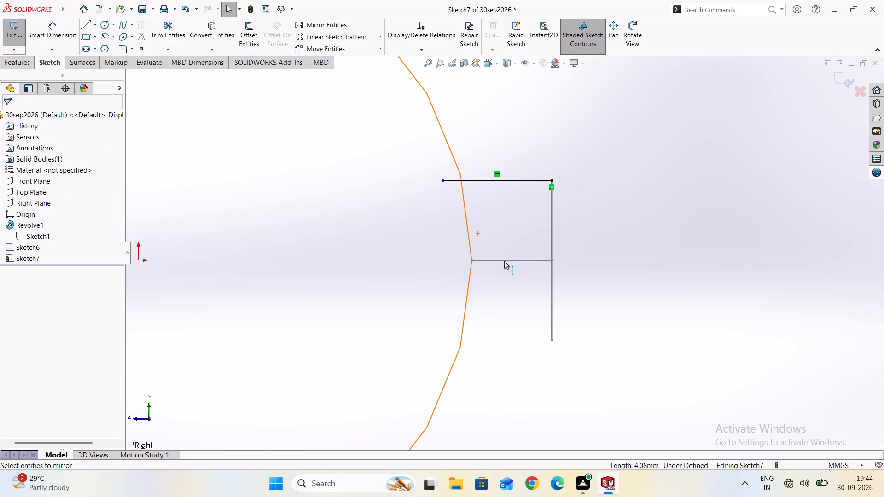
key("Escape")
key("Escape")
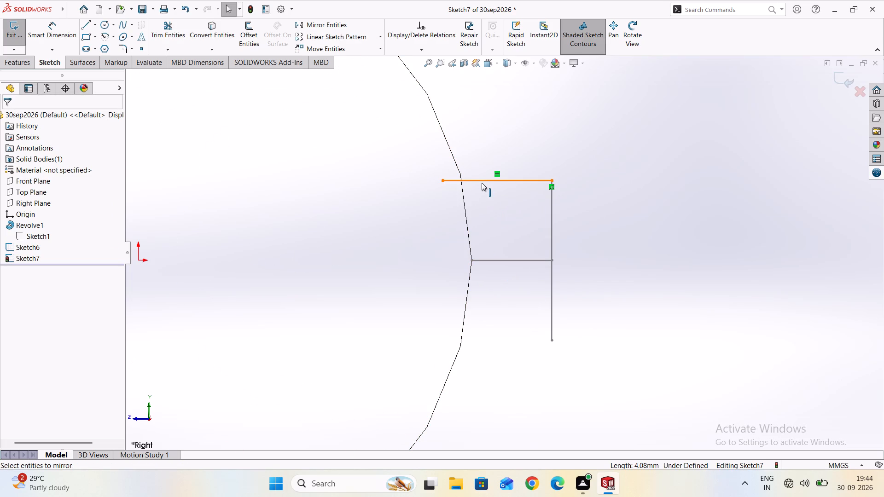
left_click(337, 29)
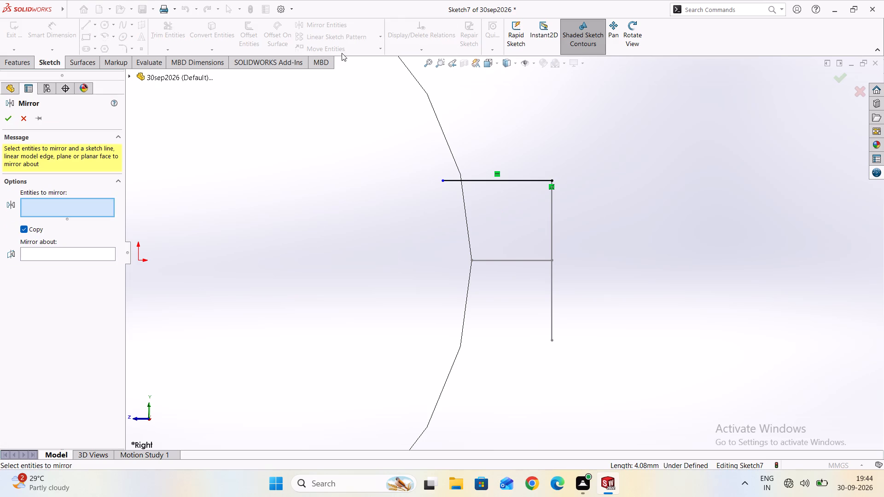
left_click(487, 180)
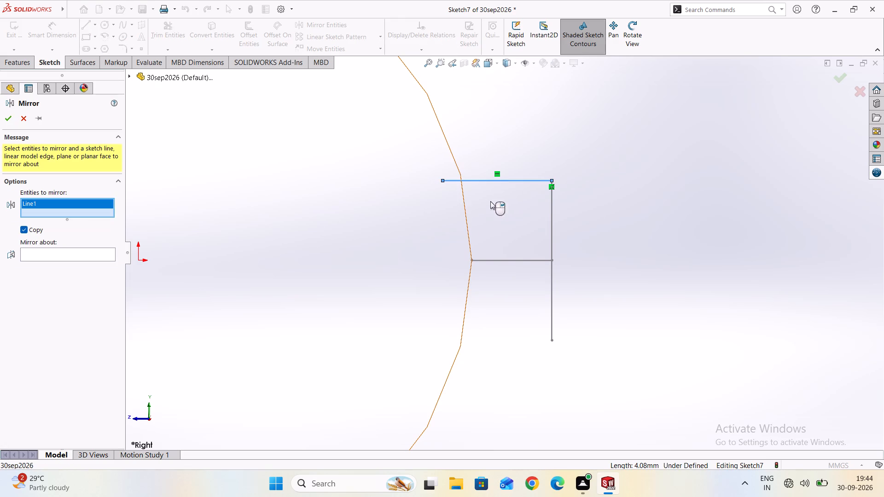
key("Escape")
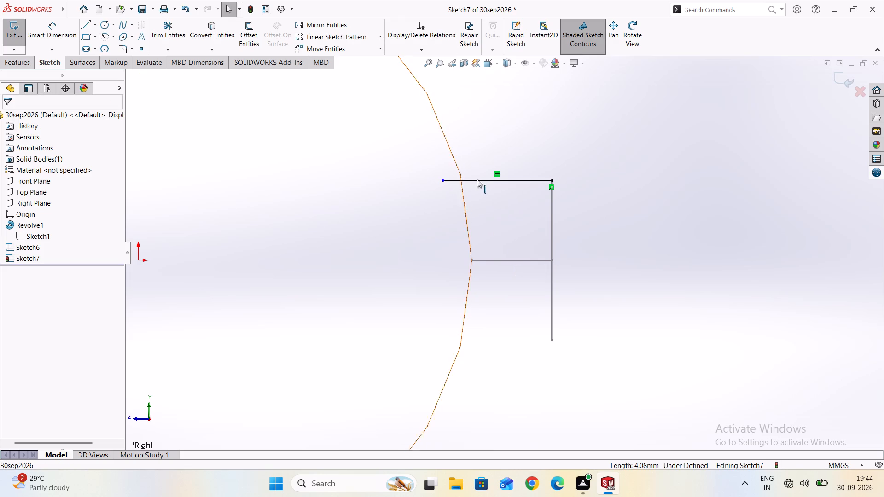
Delete the horizontal line that runs from the keyway vertical line's upper end past the bore edge.
right_click(506, 191)
key("Escape")
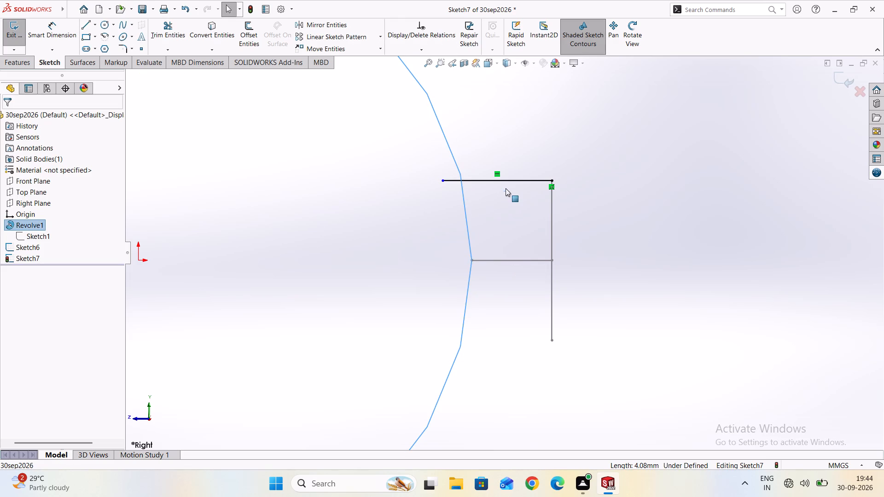
right_click(504, 178)
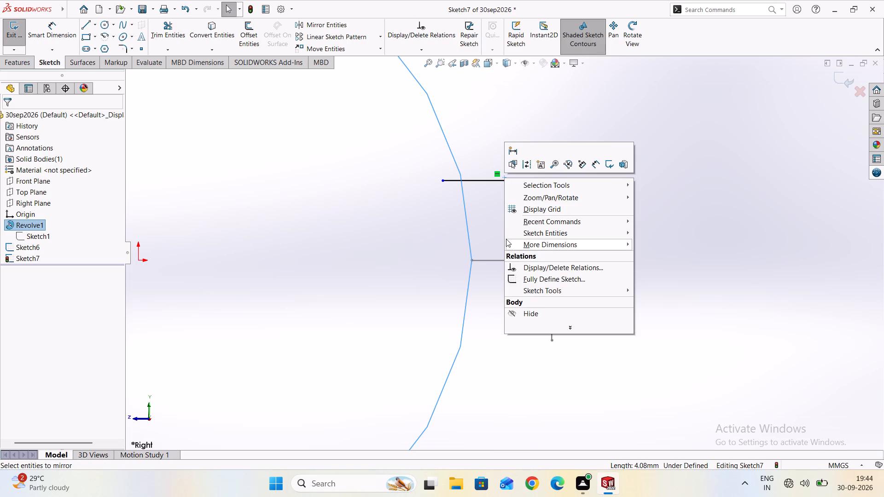
key("Escape")
left_click(479, 179)
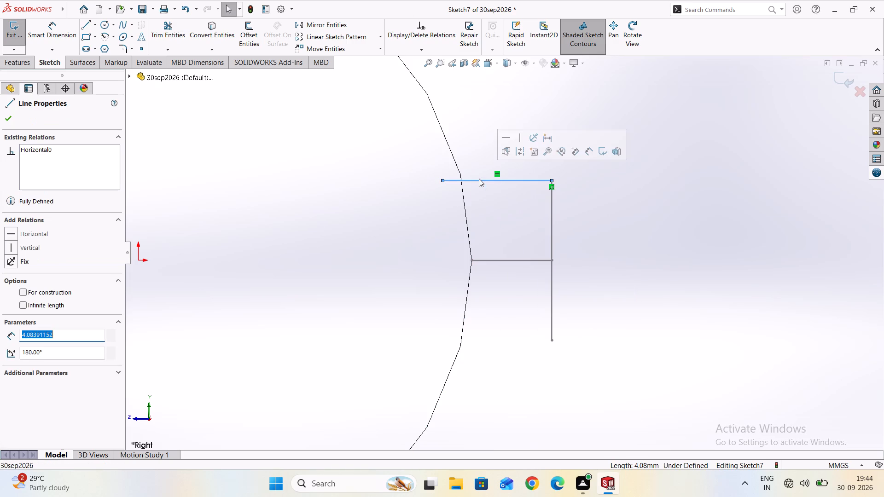
right_click(479, 179)
left_click(512, 316)
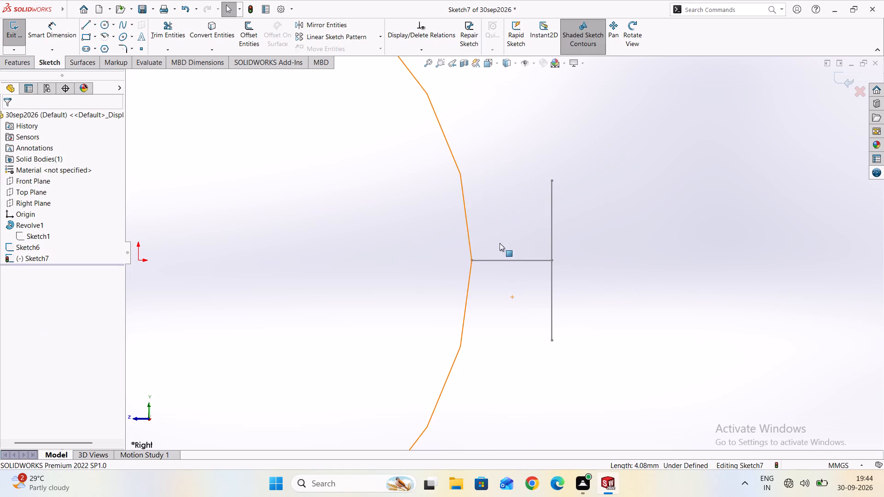
Sketch a horizontal line about 3.4 mm long from the keyway vertical line's upper end, ending exactly on the bore edge.
left_click(85, 23)
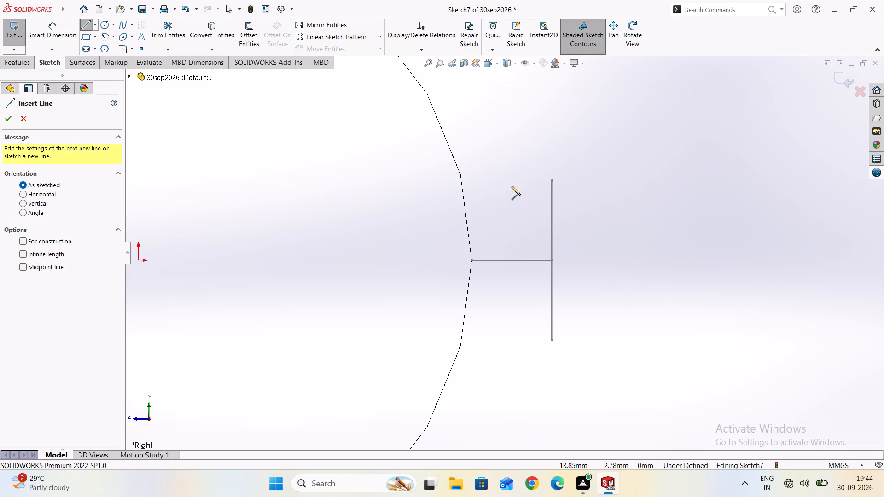
left_click(552, 180)
left_click(461, 179)
key("Escape")
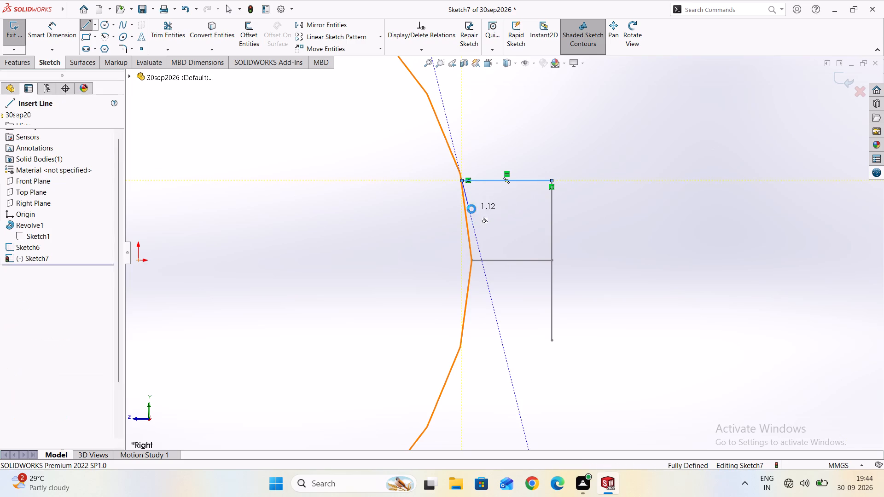
Check the keyway vertical line's length and the distance from its upper end to the horizontal centreline.
left_click(59, 35)
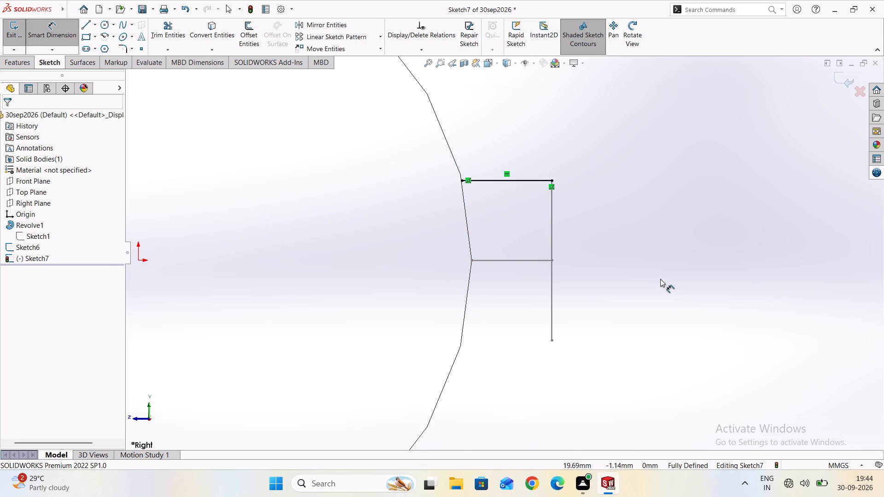
left_click(553, 216)
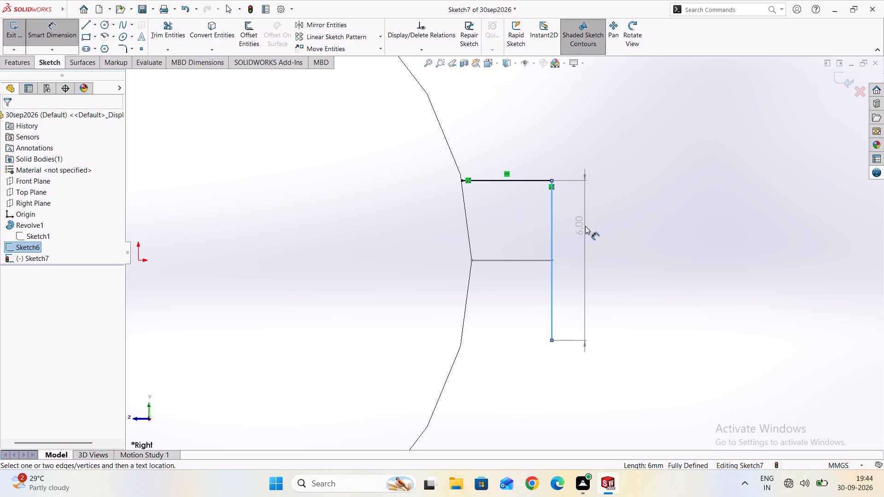
key("Escape")
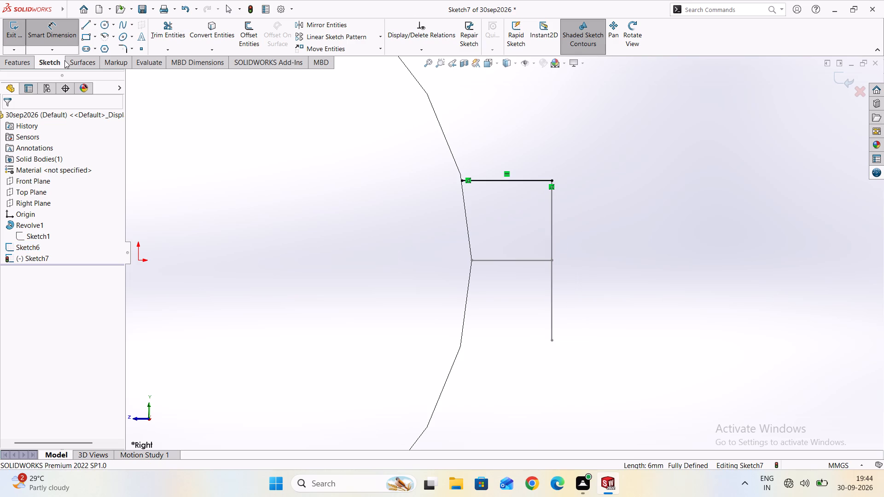
left_click(553, 182)
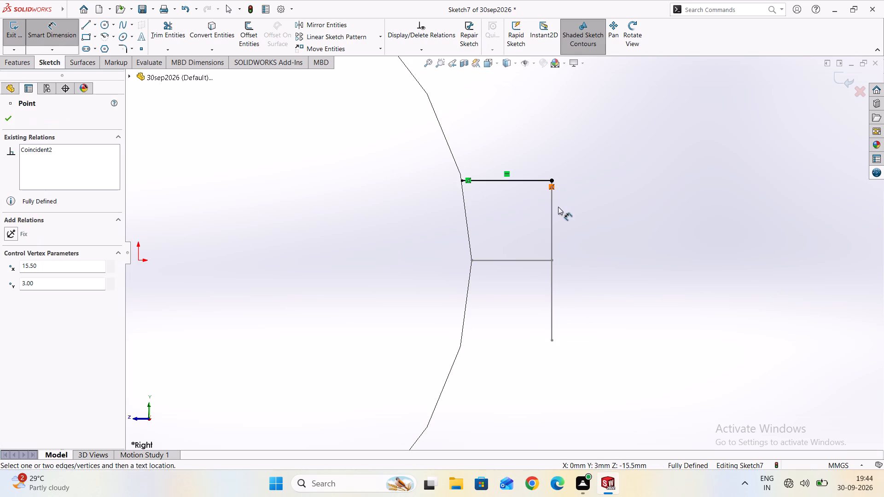
left_click(552, 261)
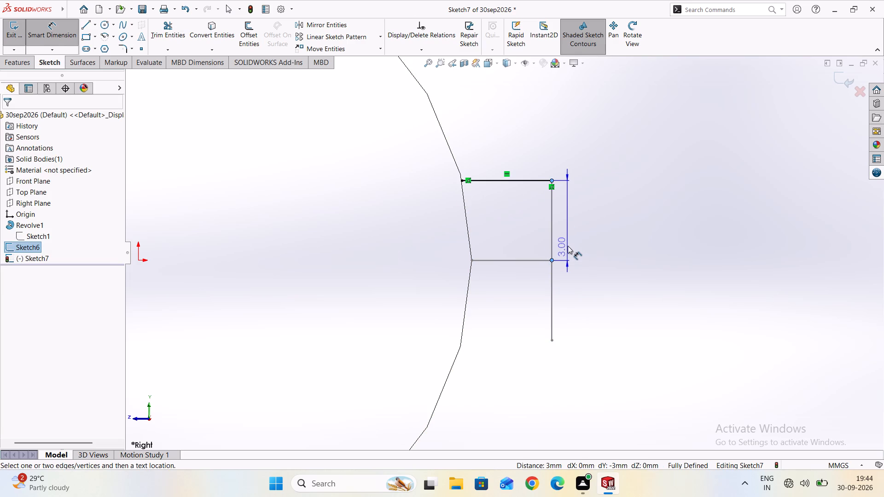
key("Escape")
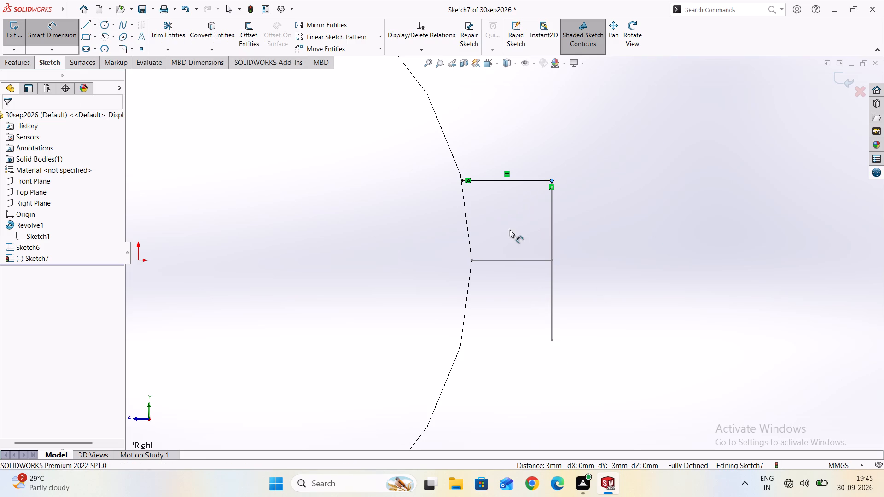
key("Escape")
left_click(34, 36)
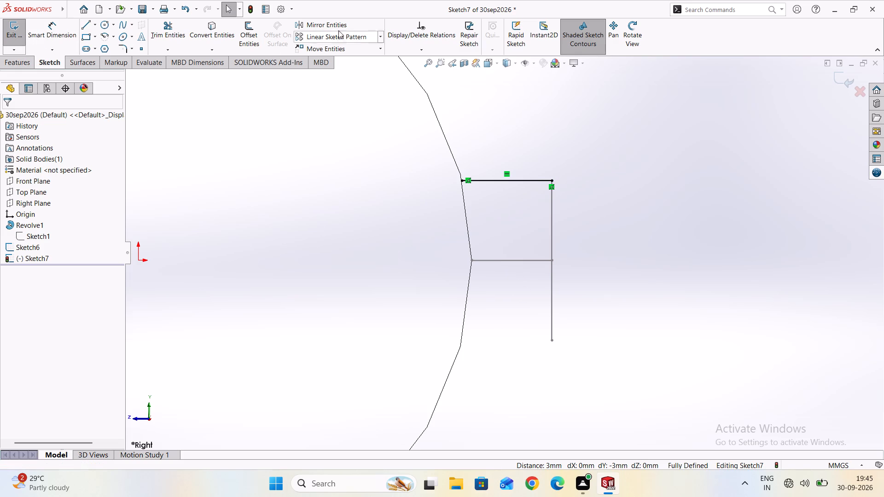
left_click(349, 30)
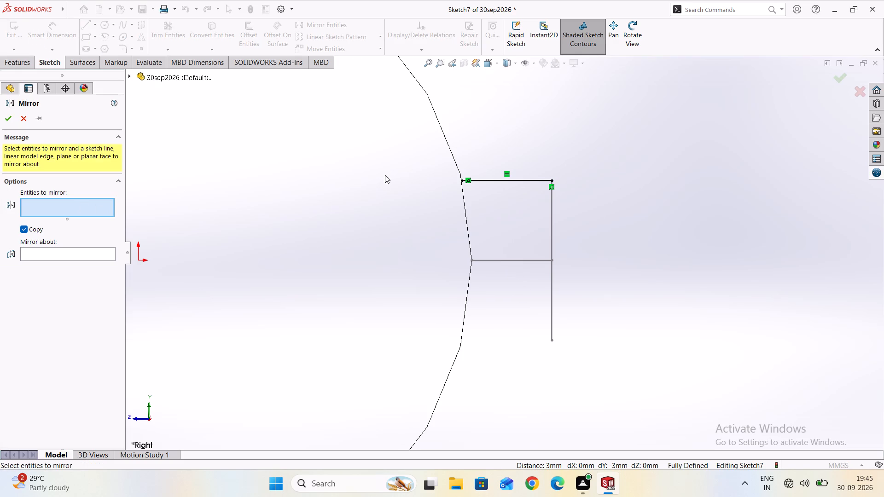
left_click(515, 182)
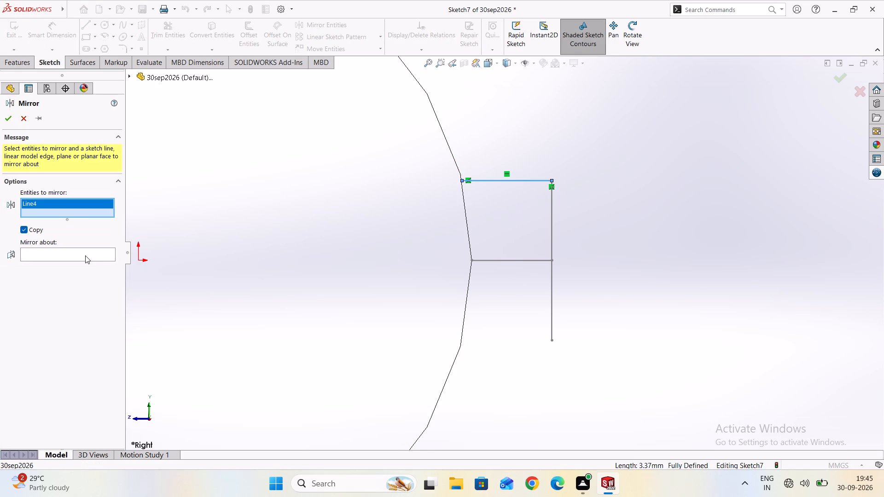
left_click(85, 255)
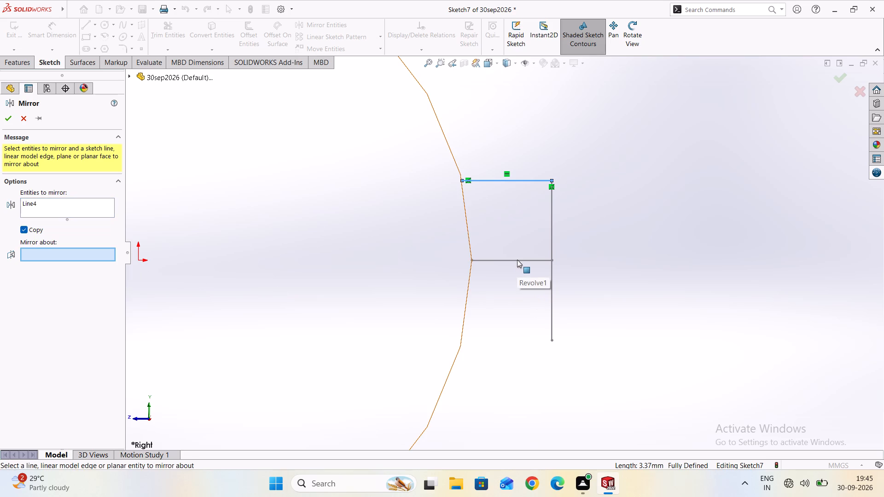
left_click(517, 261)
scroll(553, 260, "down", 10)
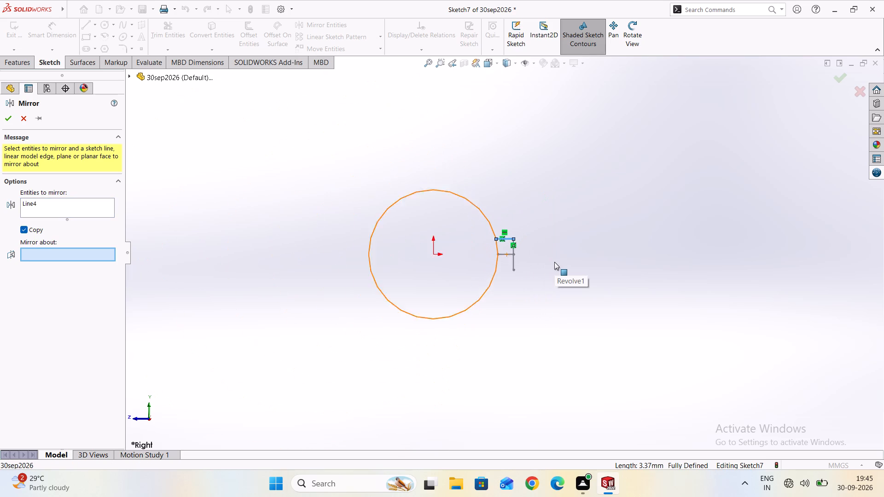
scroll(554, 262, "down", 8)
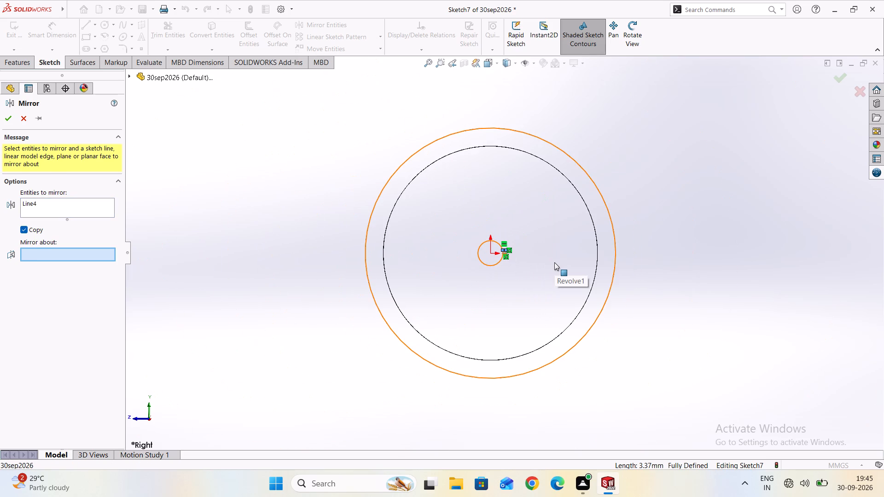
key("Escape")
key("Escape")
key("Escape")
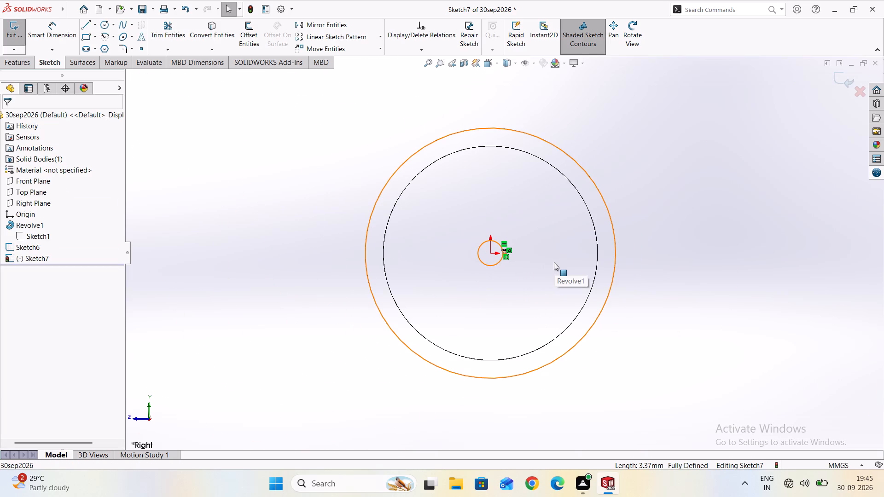
Undo all the keyway lines drawn in Sketch7 and the creation of that sketch, back into Sketch6.
key("ctrl+z")
key("ctrl+z")
key("ctrl+z")
key("ctrl+z")
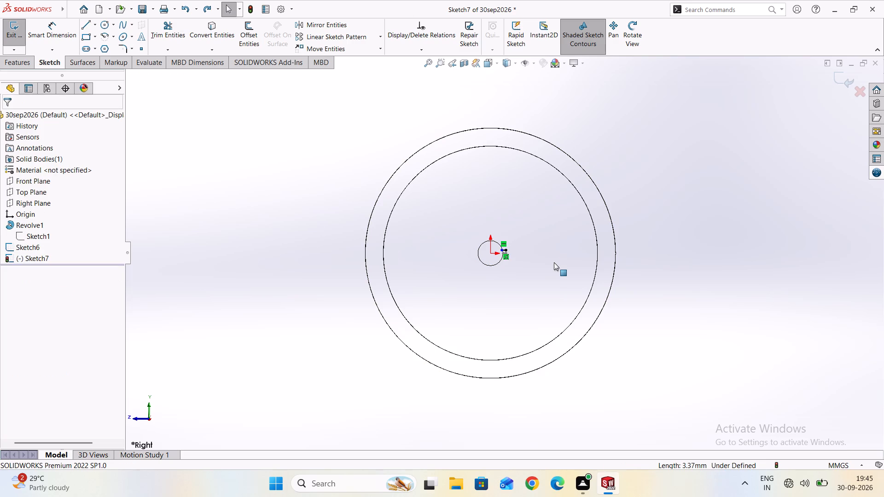
key("z")
key("ctrl+z")
scroll(501, 258, "up", 7)
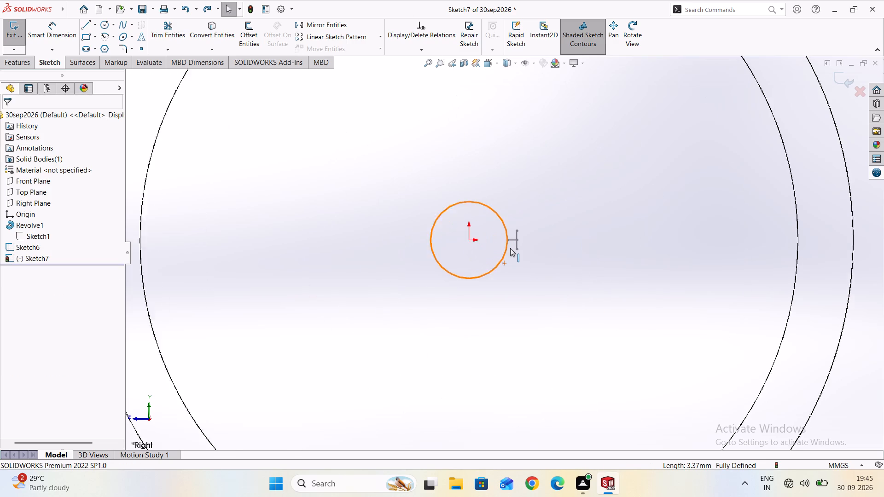
scroll(510, 248, "up", 2)
key("ctrl+z")
key("ctrl+z")
key("ctrl+z")
key("ctrl+z")
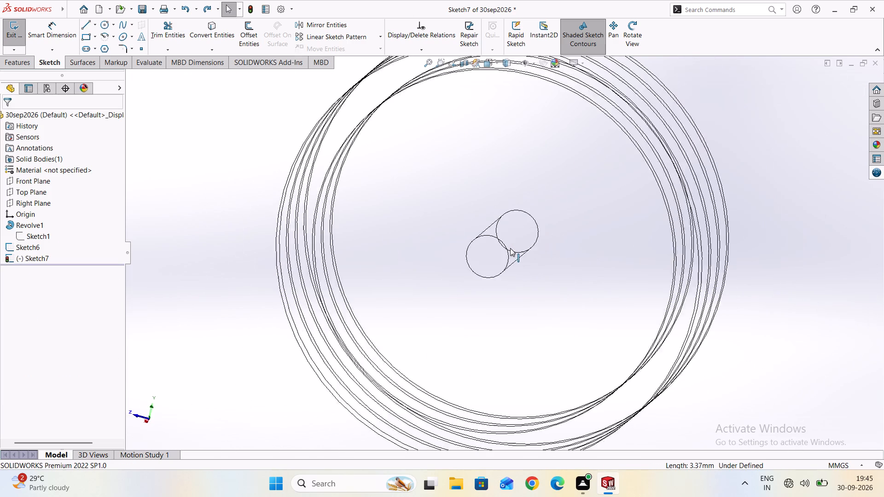
Change the model's display style from wireframe to Shaded With Edges.
scroll(527, 250, "down", 7)
middle_click_drag(606, 232, 495, 275)
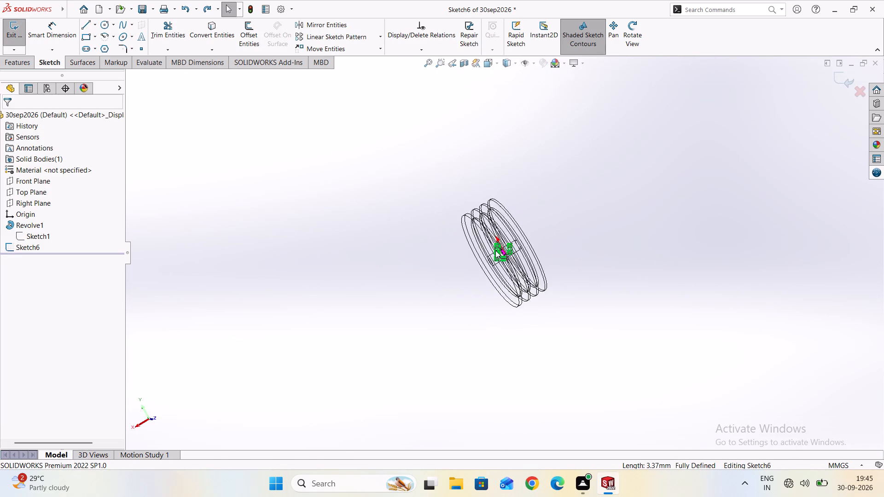
scroll(495, 250, "down", 1)
scroll(495, 250, "up", 4)
scroll(534, 268, "up", 4)
scroll(504, 246, "up", 10)
scroll(444, 251, "up", 2)
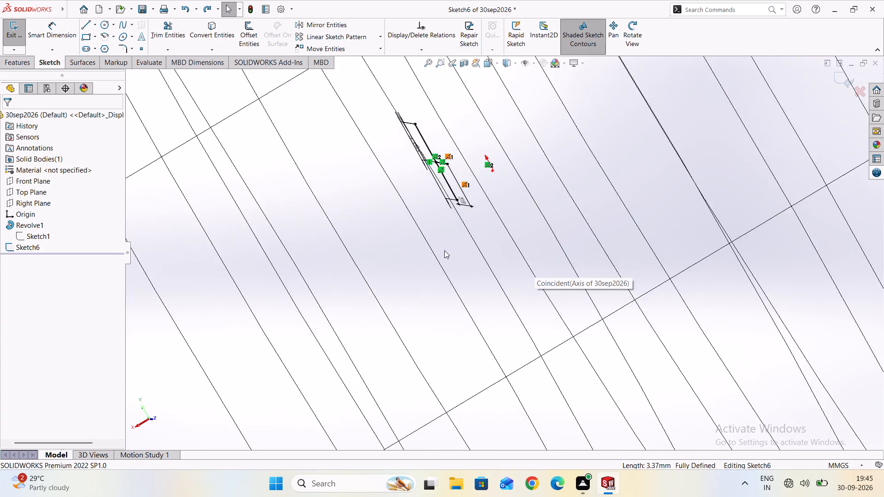
scroll(444, 250, "down", 13)
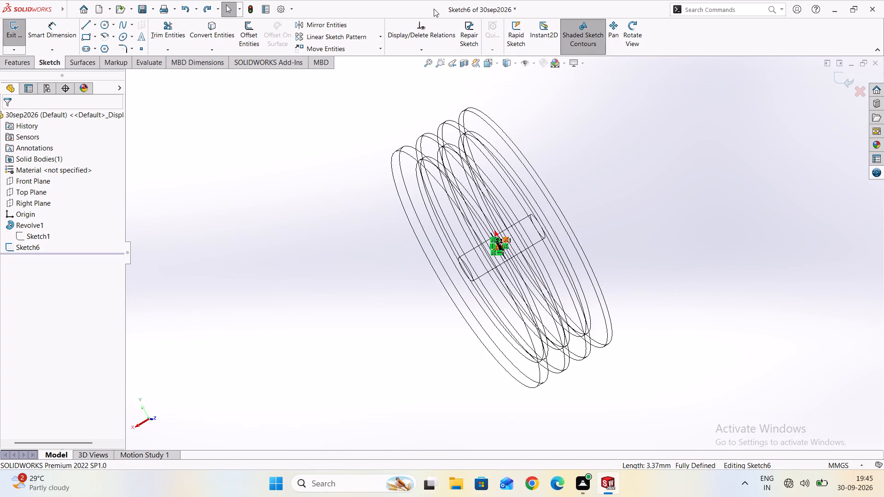
left_click(513, 63)
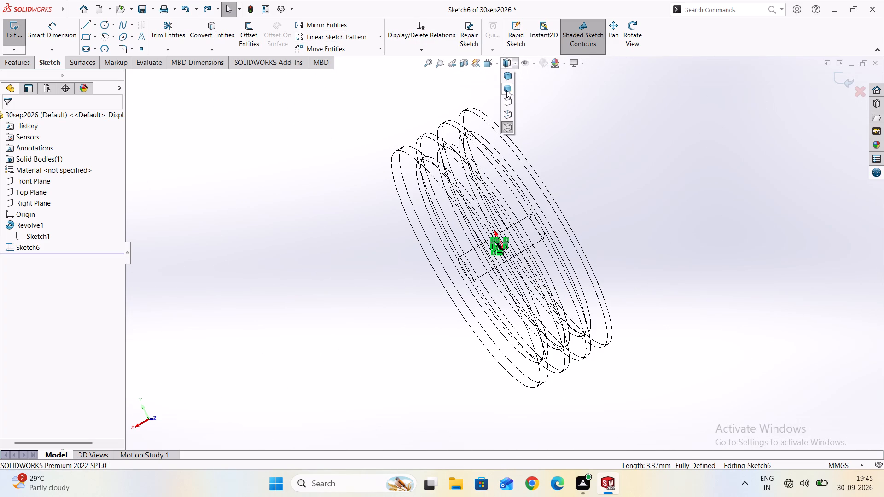
left_click(507, 75)
Examine the shaded pulley and the dimensioned keyway lines of Sketch6 beside the bore from several angles.
middle_click_drag(436, 270, 503, 225)
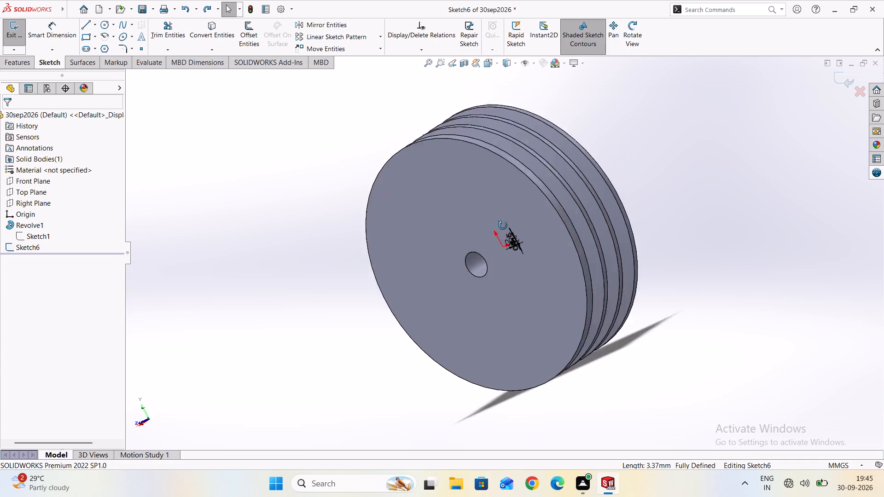
middle_click_drag(503, 225, 507, 220)
scroll(543, 206, "down", 1)
scroll(513, 233, "up", 4)
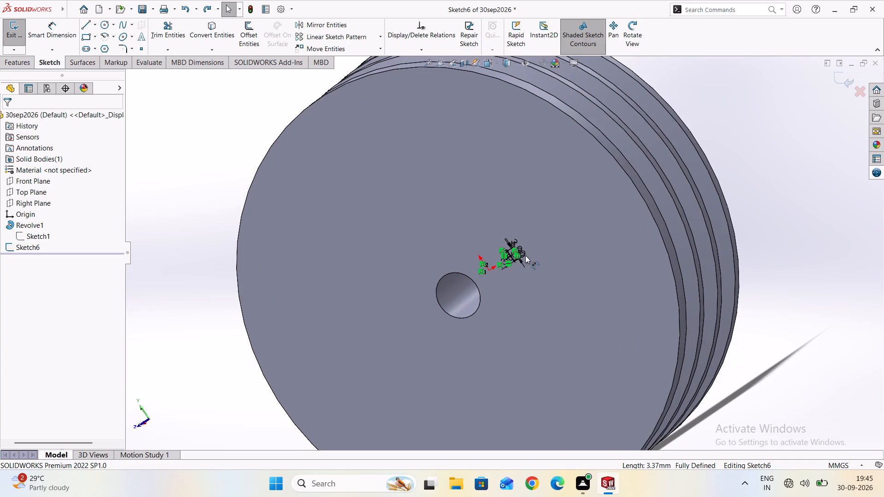
scroll(525, 253, "up", 13)
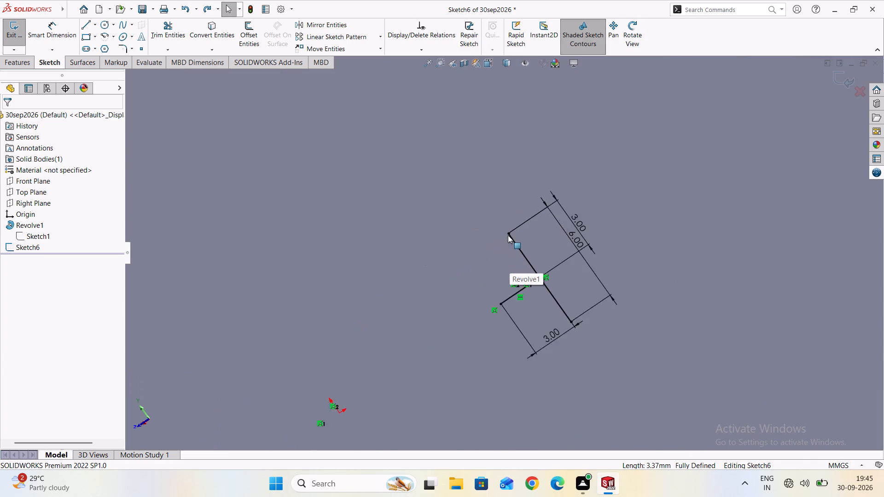
scroll(508, 235, "up", 2)
scroll(539, 241, "down", 14)
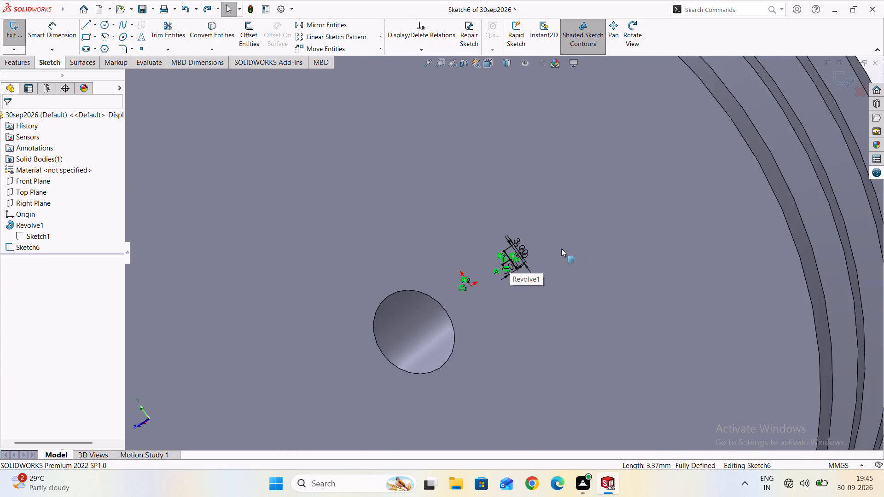
scroll(561, 248, "down", 2)
middle_click_drag(669, 237, 503, 316)
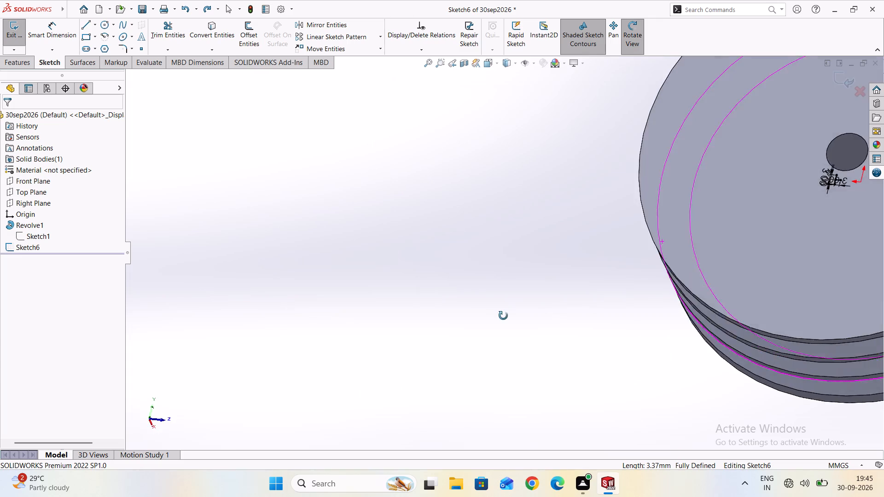
middle_click_drag(503, 316, 497, 220)
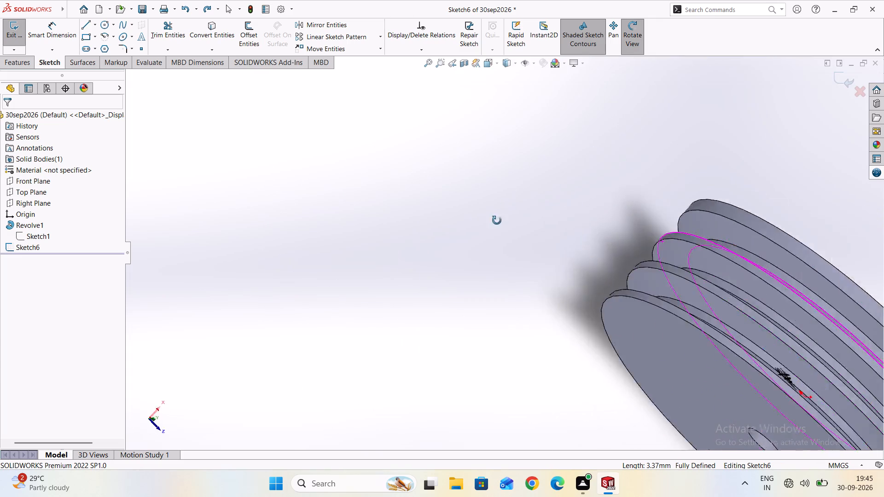
middle_click_drag(497, 220, 640, 248)
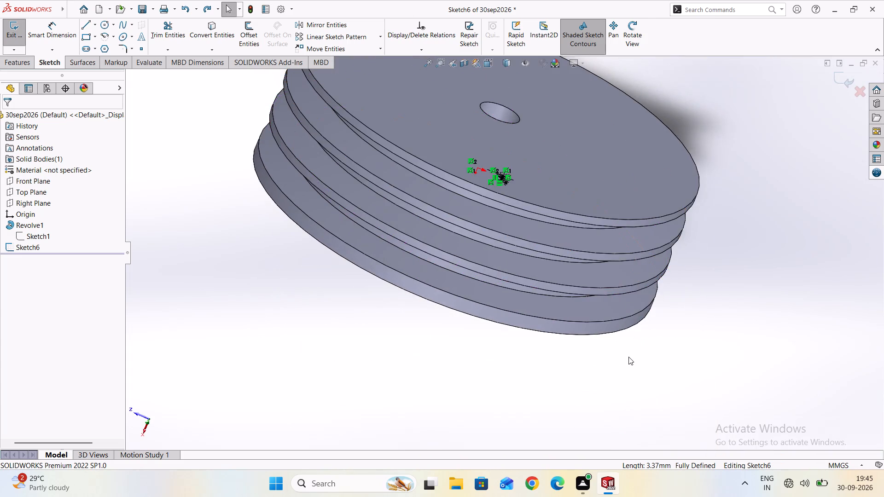
middle_click_drag(628, 357, 610, 228)
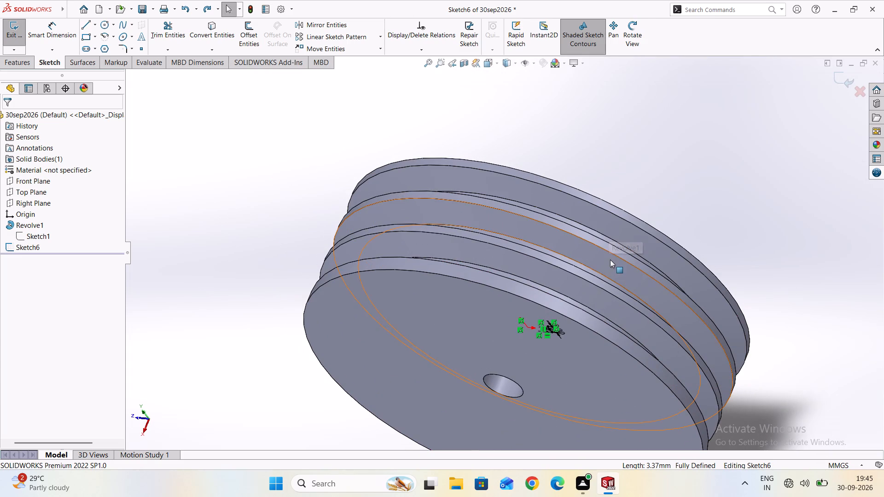
scroll(623, 354, "down", 3)
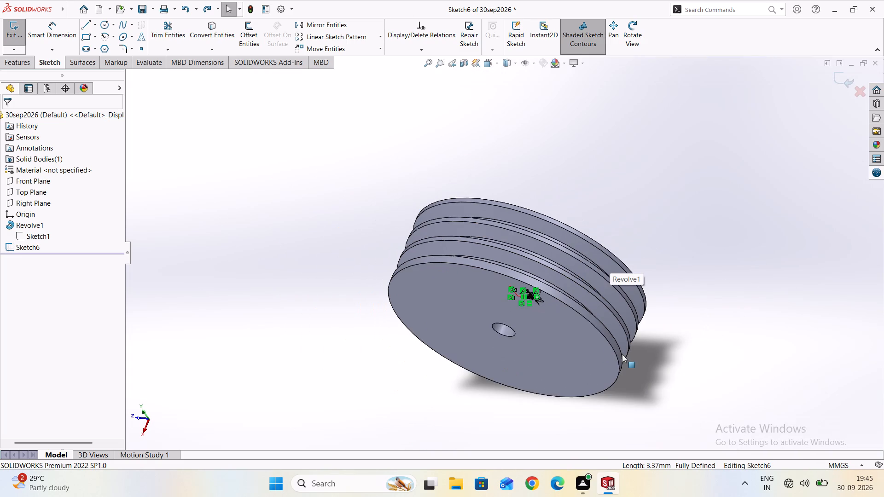
scroll(542, 280, "up", 3)
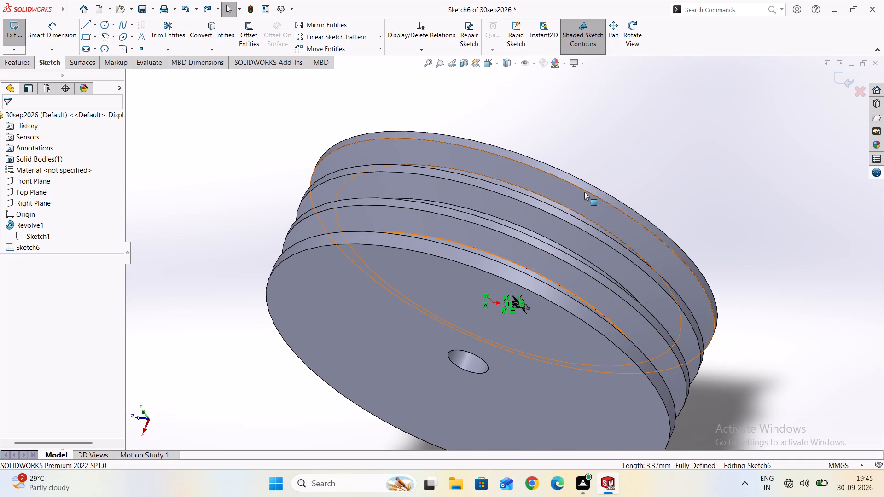
Undo all the dimensions and keyway lines in Sketch6 on the Right Plane.
key("ctrl+z")
key("ctrl+z")
key("ctrl+z")
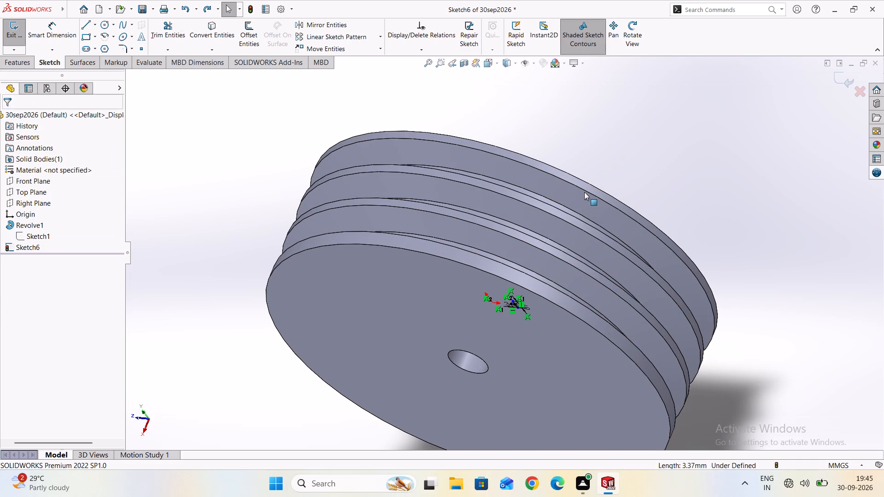
key("ctrl+z")
key("ctrl+z")
key("ctrl+z")
key("ctrl+z")
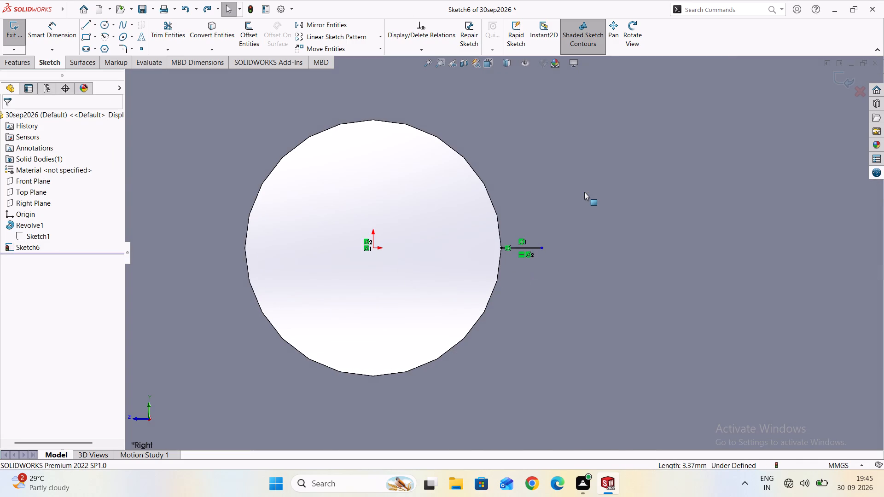
key("ctrl+z")
Examine the pulley's grooves, side face and central bore against the Right Plane sketch from several angles.
scroll(562, 265, "down", 11)
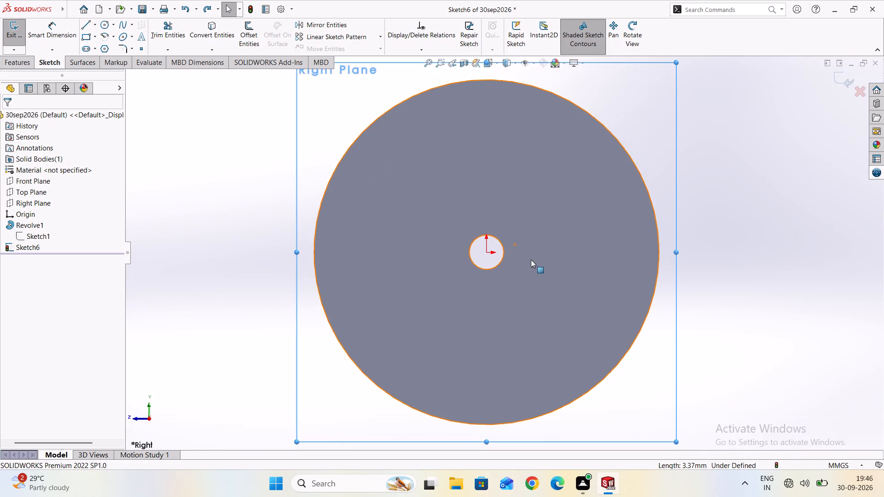
scroll(529, 256, "up", 3)
middle_click_drag(681, 255, 573, 285)
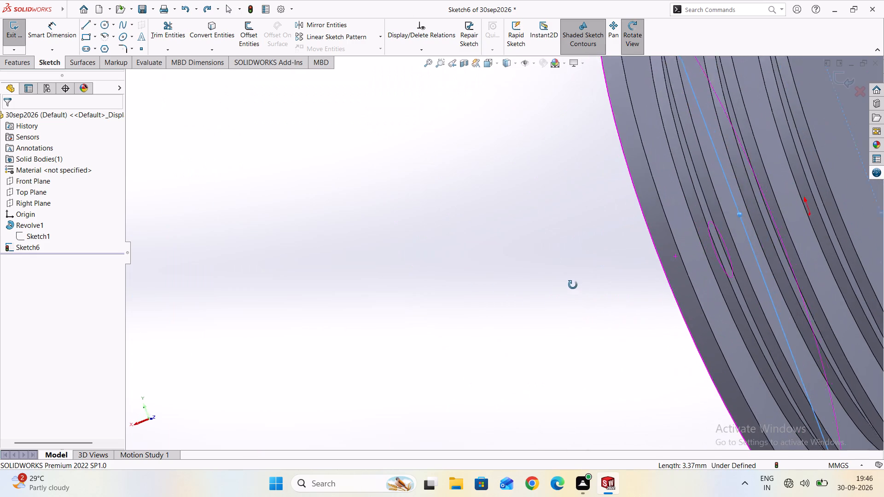
middle_click_drag(573, 285, 549, 251)
middle_click_drag(593, 264, 347, 272)
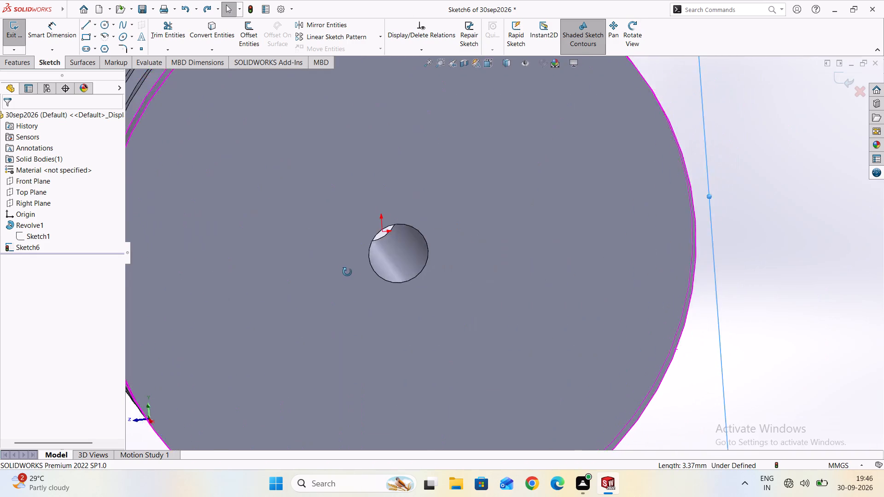
middle_click_drag(347, 272, 632, 246)
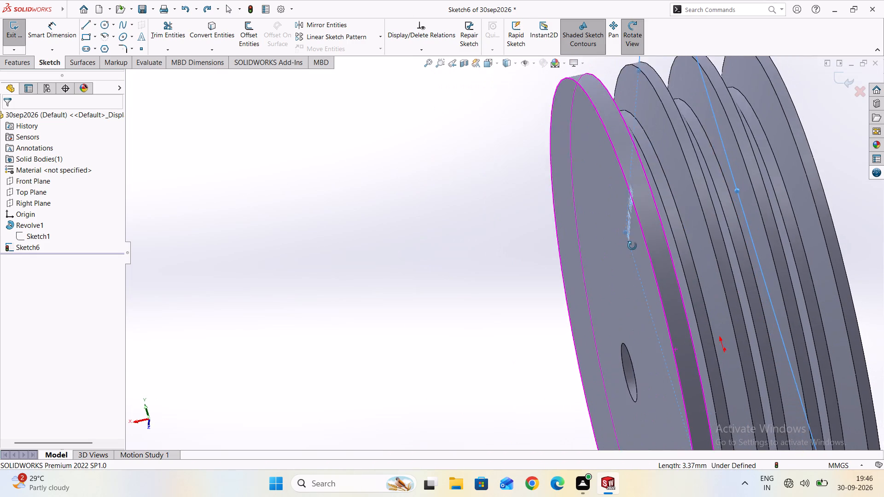
middle_click_drag(632, 246, 677, 233)
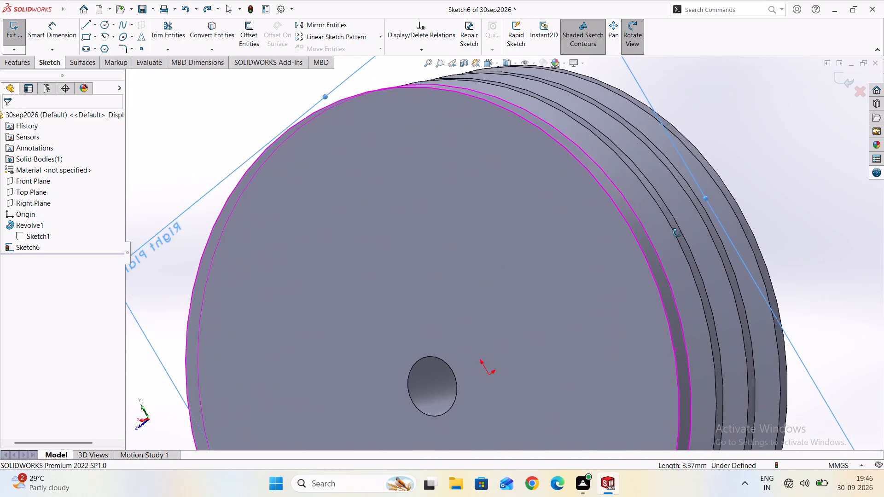
middle_click_drag(677, 233, 625, 242)
scroll(629, 251, "down", 3)
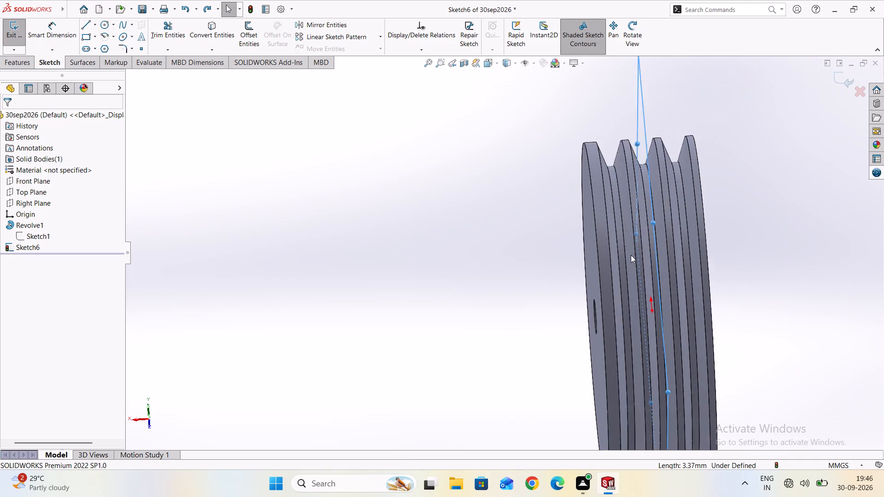
scroll(631, 255, "down", 3)
middle_click_drag(516, 314, 583, 319)
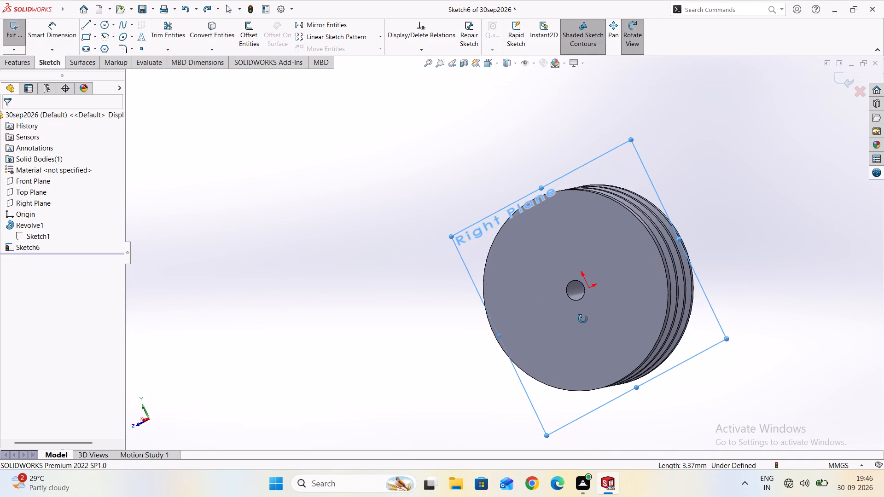
middle_click_drag(583, 319, 602, 318)
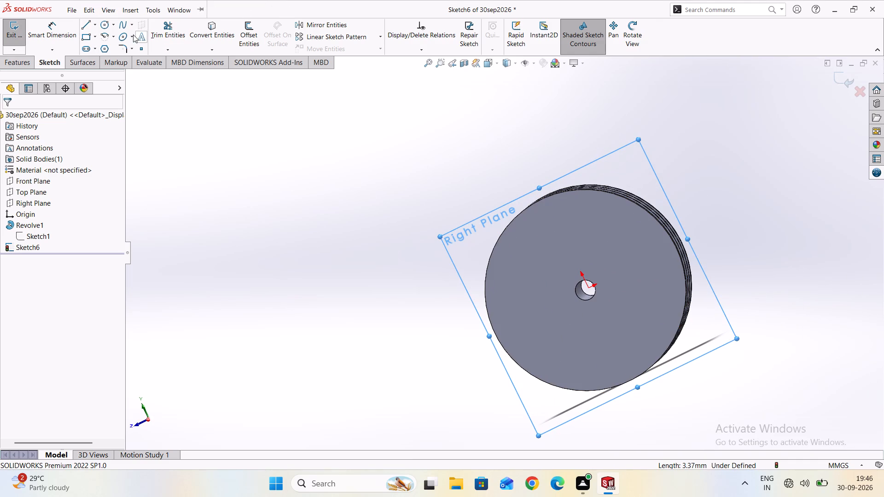
Sketch a circle centred on the origin in the Right Plane sketch, with a radius of about 95 mm.
left_click(113, 25)
left_click(116, 37)
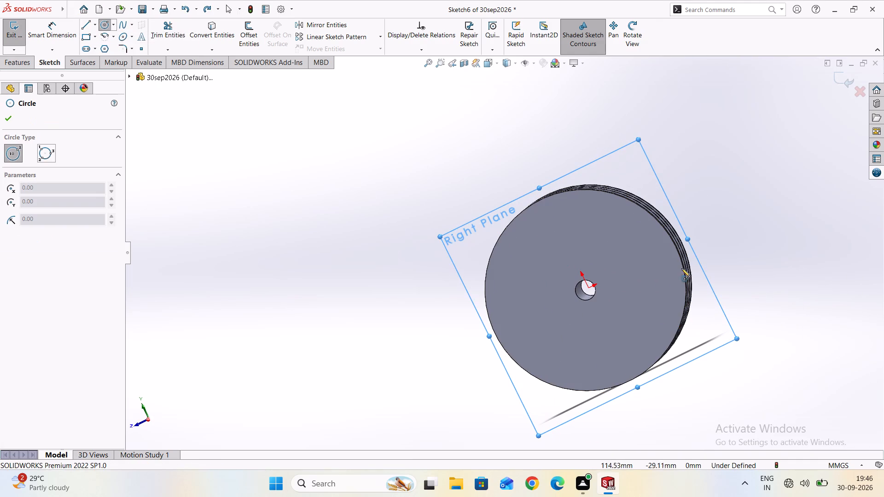
left_click(587, 289)
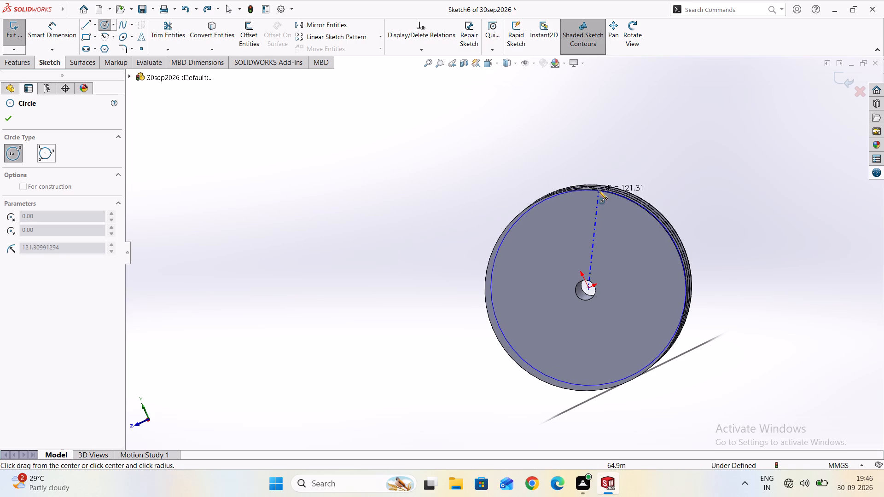
left_click(597, 212)
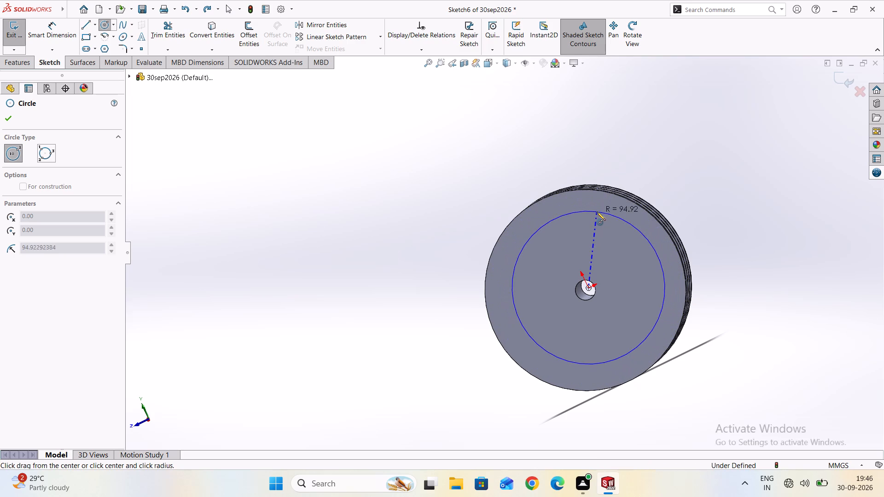
Dimension the origin-centred circle's diameter and set it to 200 mm.
left_click(57, 30)
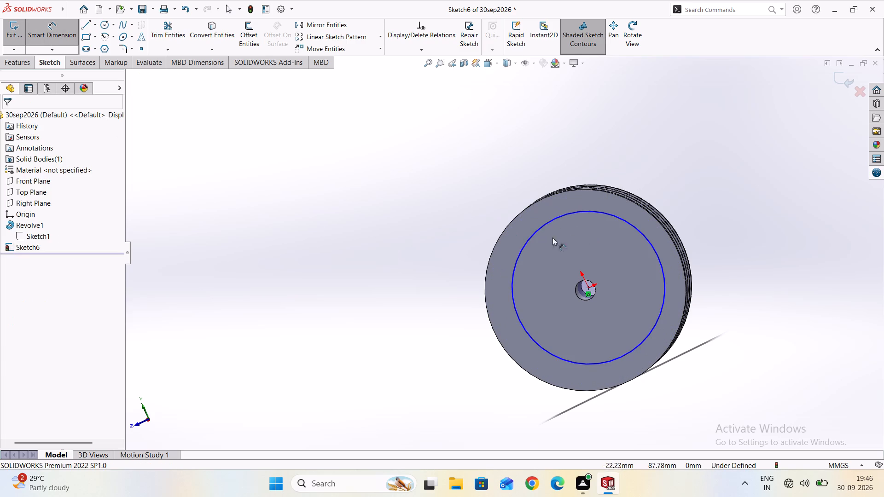
left_click(556, 220)
left_click(486, 175)
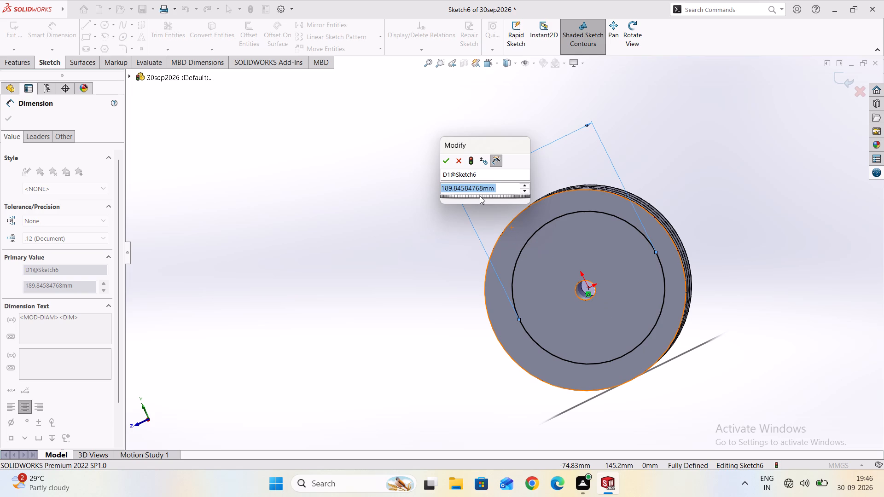
type("200")
key("Return")
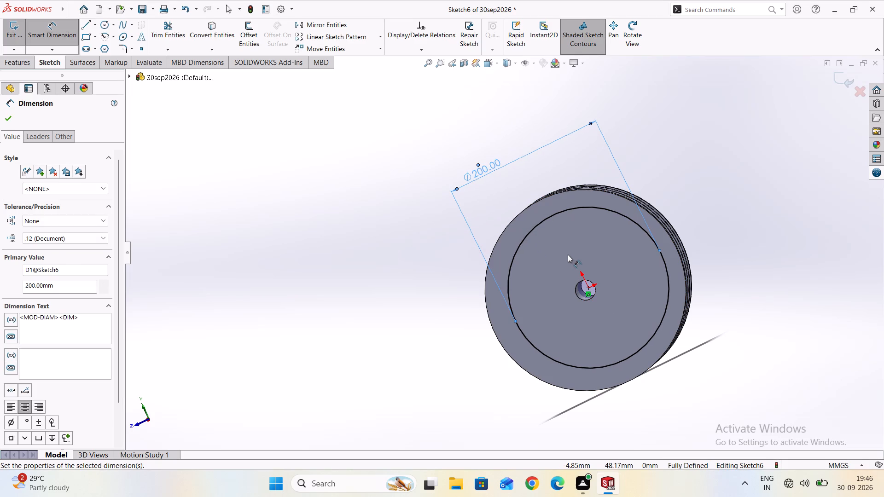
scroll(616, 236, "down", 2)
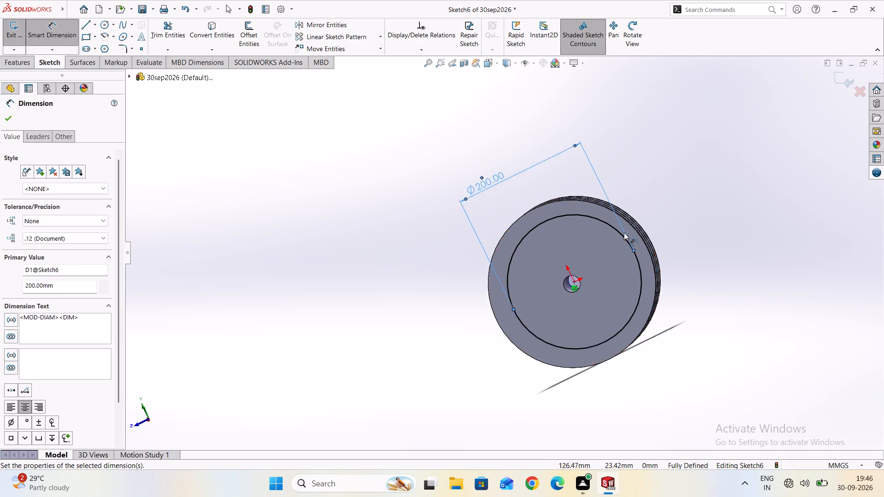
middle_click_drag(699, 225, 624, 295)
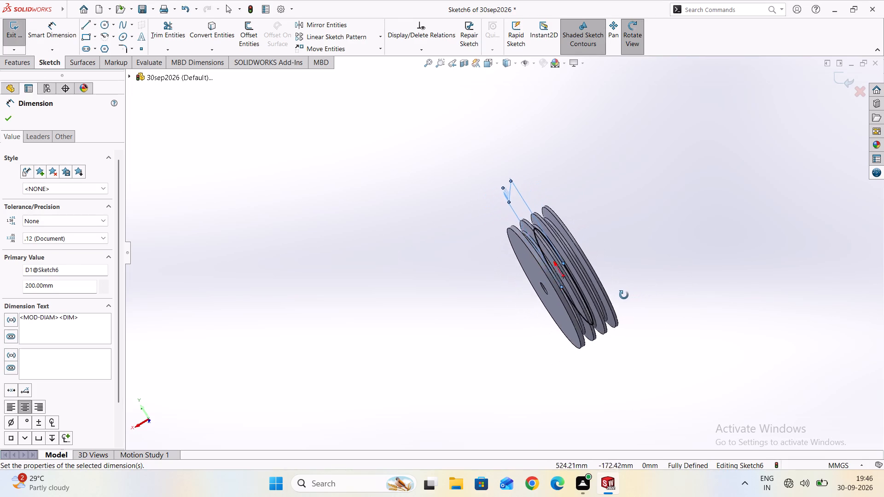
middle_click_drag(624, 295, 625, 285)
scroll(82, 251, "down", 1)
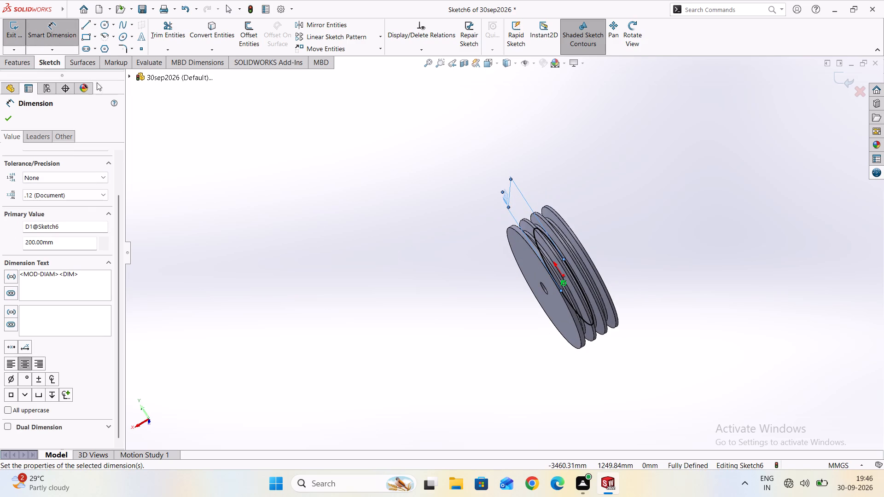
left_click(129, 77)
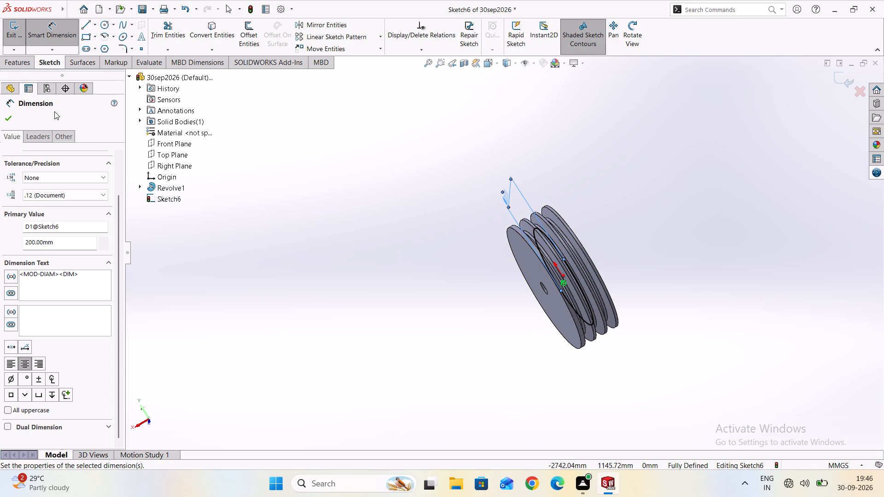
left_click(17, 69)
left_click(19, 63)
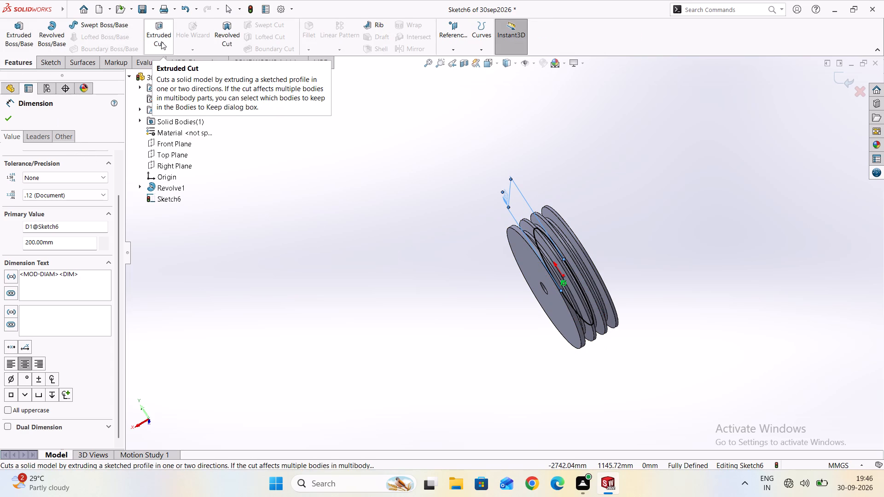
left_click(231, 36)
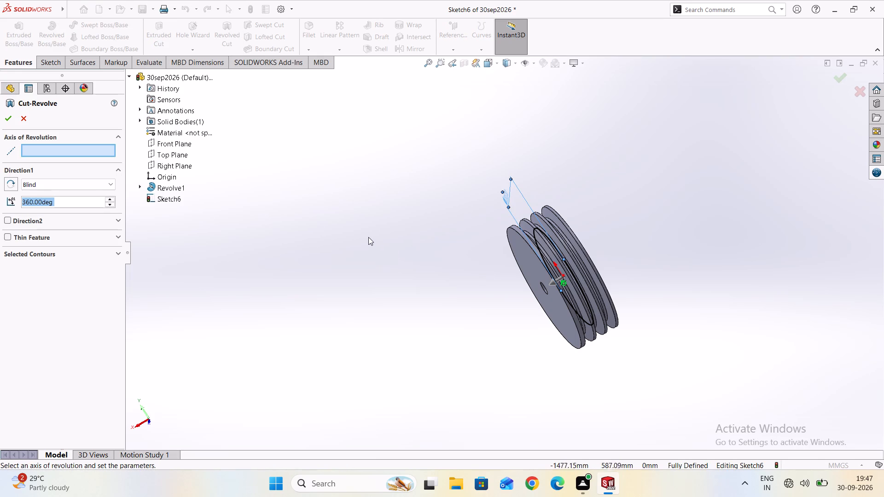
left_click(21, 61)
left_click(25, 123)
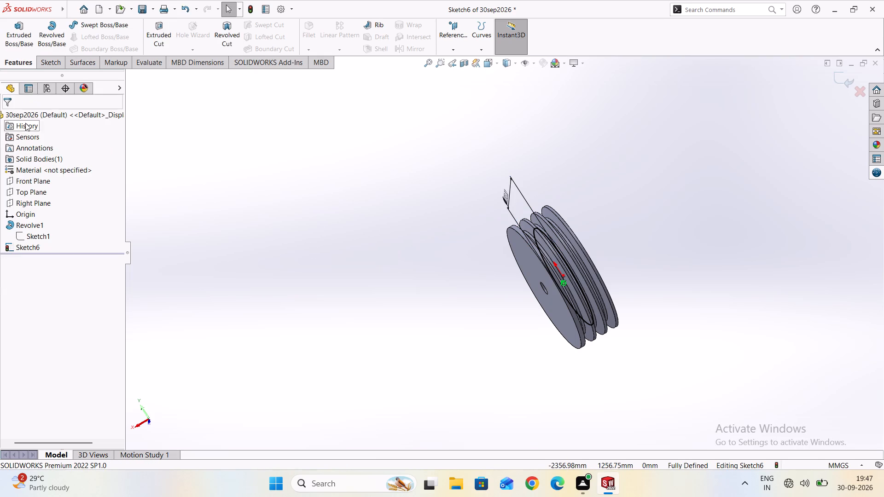
Start an Extruded Cut from the 200 mm circle with a Mid Plane end condition.
left_click(166, 38)
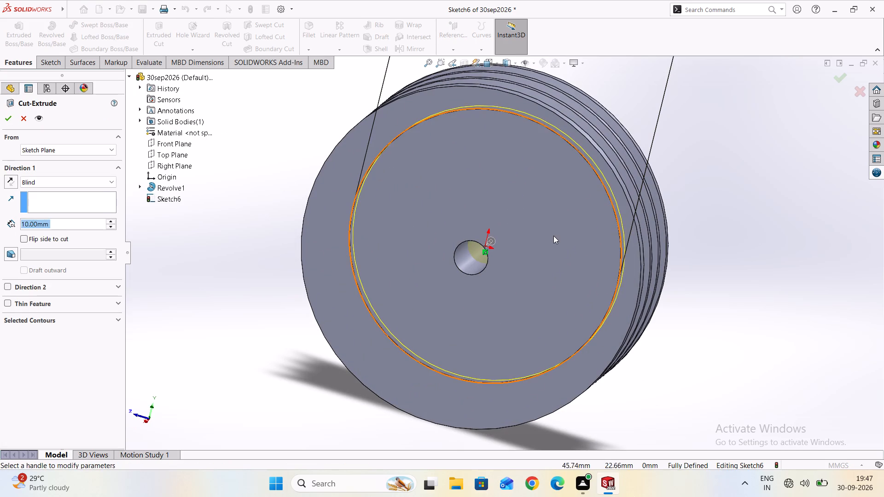
middle_click_drag(721, 259, 657, 290)
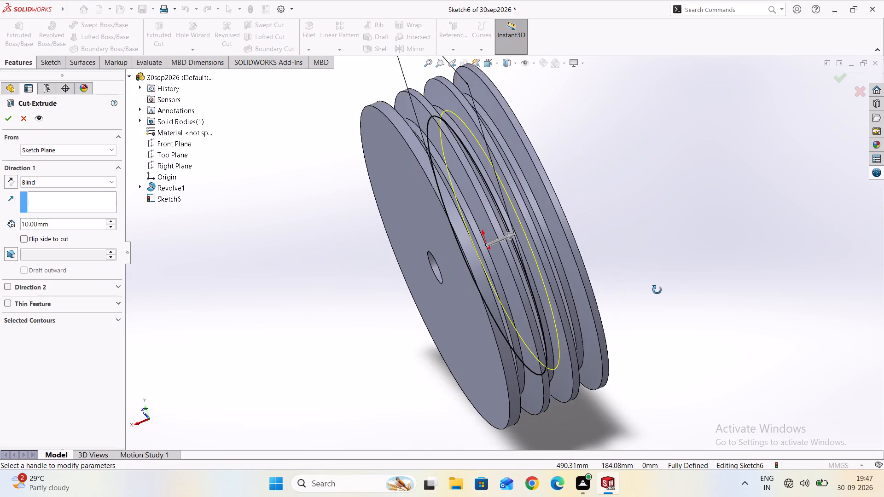
middle_click_drag(657, 290, 645, 287)
scroll(645, 287, "down", 1)
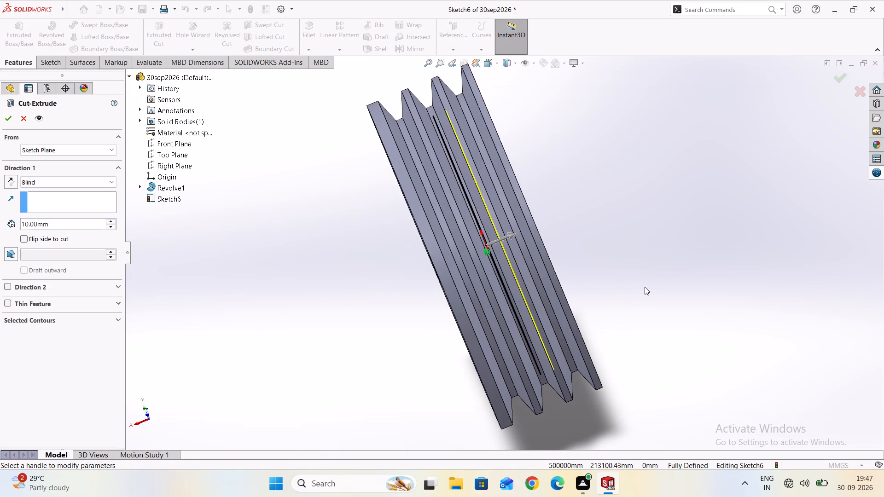
left_click(62, 175)
left_click(63, 185)
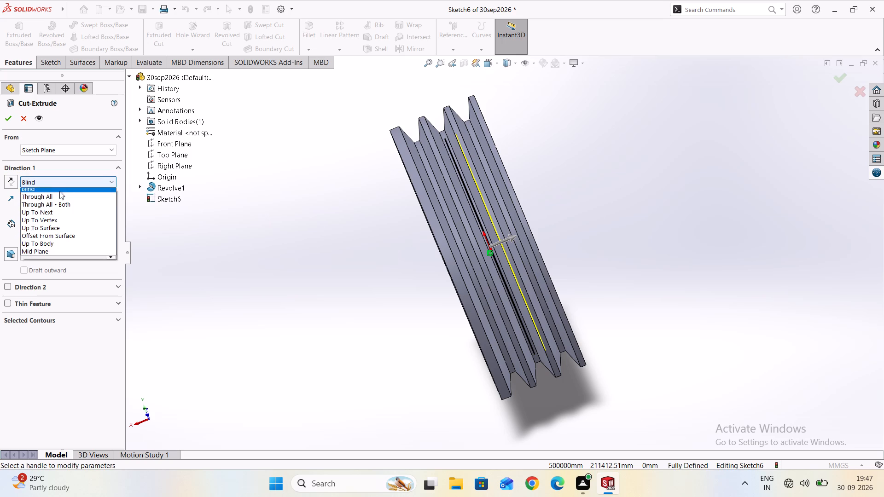
left_click(49, 253)
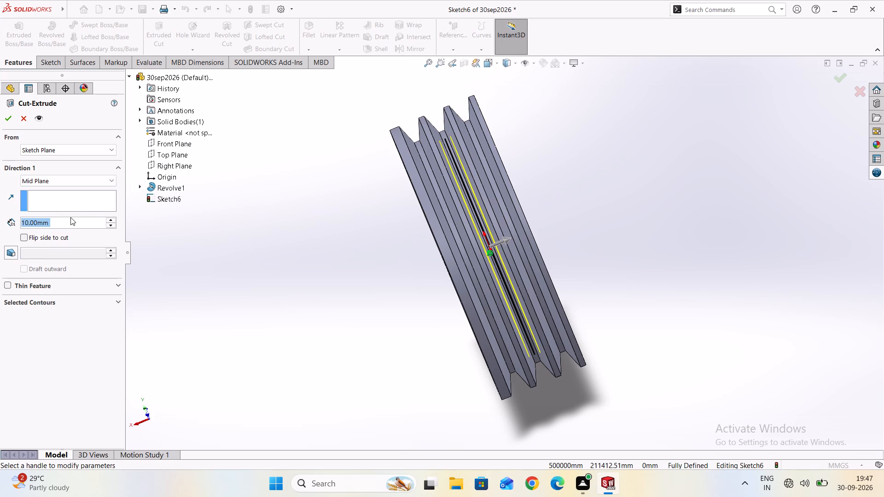
Set the cut's start condition to Offset, trying Vertex first.
left_click(82, 150)
left_click(63, 177)
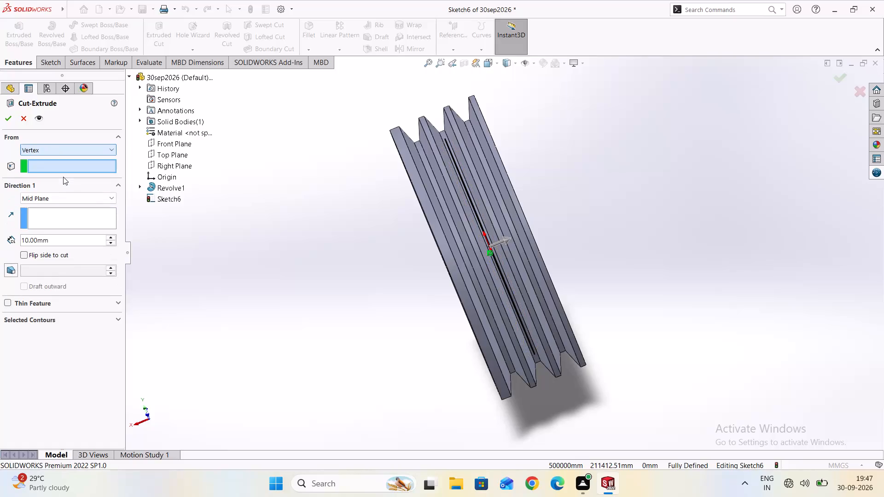
left_click(73, 150)
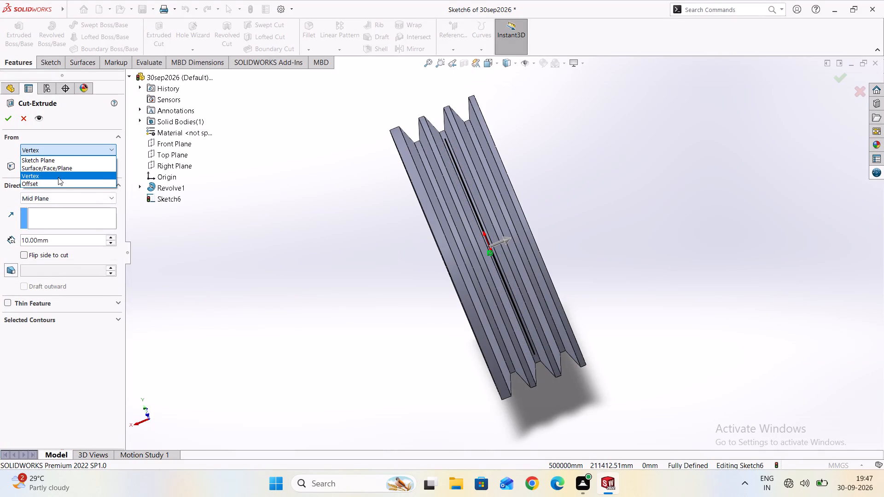
double_click(56, 181)
Change the cut's Direction 1 end condition to Blind, keeping the start condition at Offset.
scroll(493, 235, "up", 15)
scroll(493, 235, "down", 8)
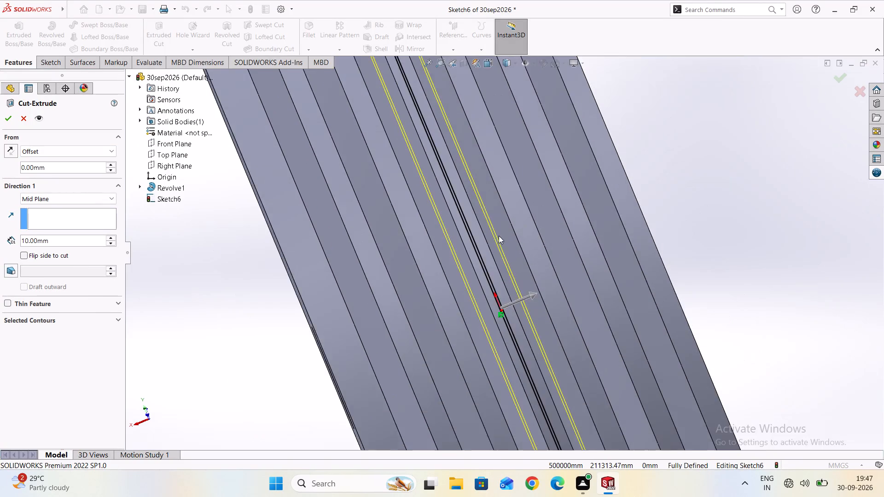
scroll(499, 236, "down", 1)
middle_click_drag(666, 209, 597, 265)
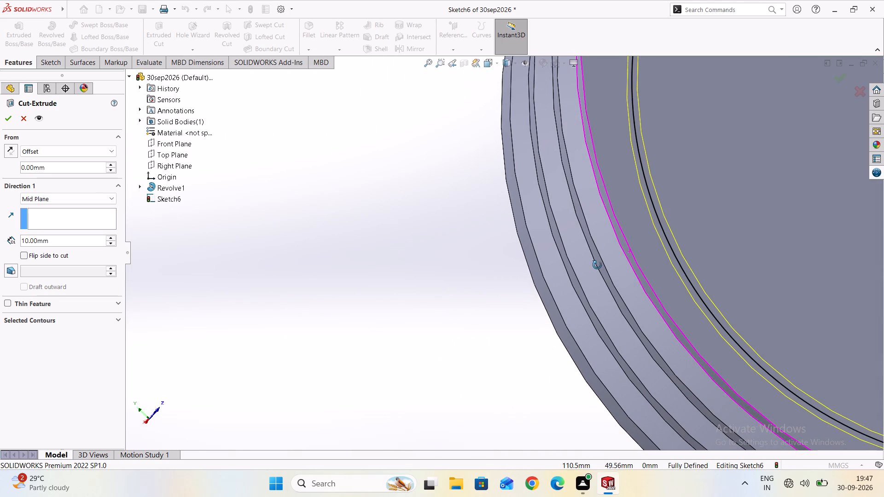
middle_click_drag(597, 265, 667, 254)
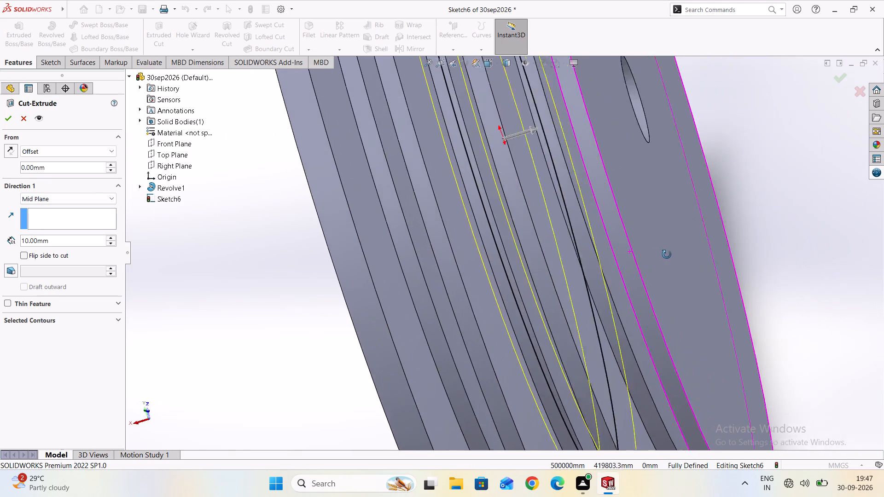
middle_click_drag(667, 254, 682, 251)
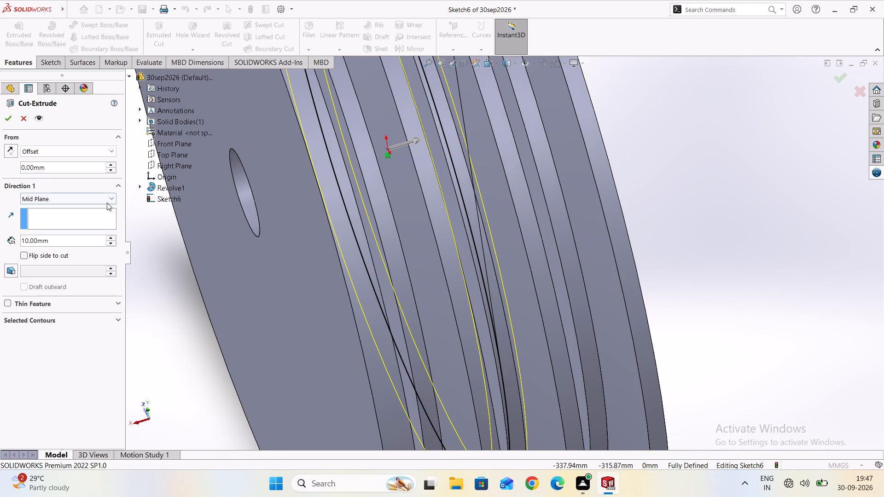
left_click(106, 200)
left_click(80, 208)
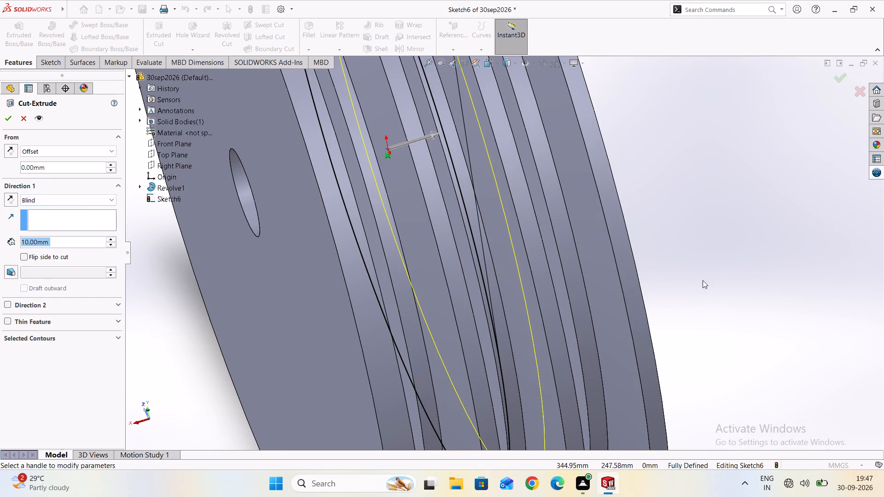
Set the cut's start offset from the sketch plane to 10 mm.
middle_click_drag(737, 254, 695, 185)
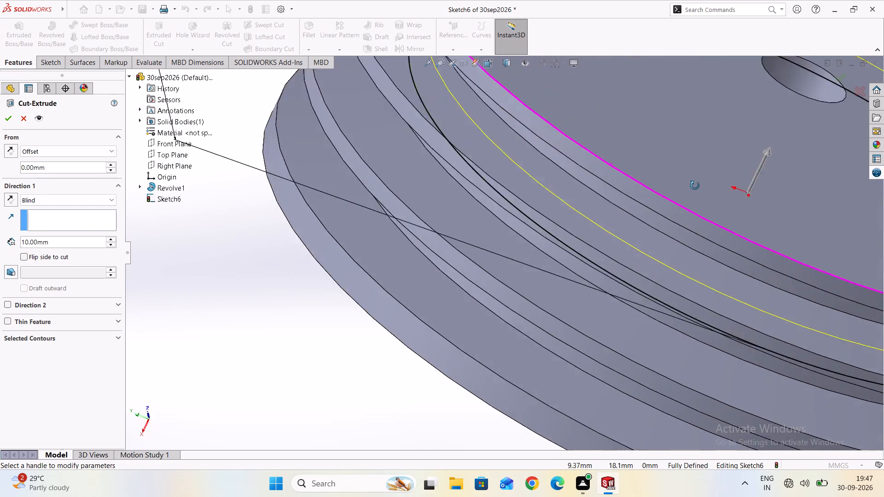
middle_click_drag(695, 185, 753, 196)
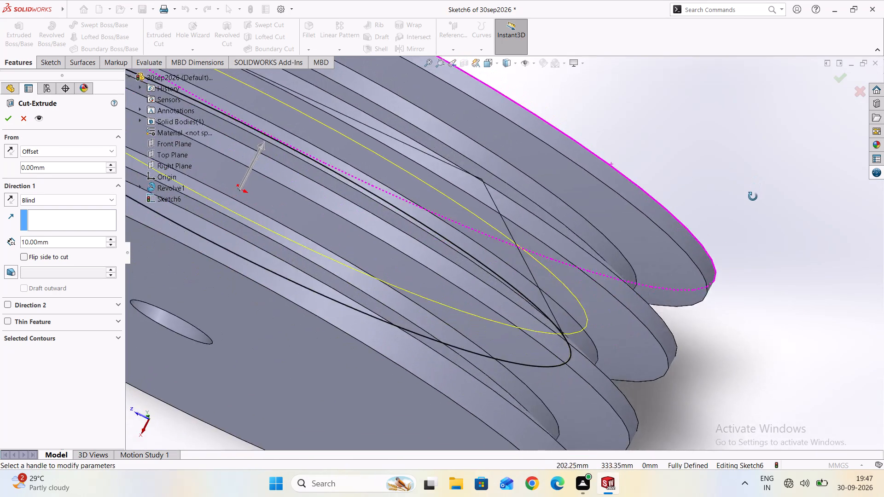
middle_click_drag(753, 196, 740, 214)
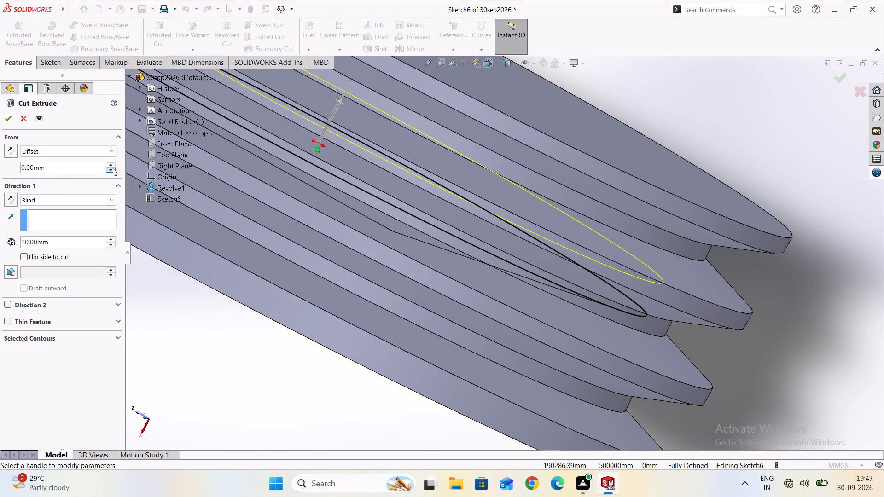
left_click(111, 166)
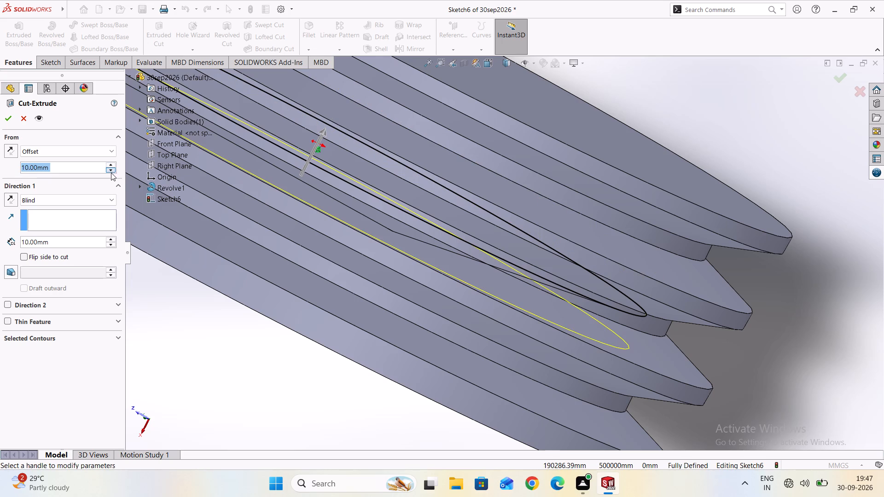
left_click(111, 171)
Switch the model's display style to Wireframe to reveal the cut preview inside the pulley.
scroll(345, 272, "down", 4)
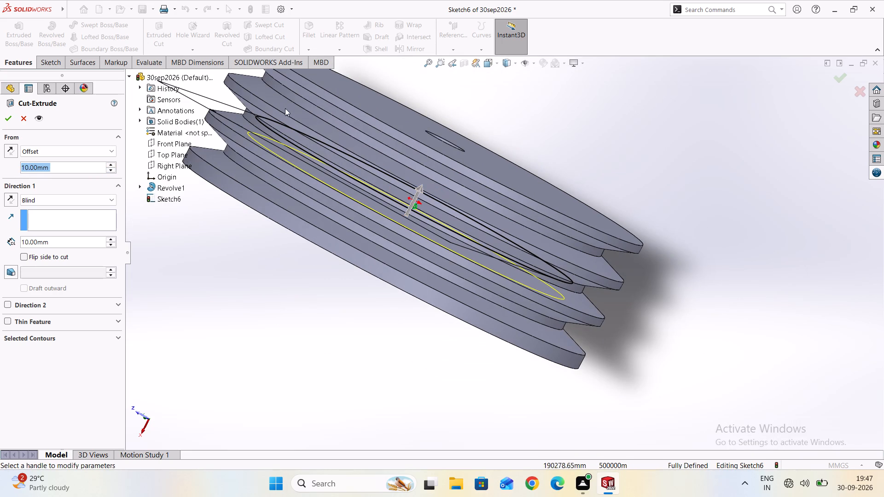
left_click(514, 63)
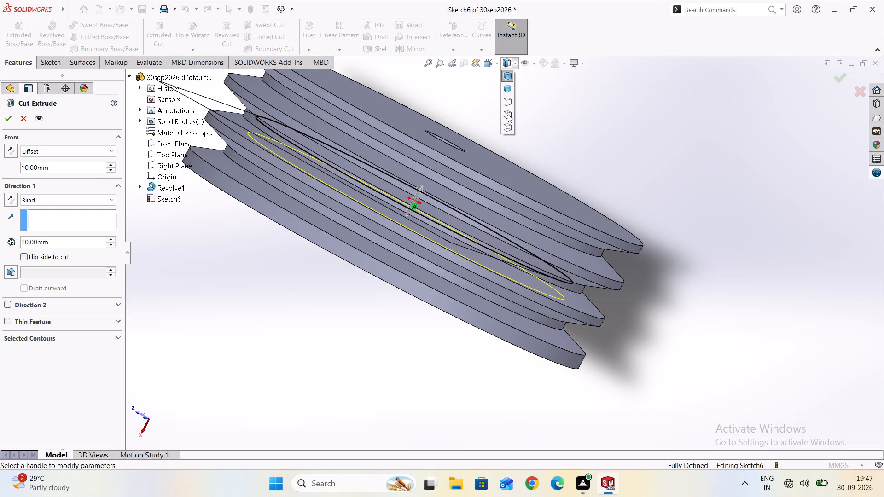
left_click(506, 122)
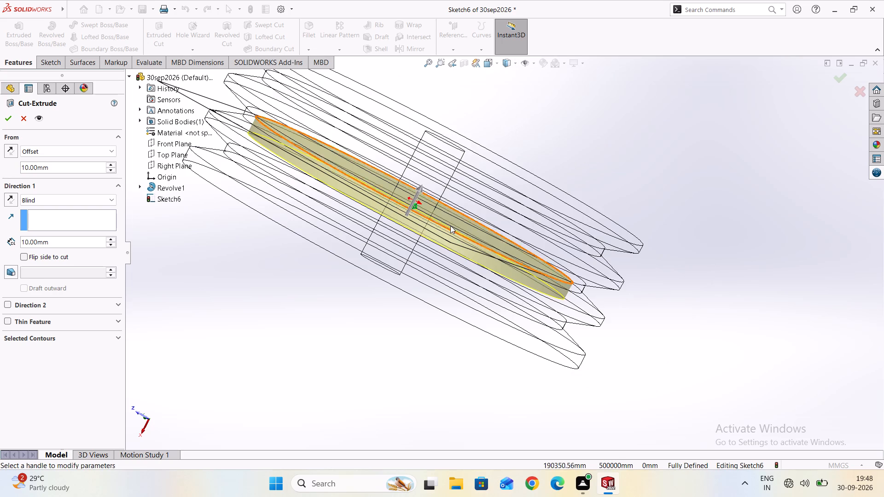
scroll(362, 216, "down", 1)
middle_click_drag(407, 347, 428, 271)
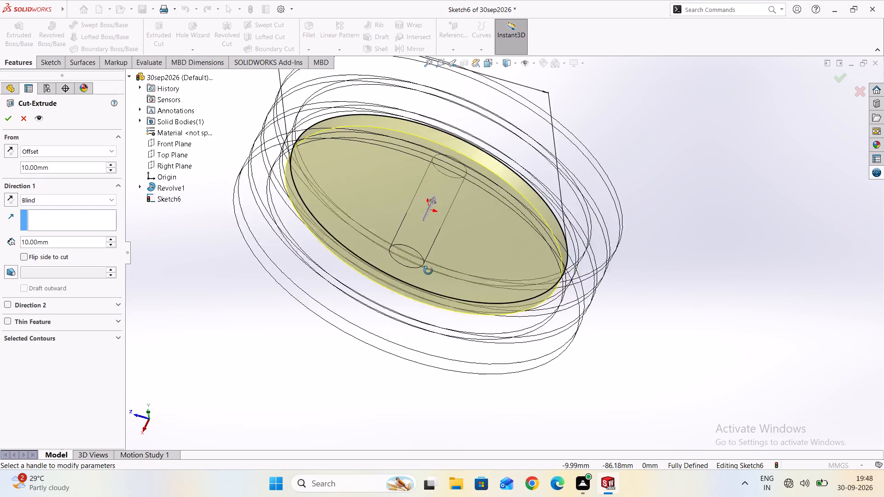
middle_click_drag(428, 271, 535, 221)
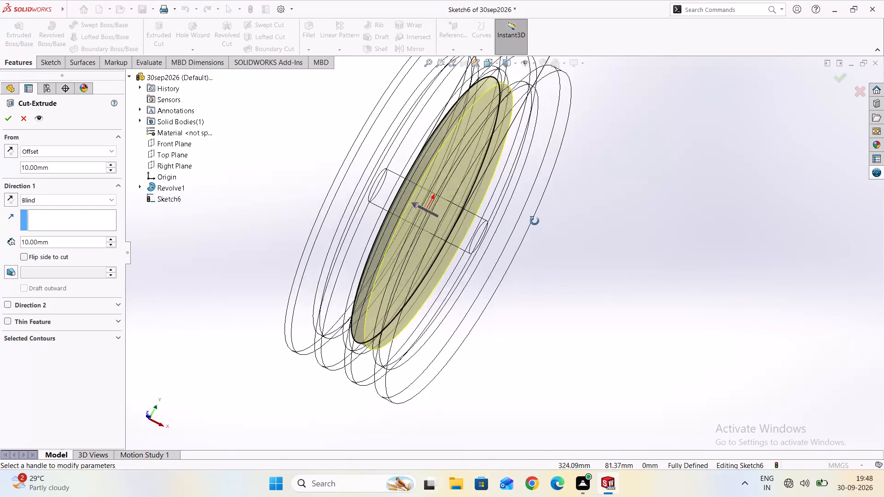
middle_click_drag(535, 221, 544, 230)
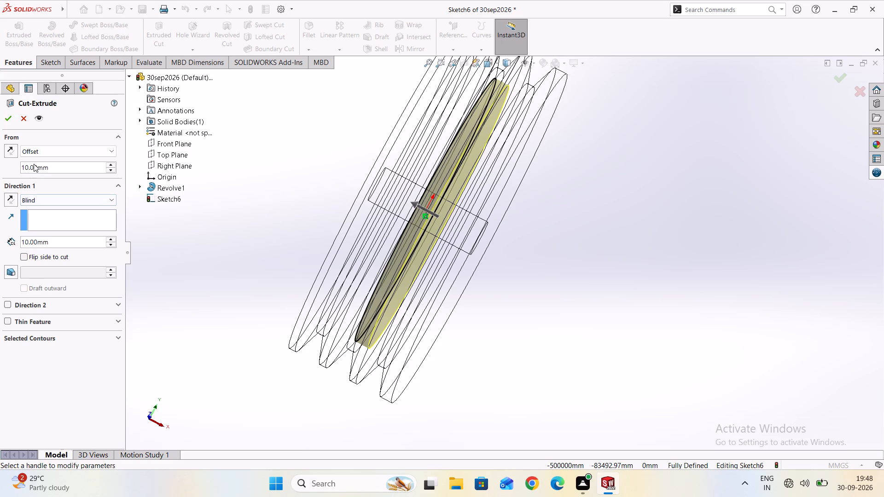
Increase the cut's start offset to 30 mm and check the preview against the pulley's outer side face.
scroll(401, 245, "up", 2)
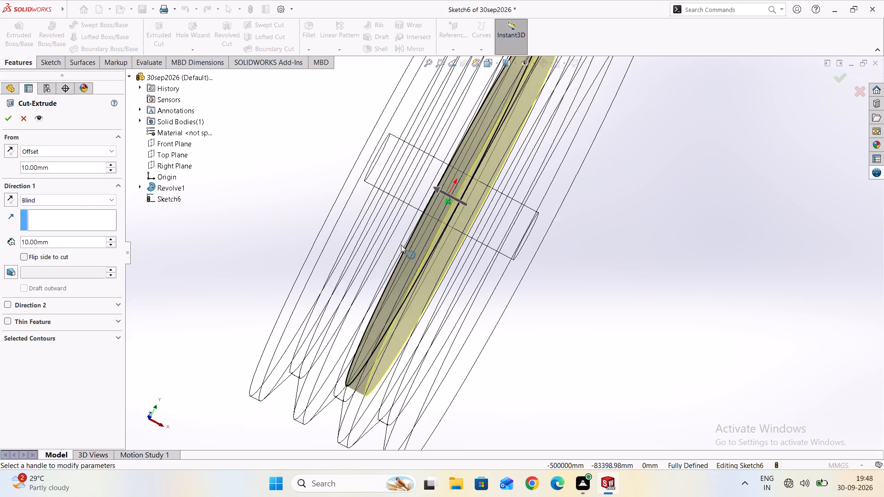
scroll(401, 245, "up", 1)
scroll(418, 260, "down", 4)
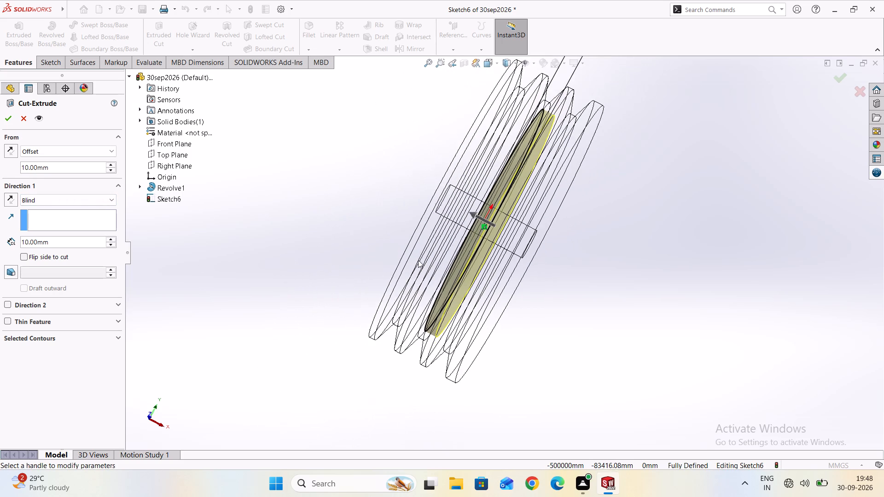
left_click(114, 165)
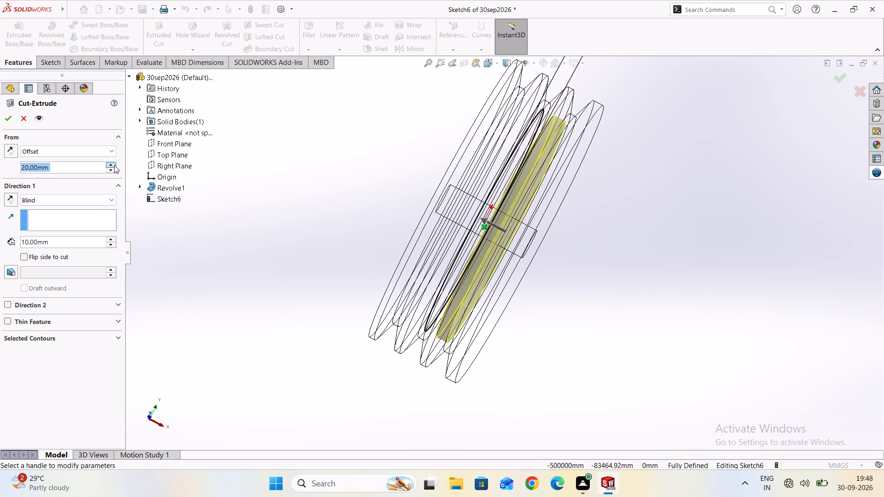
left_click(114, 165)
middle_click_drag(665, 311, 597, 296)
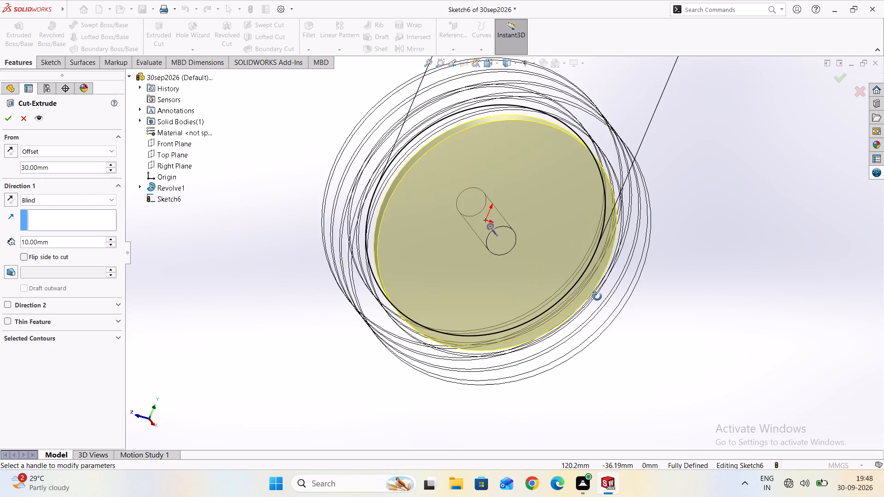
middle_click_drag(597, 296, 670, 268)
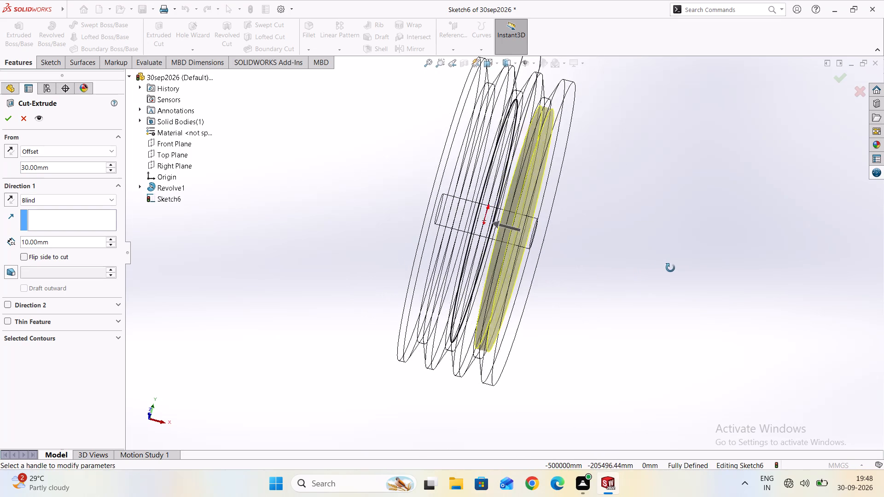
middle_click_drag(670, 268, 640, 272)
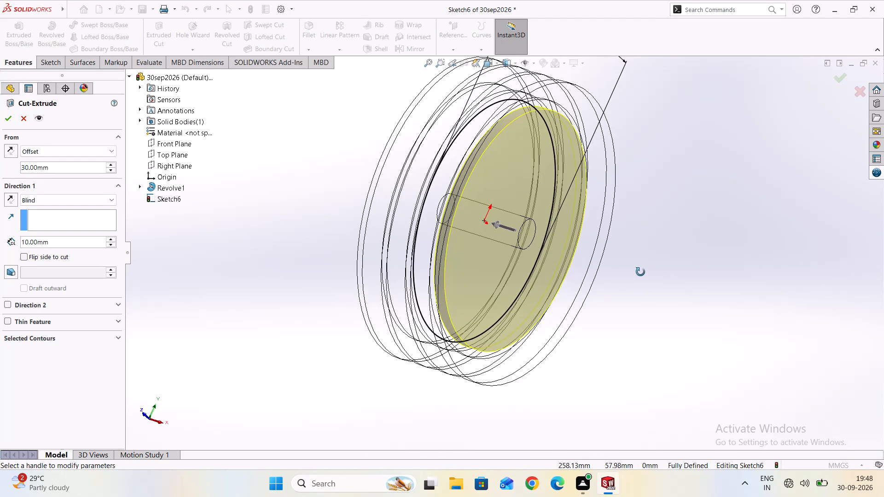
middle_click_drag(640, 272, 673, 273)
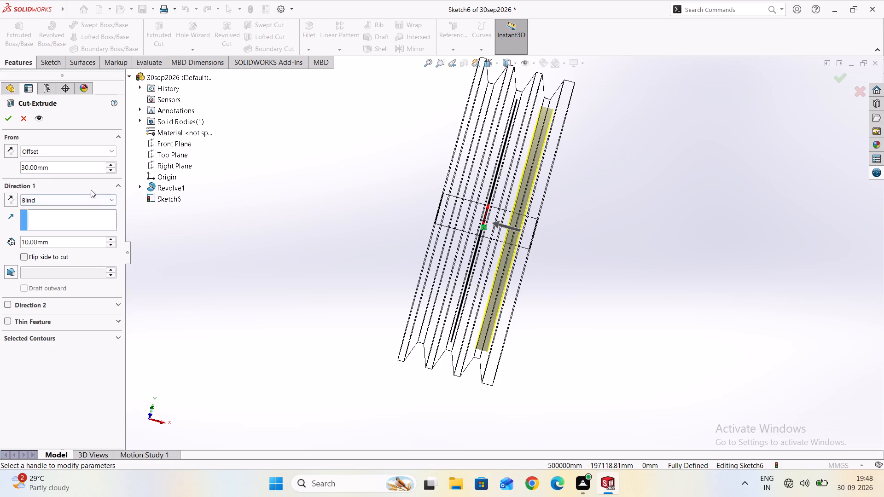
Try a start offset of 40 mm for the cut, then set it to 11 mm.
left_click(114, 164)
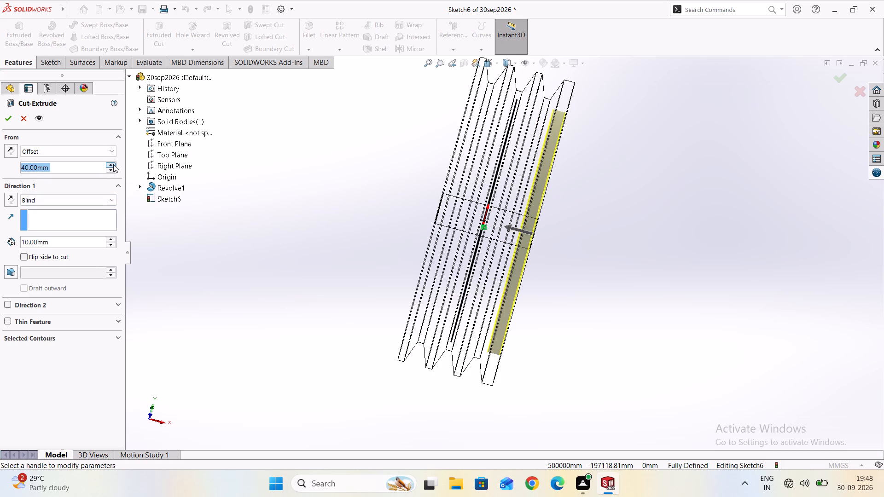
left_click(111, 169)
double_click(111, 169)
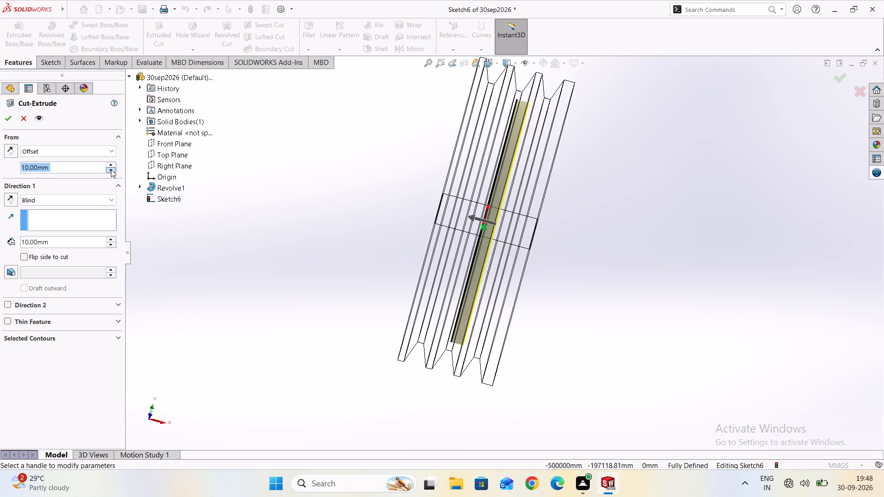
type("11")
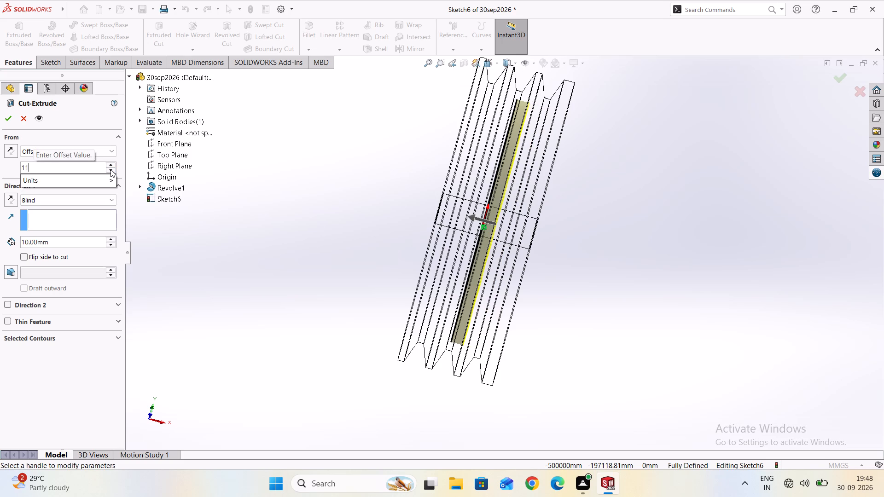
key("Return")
Examine closely the gap between the 200 mm sketch circle and the near face of the cut preview.
scroll(483, 239, "up", 7)
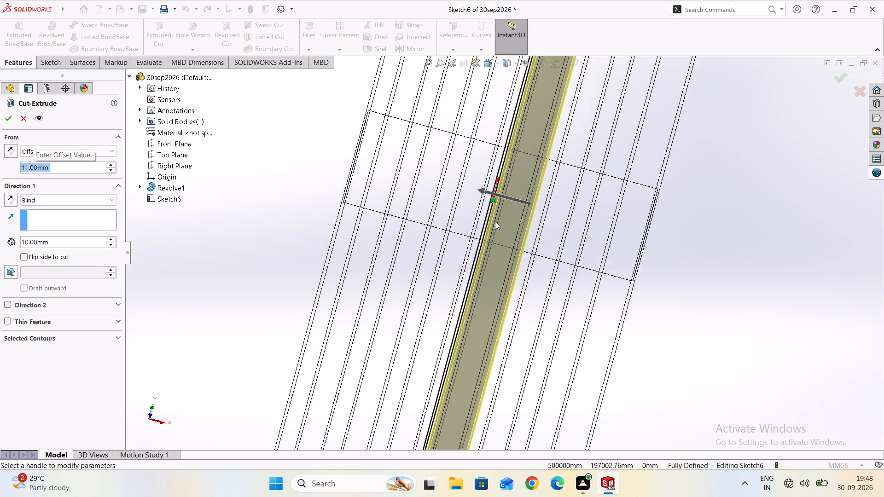
scroll(495, 221, "up", 15)
scroll(482, 224, "down", 9)
scroll(512, 183, "up", 3)
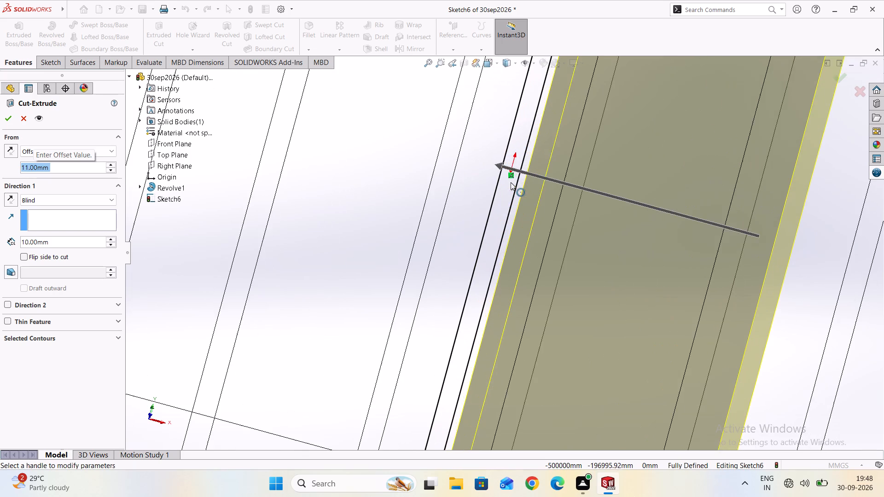
scroll(512, 179, "up", 9)
scroll(512, 179, "down", 8)
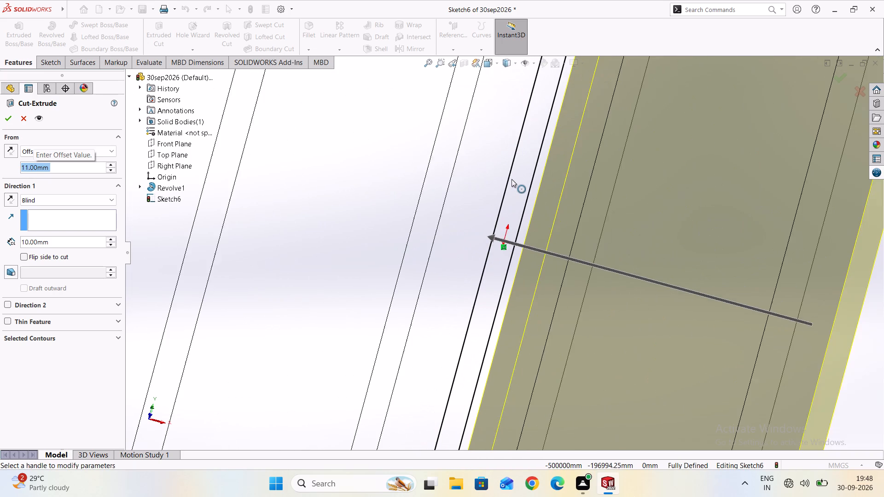
scroll(516, 180, "down", 3)
scroll(581, 210, "down", 3)
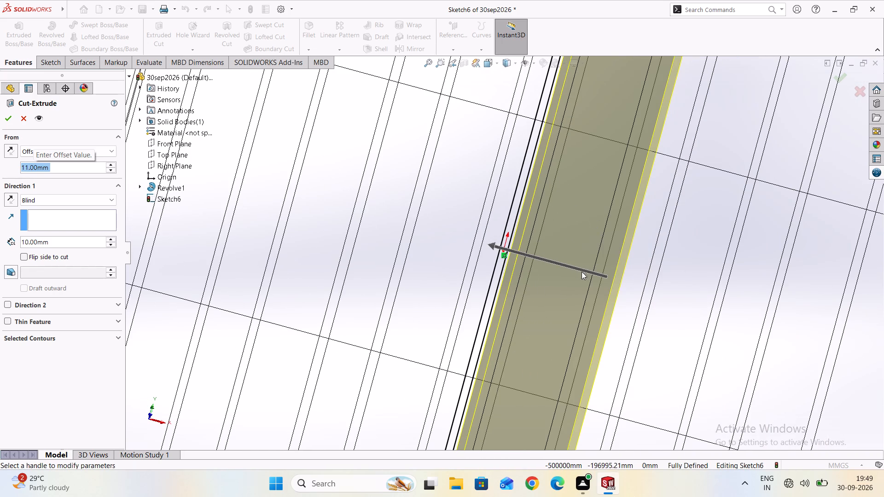
scroll(509, 248, "up", 10)
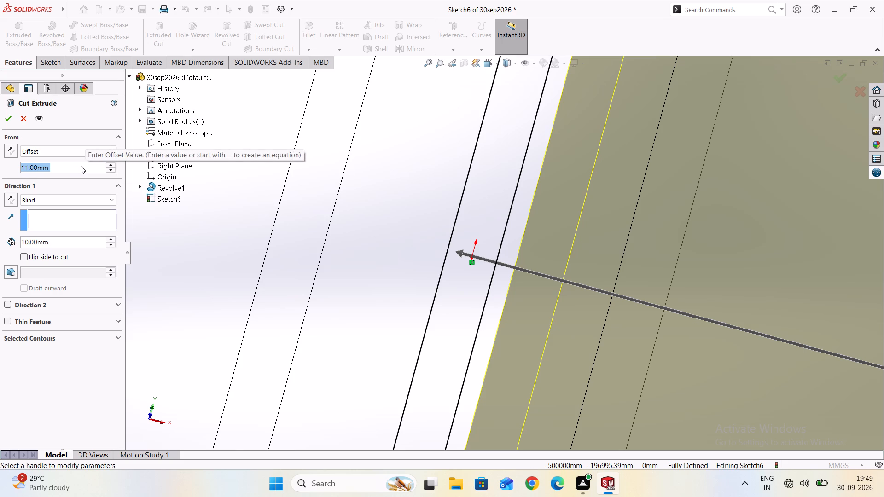
Set the cut's start offset to 21 mm and check the preview's position relative to the grooves and bore.
type("21")
key("Return")
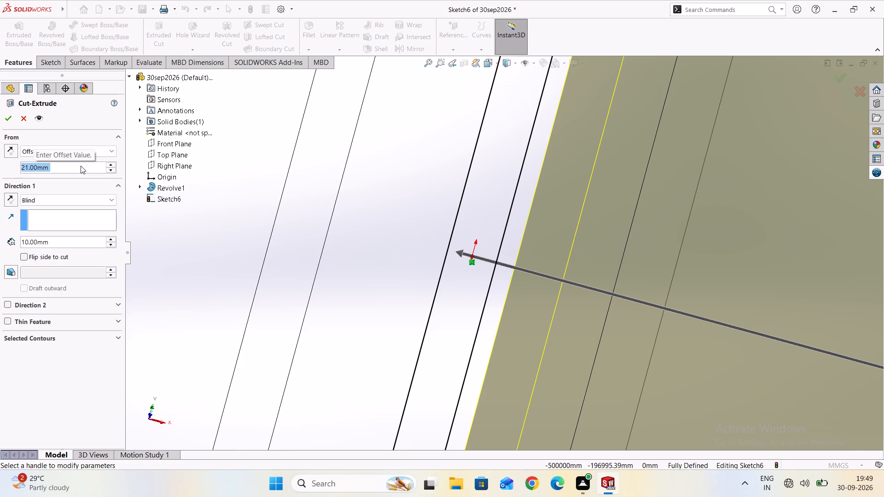
scroll(175, 182, "down", 15)
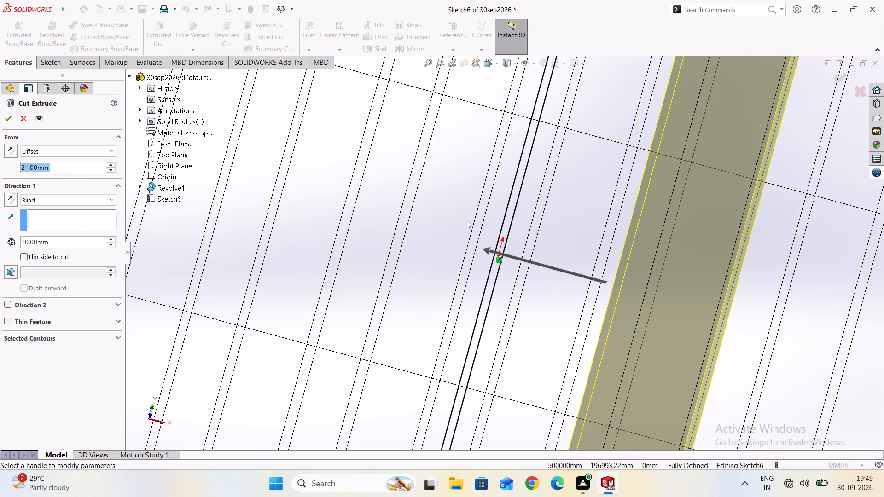
scroll(483, 223, "down", 3)
scroll(555, 237, "down", 3)
scroll(593, 236, "down", 3)
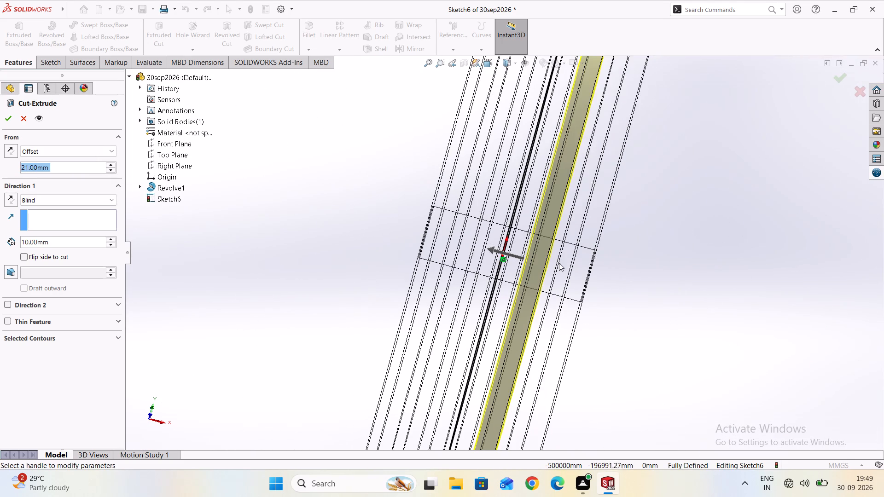
scroll(515, 282, "up", 4)
scroll(494, 221, "up", 4)
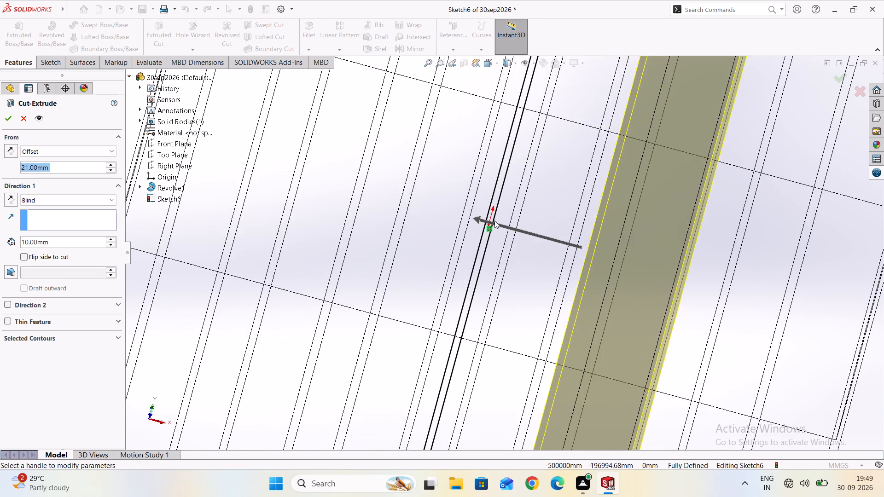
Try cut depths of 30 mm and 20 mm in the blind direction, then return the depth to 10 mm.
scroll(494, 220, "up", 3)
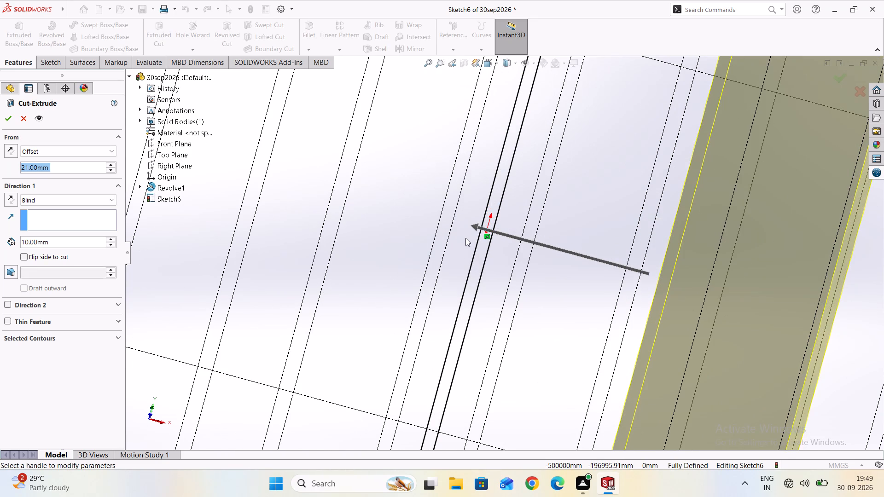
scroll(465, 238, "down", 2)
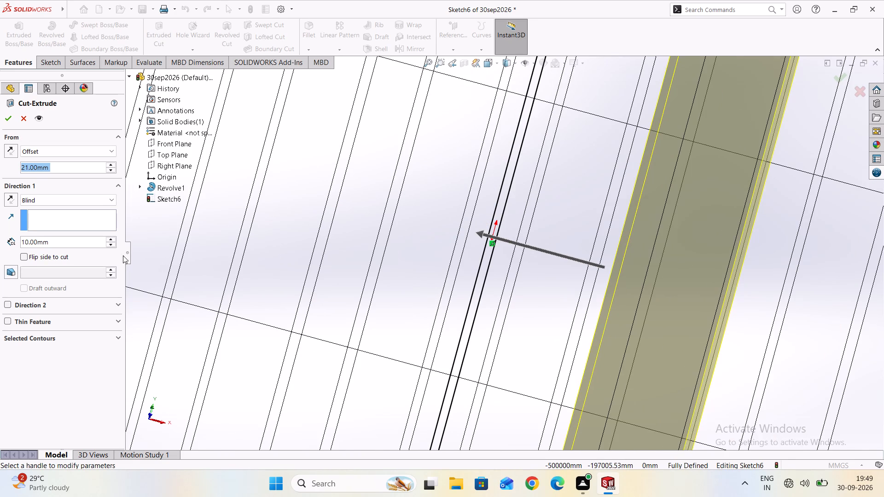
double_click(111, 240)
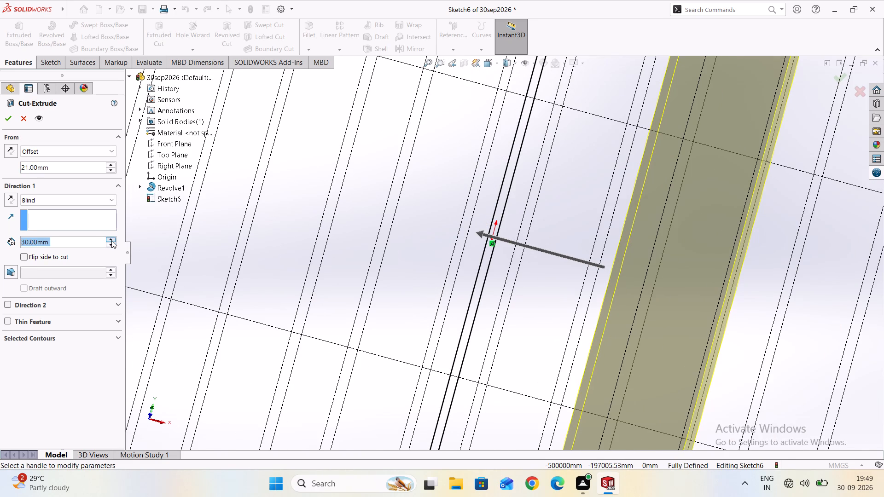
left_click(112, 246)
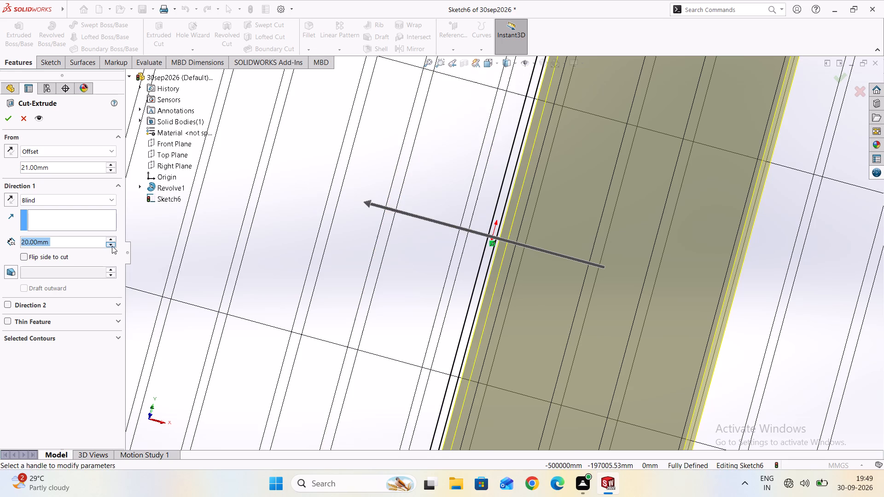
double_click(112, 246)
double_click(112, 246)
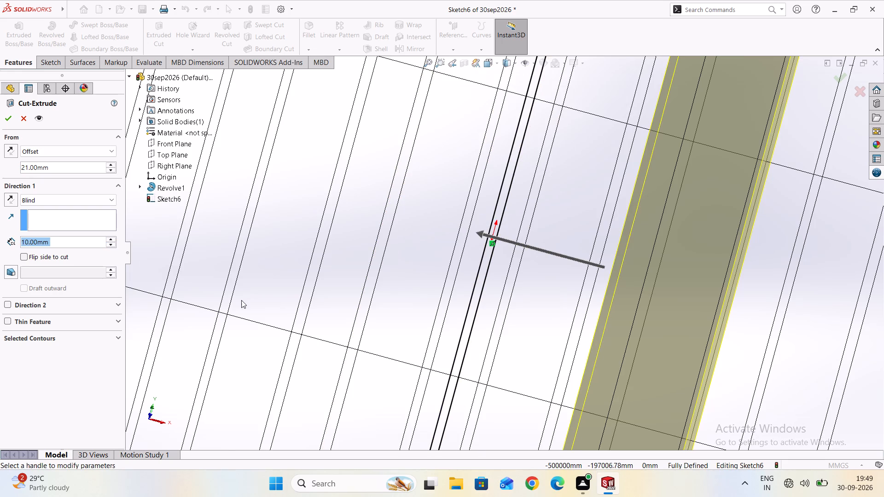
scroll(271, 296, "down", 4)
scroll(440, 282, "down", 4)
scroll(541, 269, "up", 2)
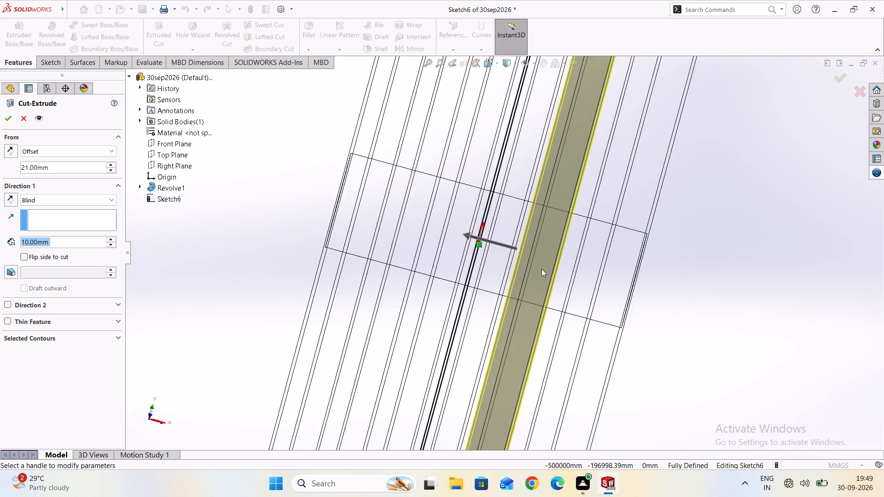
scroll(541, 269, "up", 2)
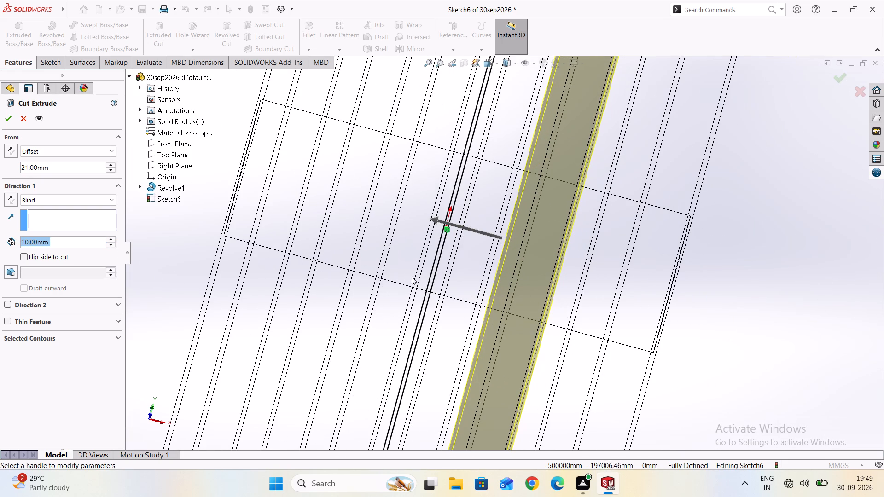
Set the blind cut's depth to 100 mm and check the preview against the whole pulley.
scroll(468, 286, "down", 4)
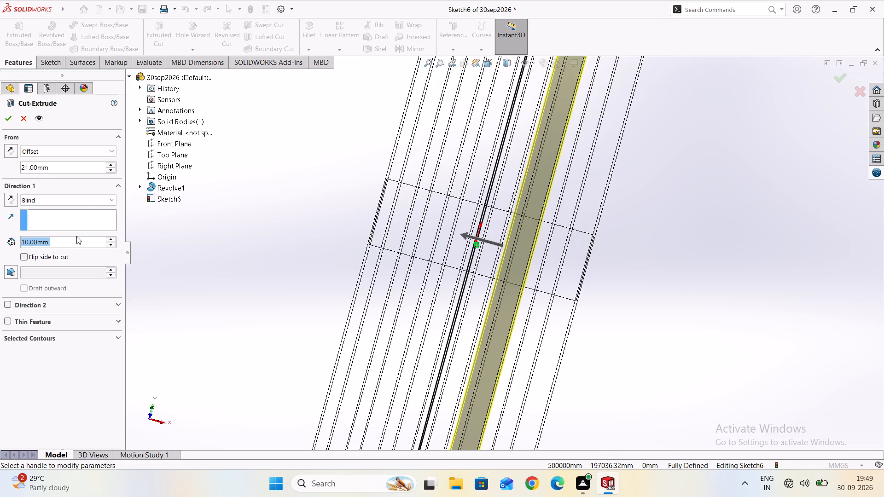
type("100")
key("Return")
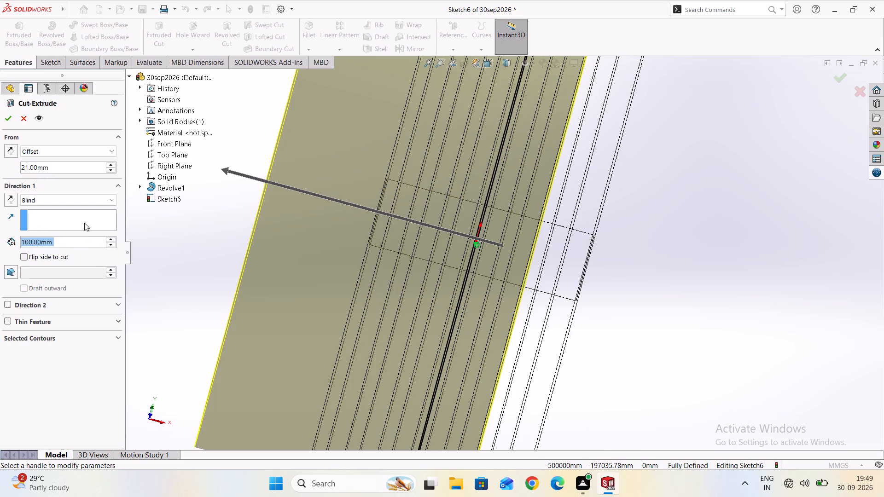
scroll(186, 270, "down", 4)
scroll(307, 254, "down", 3)
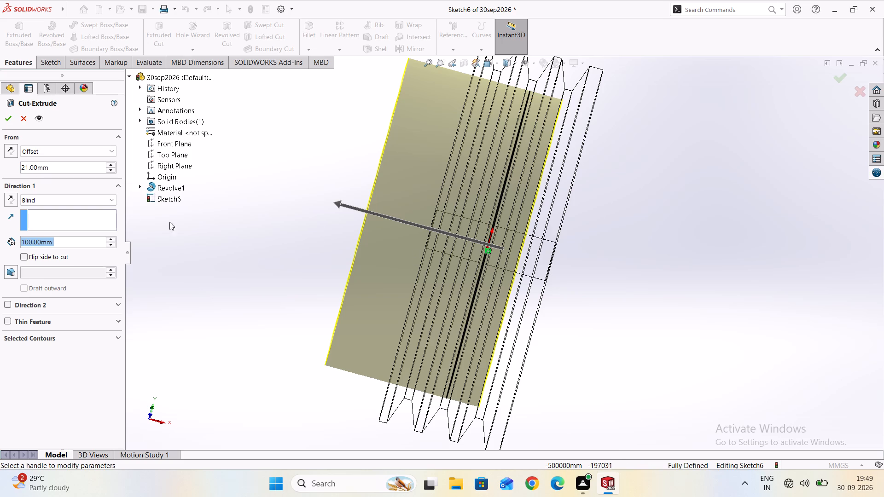
Raise the cut's start offset to 121 mm, reduce it to 111 mm, and finish the cut.
left_click(109, 166)
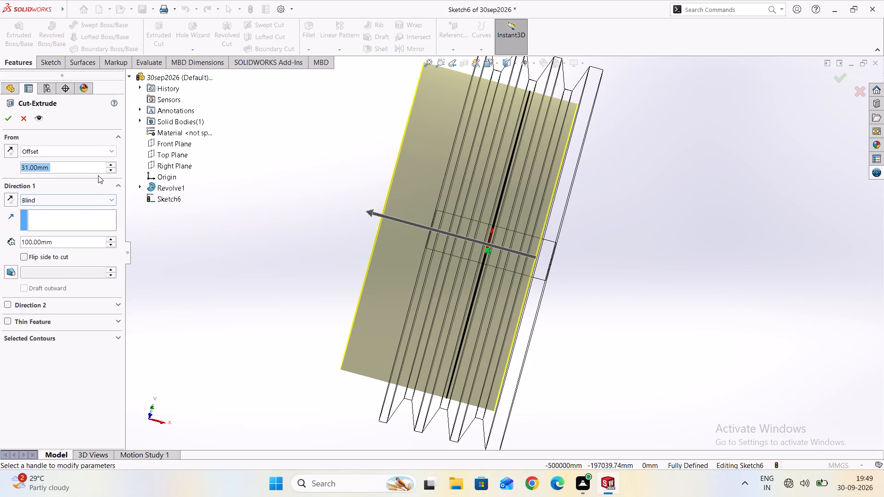
left_click(113, 165)
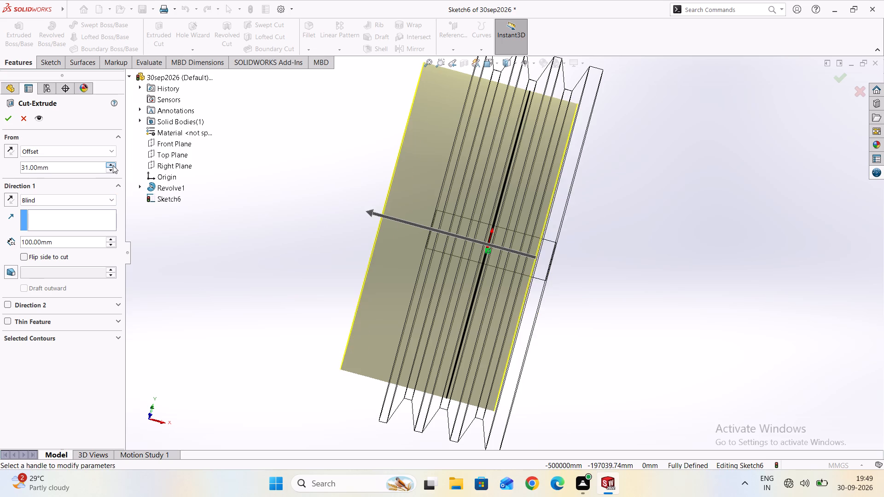
triple_click(113, 165)
triple_click(113, 165)
left_click(113, 165)
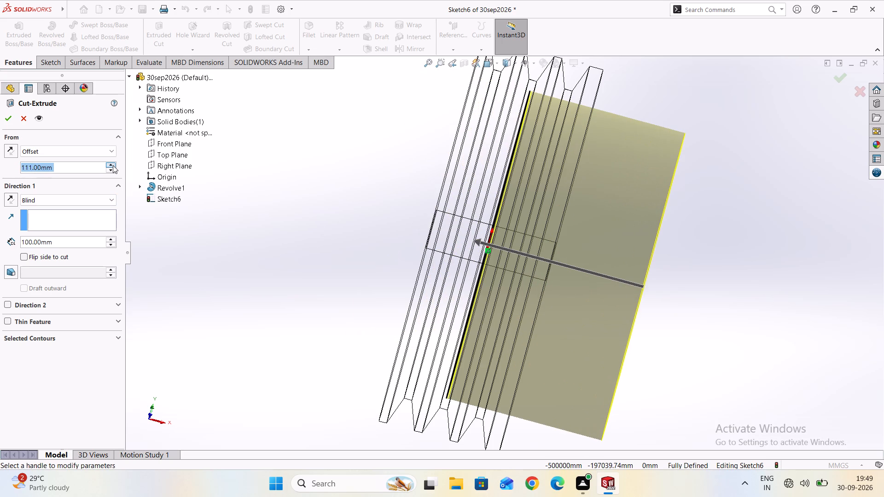
left_click(113, 165)
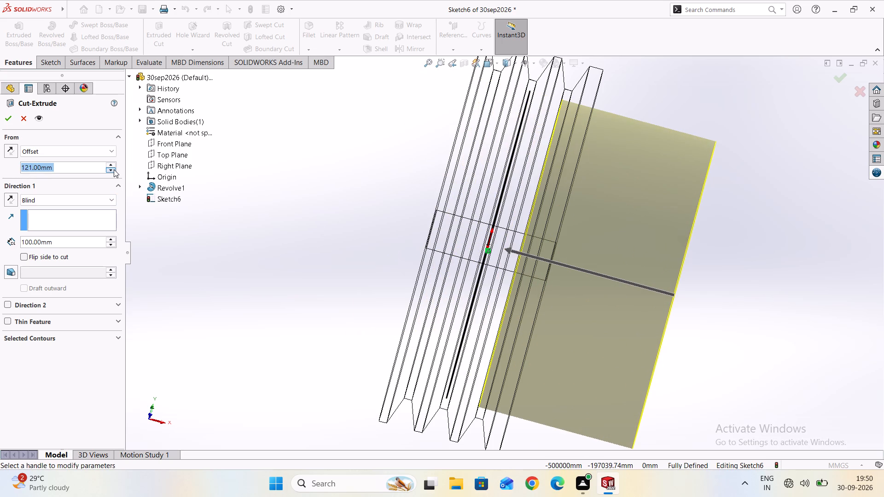
left_click(114, 169)
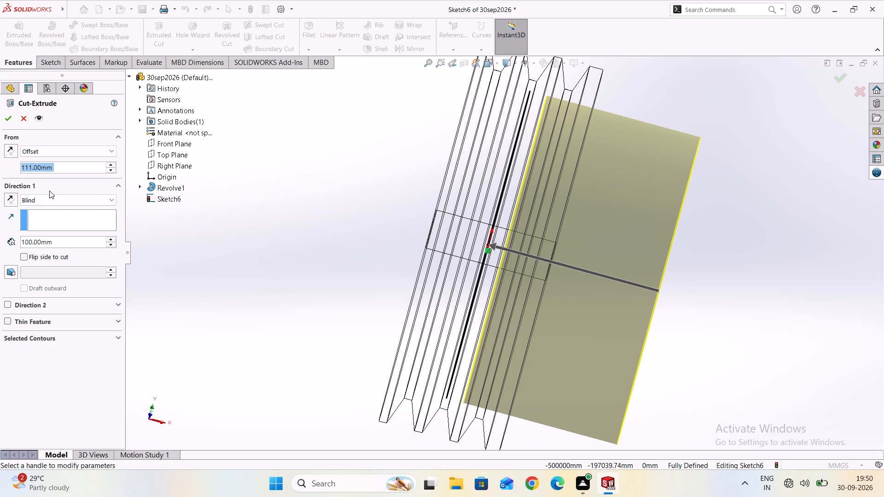
left_click(6, 119)
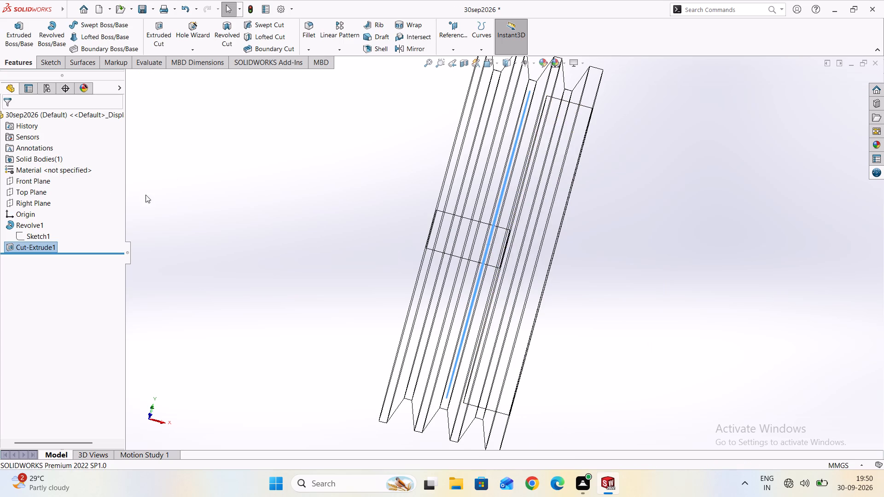
Switch the model display from wireframe to shaded with edges.
scroll(174, 201, "down", 2)
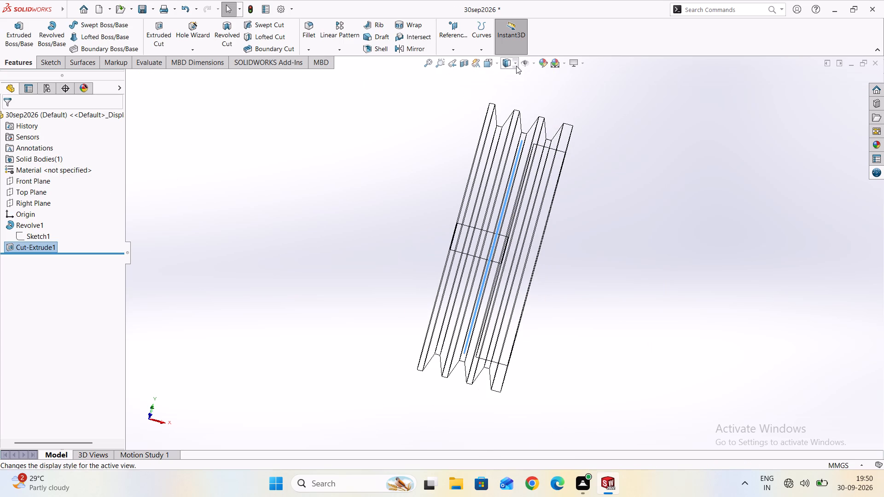
left_click(514, 64)
left_click(507, 77)
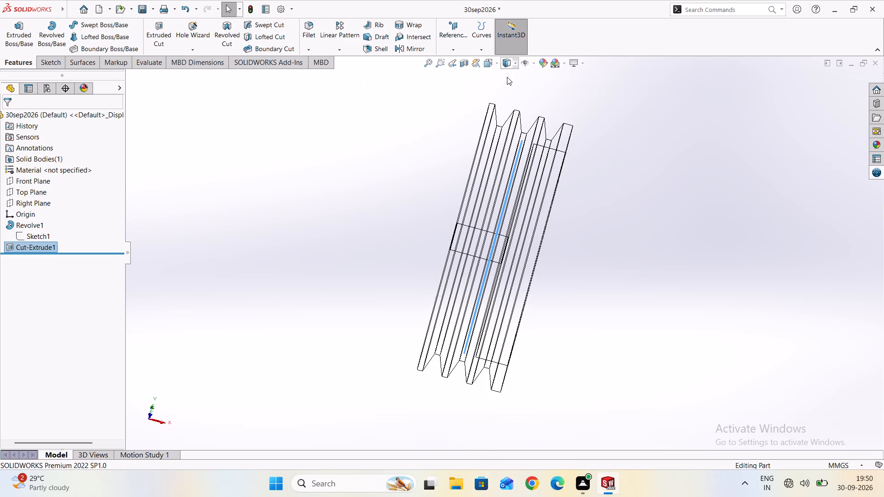
Examine the recess cut into the pulley's side and compare it with the opposite uncut side.
middle_click_drag(615, 215, 501, 196)
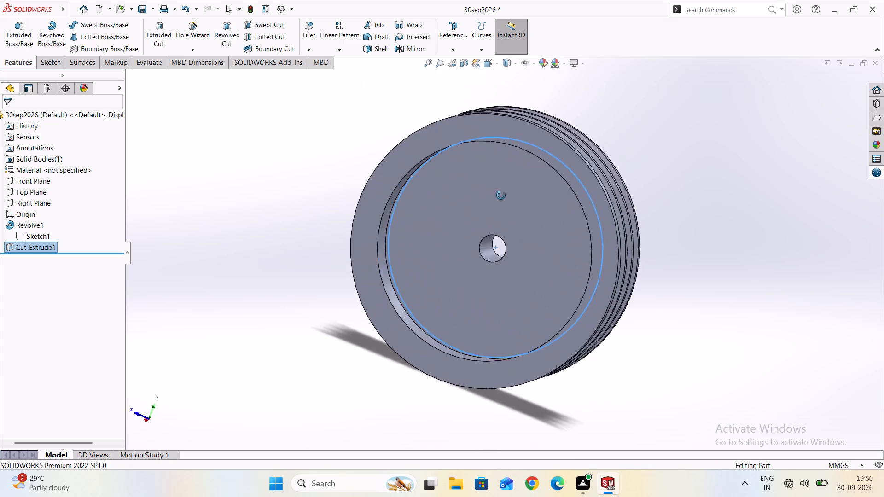
middle_click_drag(501, 196, 384, 183)
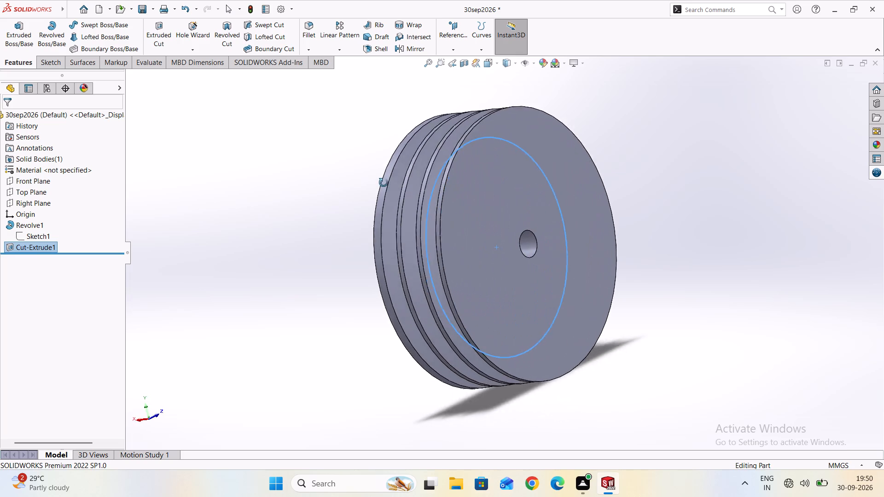
middle_click_drag(384, 183, 461, 230)
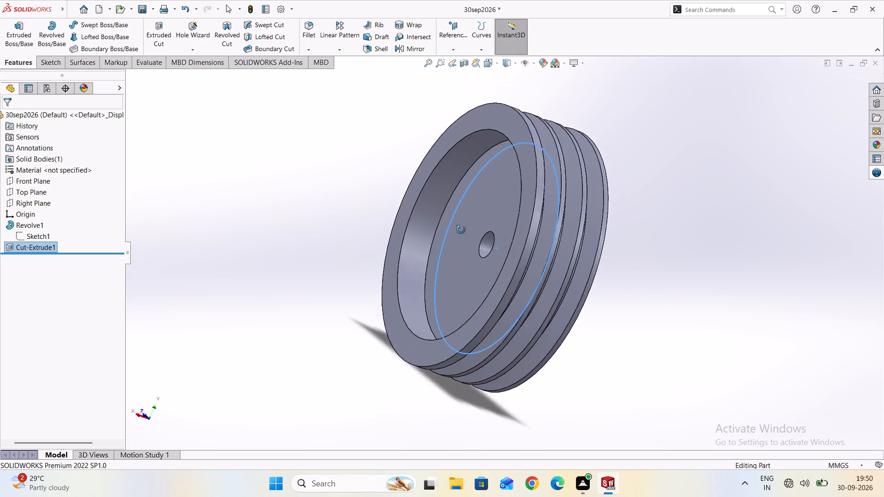
middle_click_drag(461, 230, 406, 253)
scroll(376, 318, "down", 1)
middle_click_drag(376, 321, 386, 331)
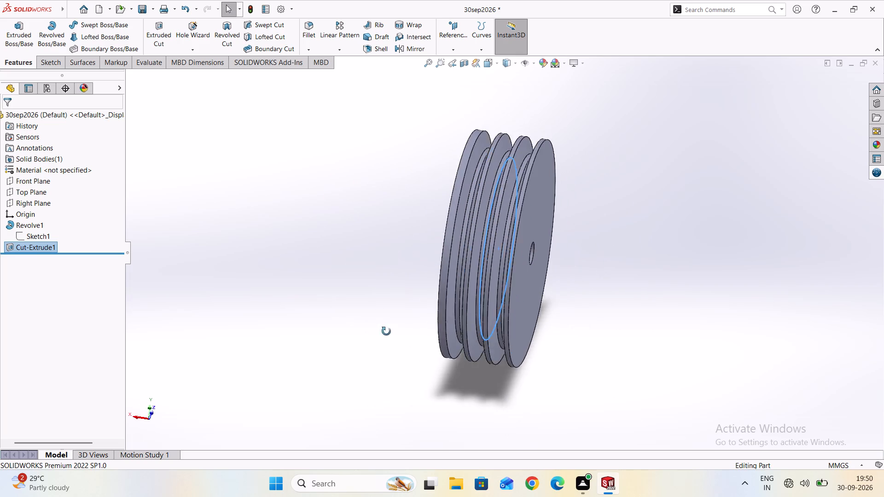
middle_click_drag(386, 331, 401, 397)
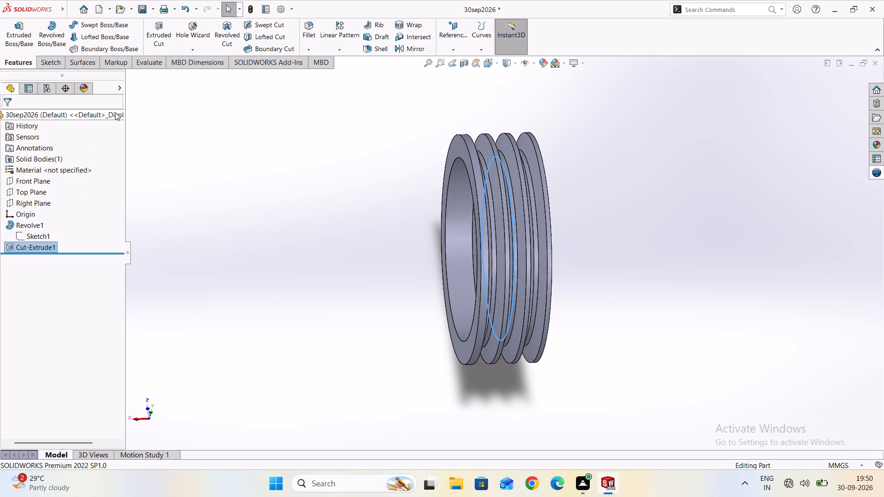
Mirror the recess cut about the Right Plane to the pulley's opposite side.
left_click(54, 67)
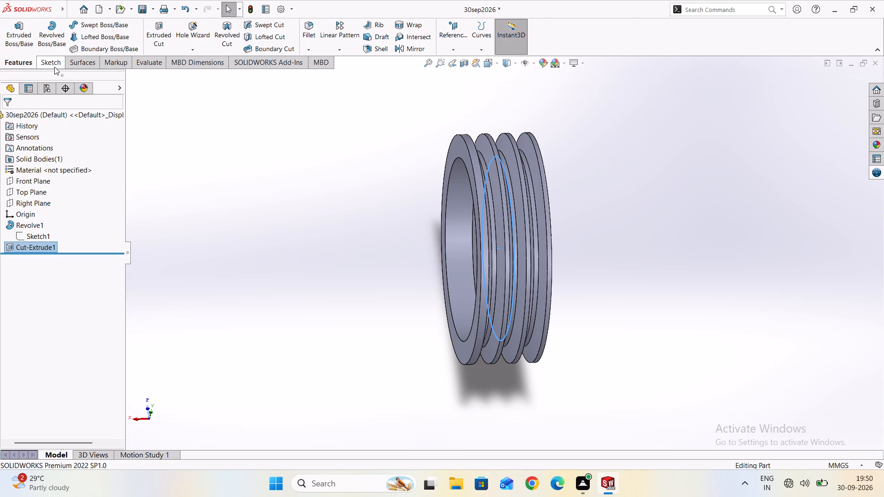
left_click(28, 63)
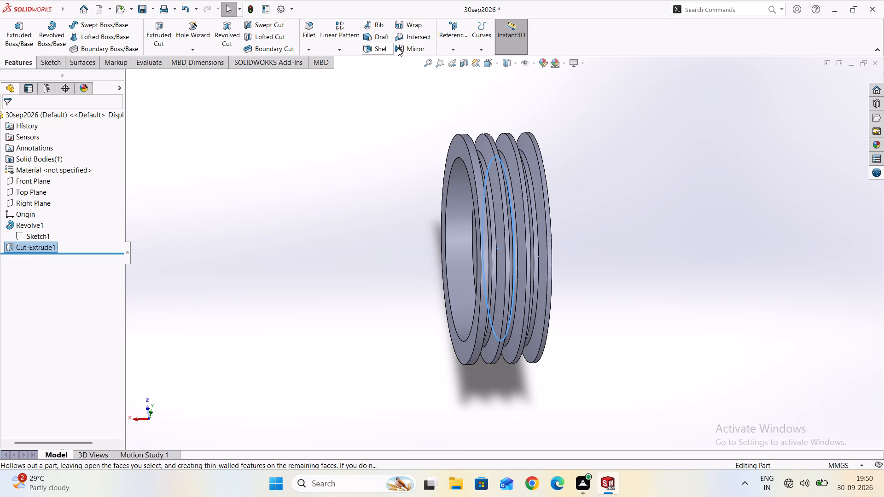
double_click(398, 48)
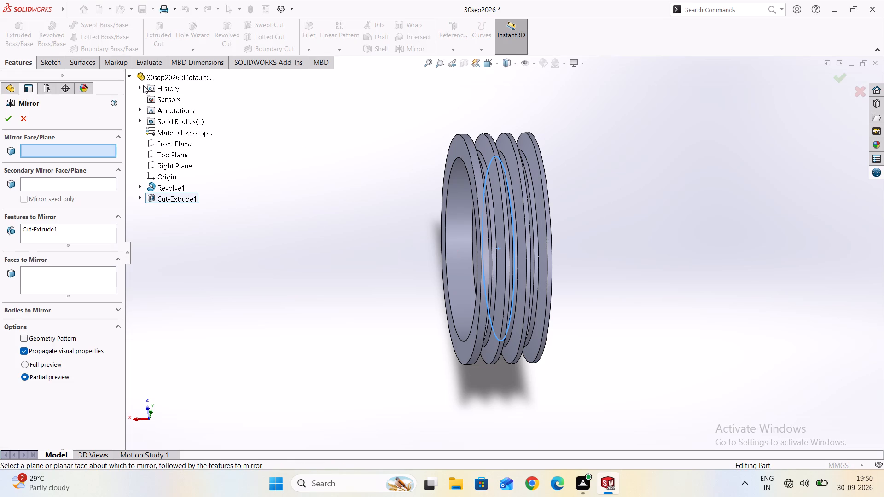
left_click(130, 76)
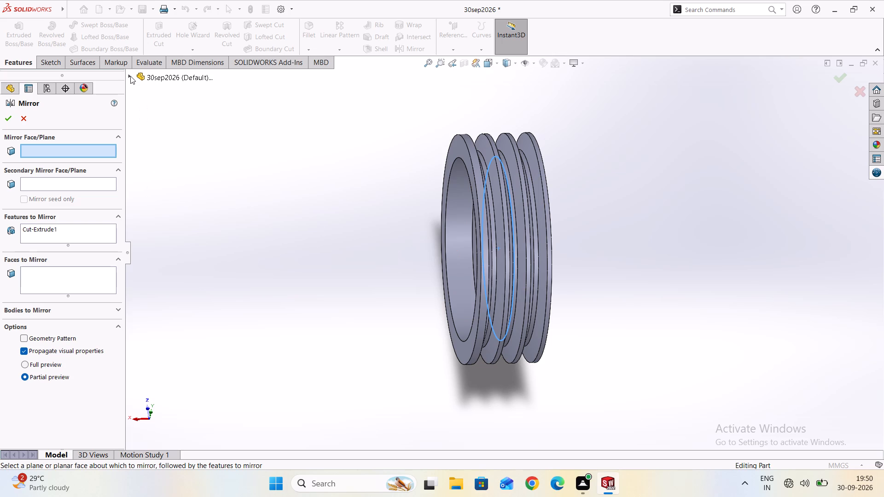
left_click(130, 76)
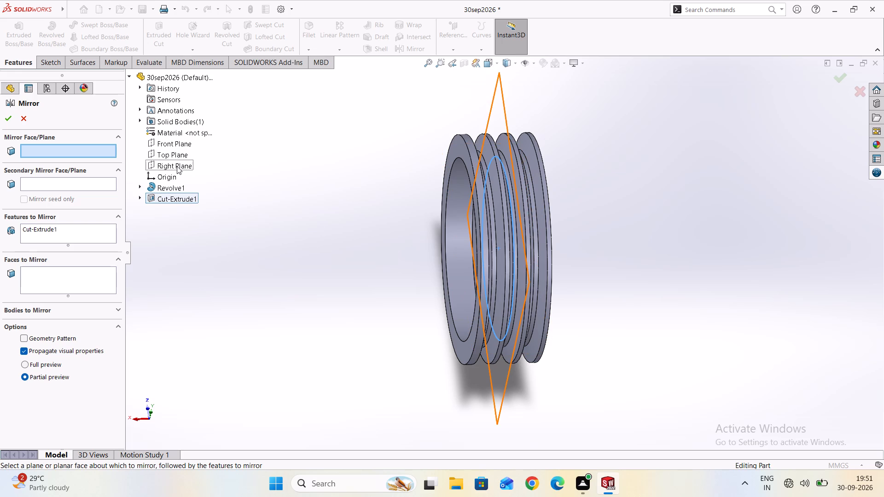
middle_click_drag(634, 269, 619, 264)
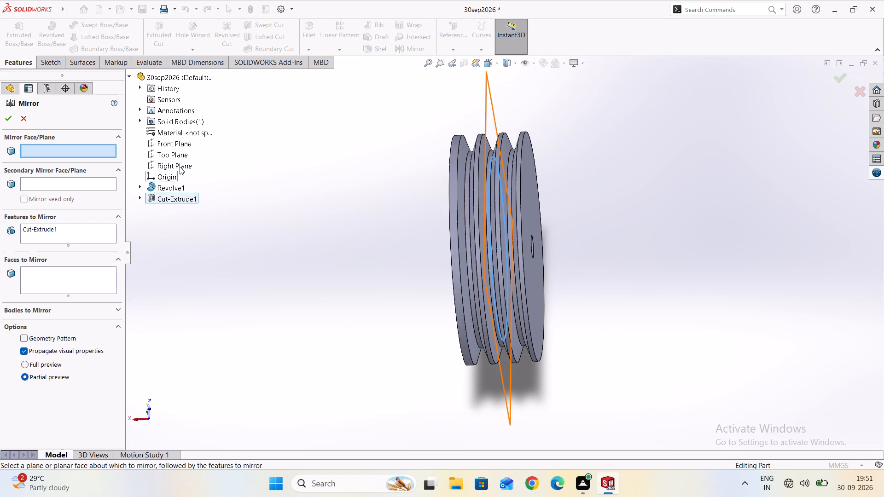
middle_click_drag(288, 308, 459, 321)
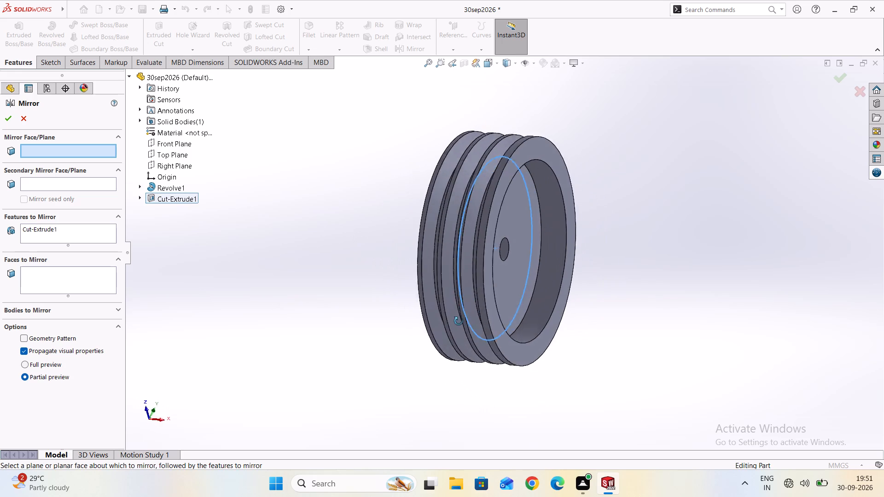
middle_click_drag(459, 321, 326, 348)
scroll(328, 349, "down", 1)
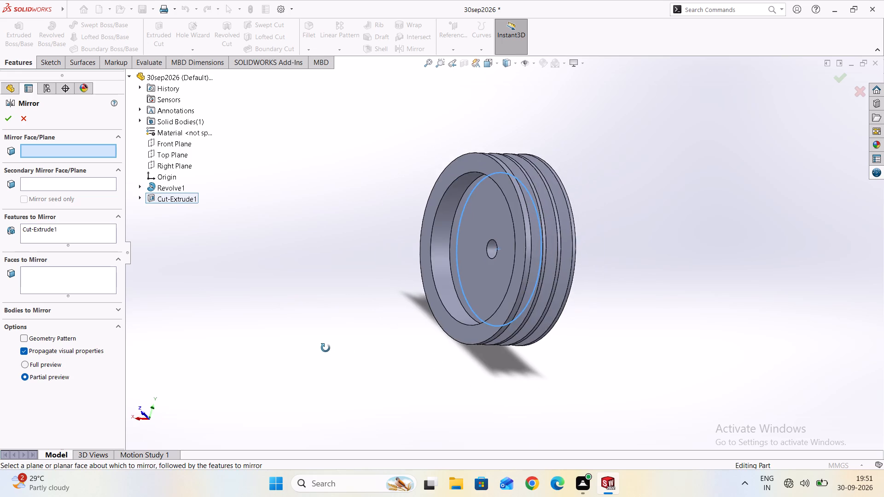
middle_click_drag(326, 348, 291, 350)
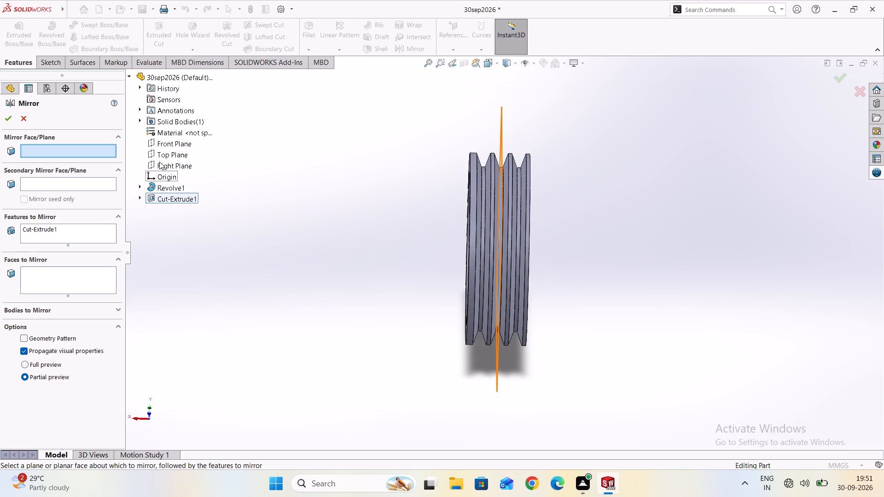
left_click(159, 162)
middle_click_drag(287, 341, 453, 381)
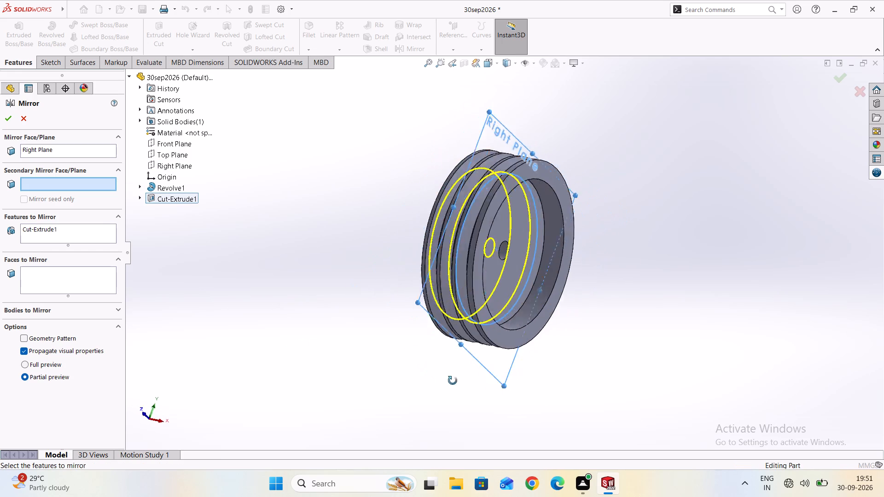
middle_click_drag(453, 381, 486, 398)
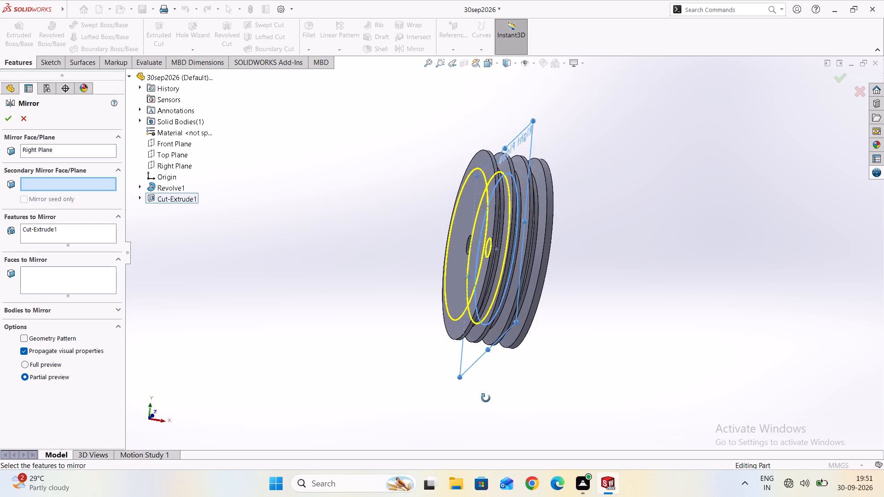
middle_click_drag(486, 398, 363, 399)
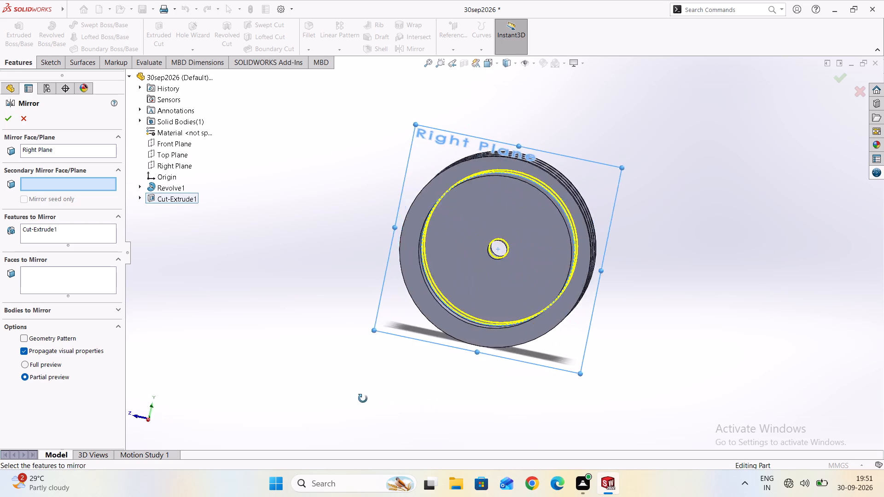
middle_click_drag(363, 399, 192, 352)
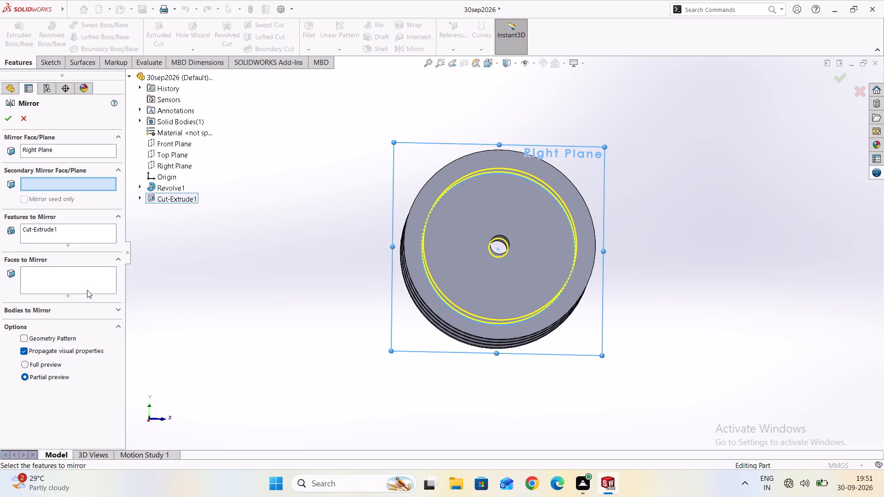
scroll(92, 278, "down", 2)
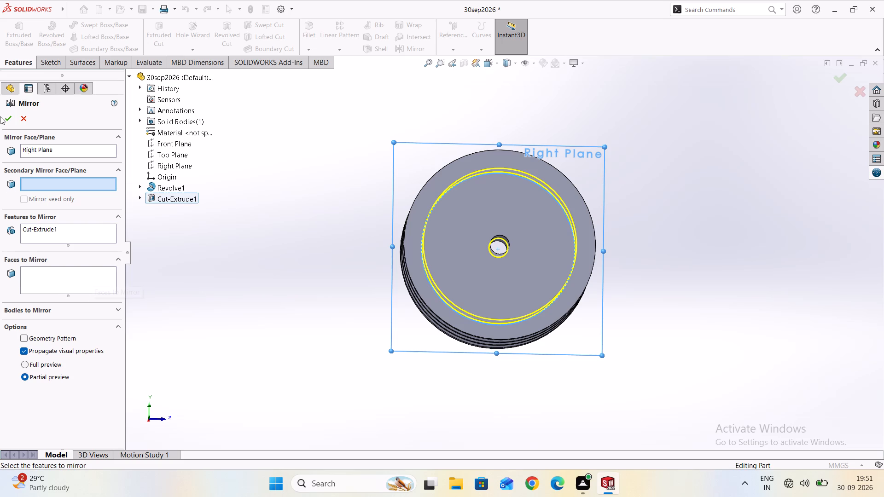
left_click(6, 119)
Examine the pulley from both sides to check the original and mirrored recesses.
scroll(174, 241, "down", 2)
middle_click_drag(198, 252, 248, 266)
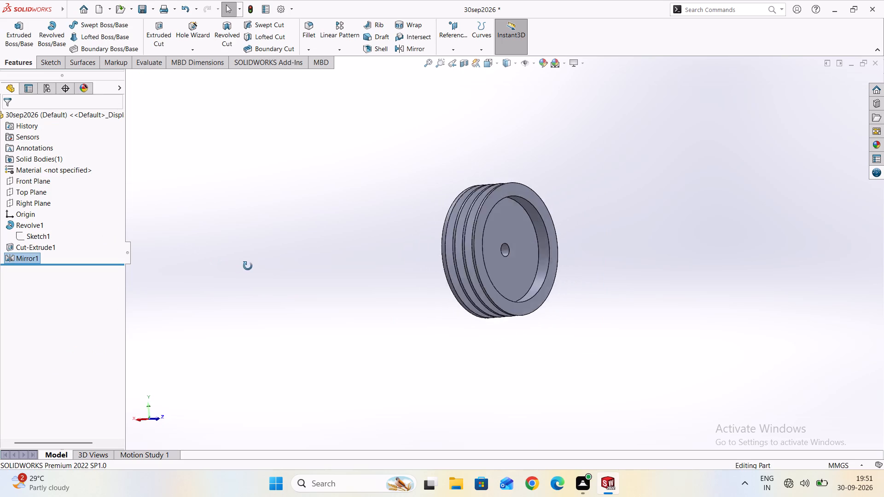
middle_click_drag(248, 266, 441, 283)
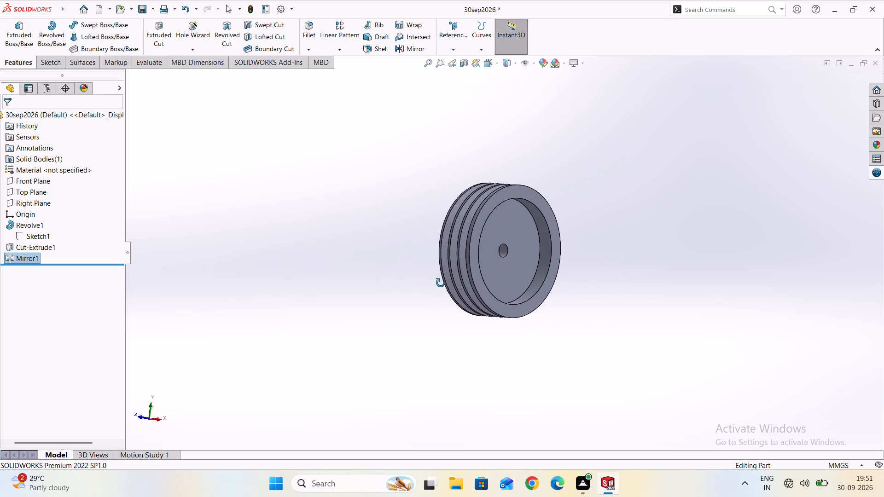
middle_click_drag(441, 283, 761, 281)
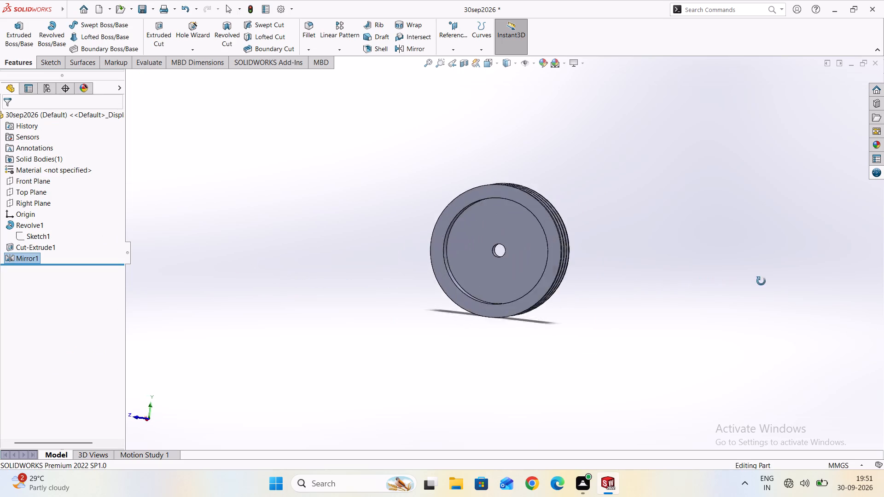
middle_click_drag(761, 281, 564, 316)
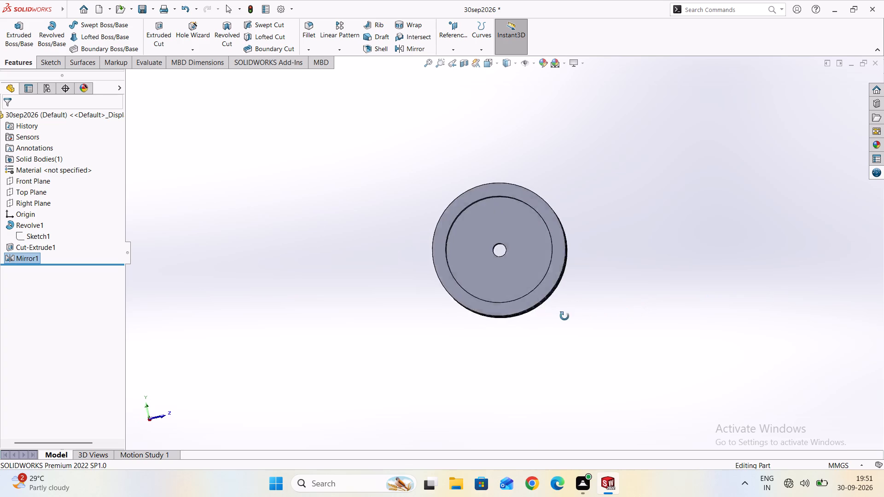
middle_click_drag(564, 316, 501, 322)
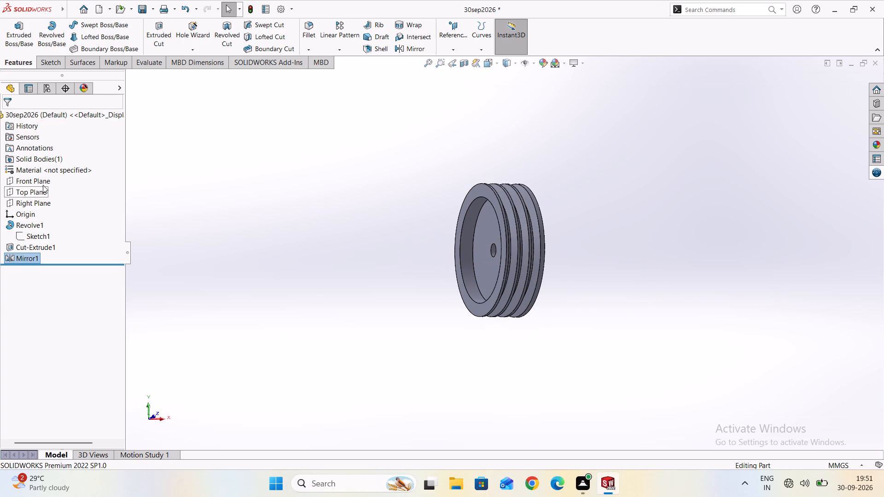
middle_click_drag(253, 327, 323, 340)
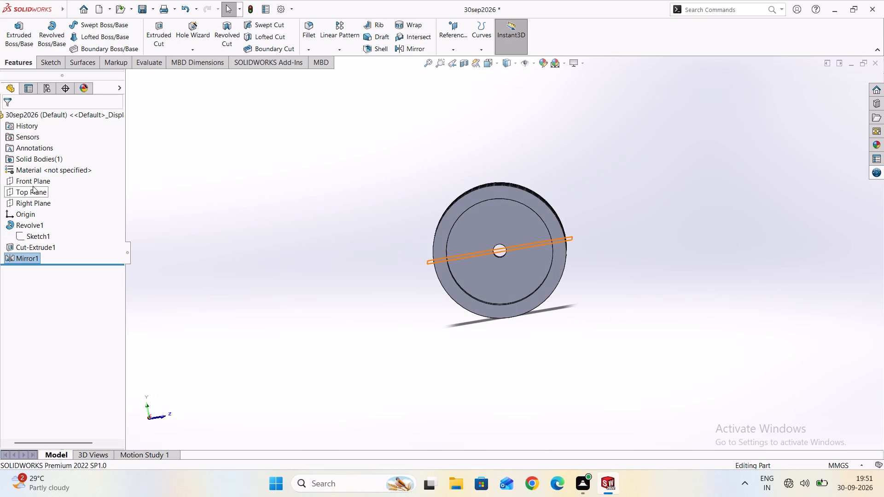
Open a sketch on the Right Plane and draw a circle centred on the origin, about 113 mm in diameter.
right_click(29, 205)
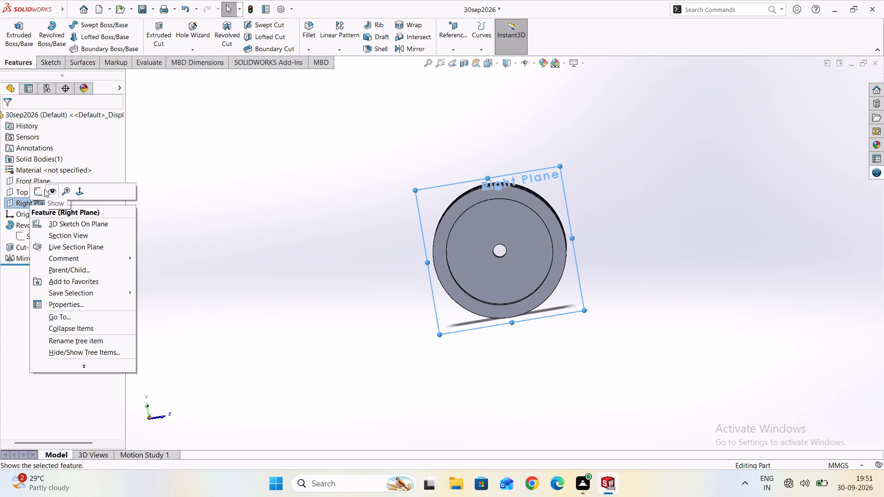
left_click(43, 189)
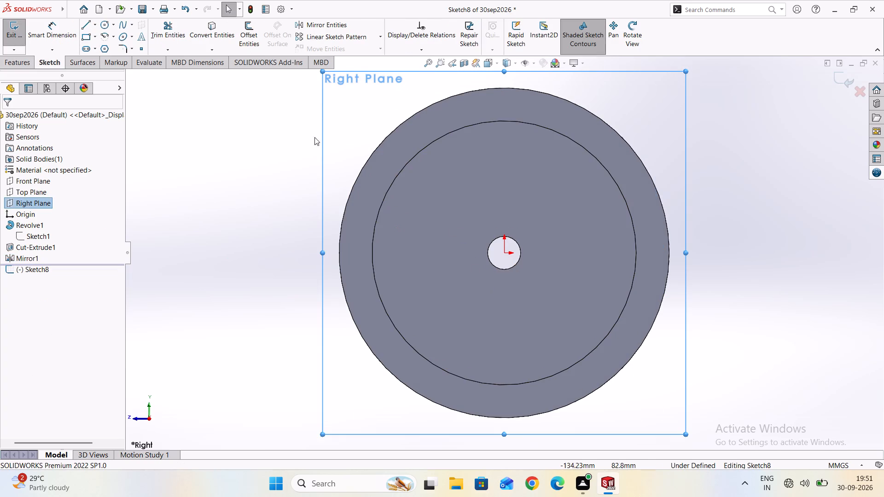
left_click(107, 28)
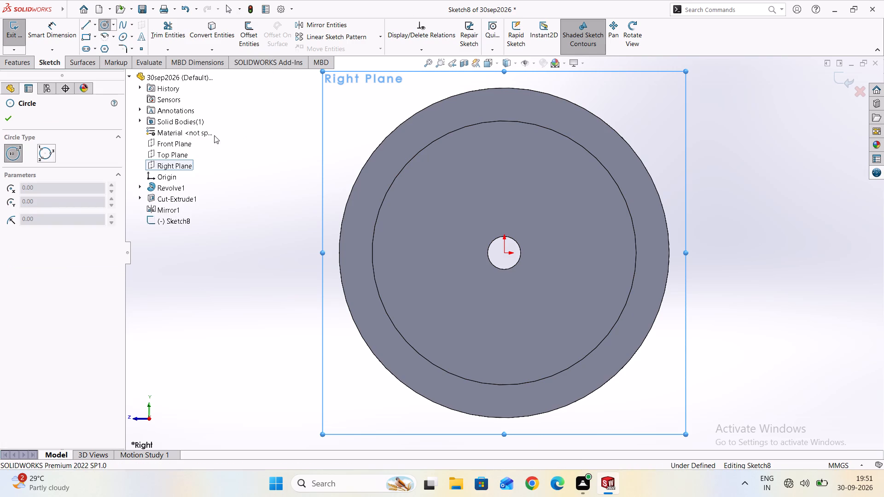
left_click(504, 254)
left_click(501, 179)
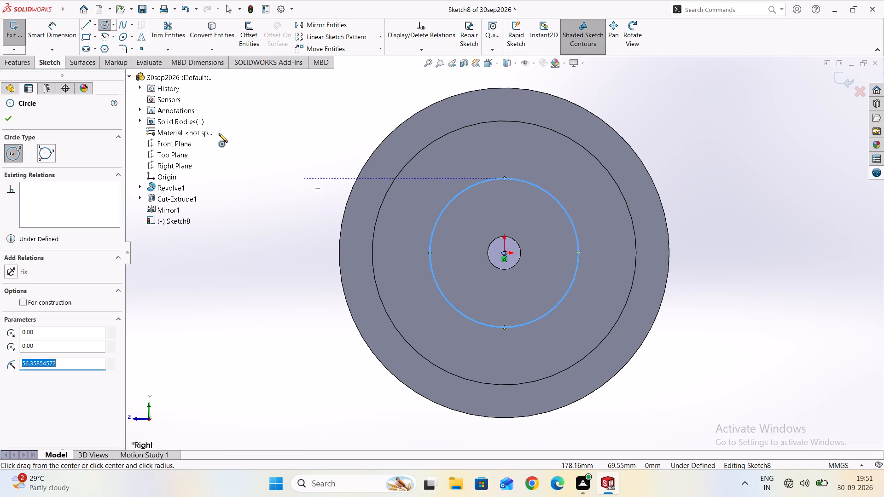
Dimension the new circle's diameter to 125 mm.
left_click(52, 26)
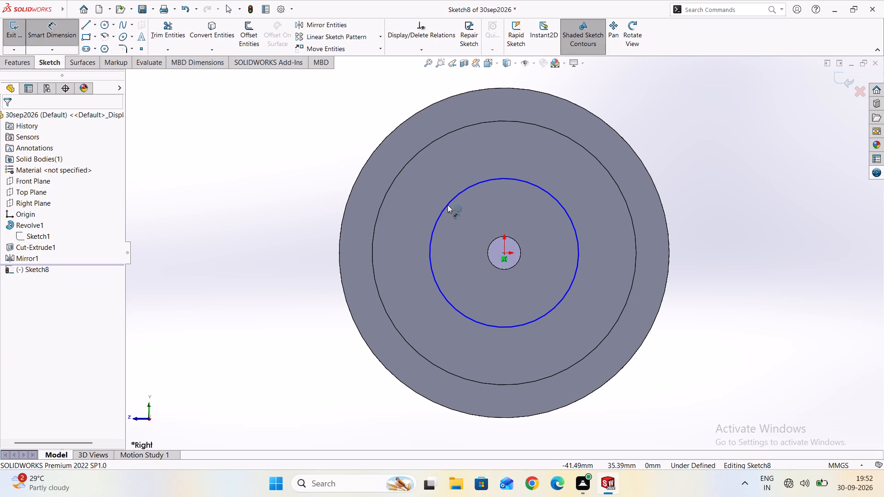
left_click(448, 205)
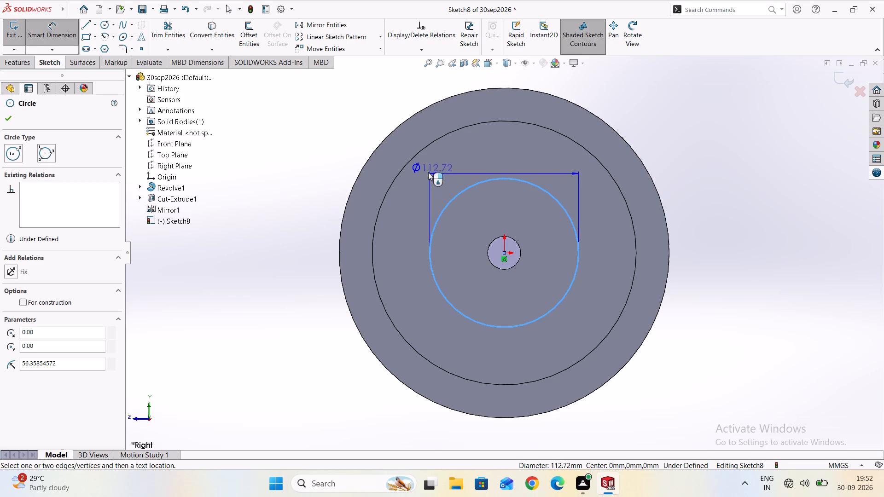
left_click(315, 145)
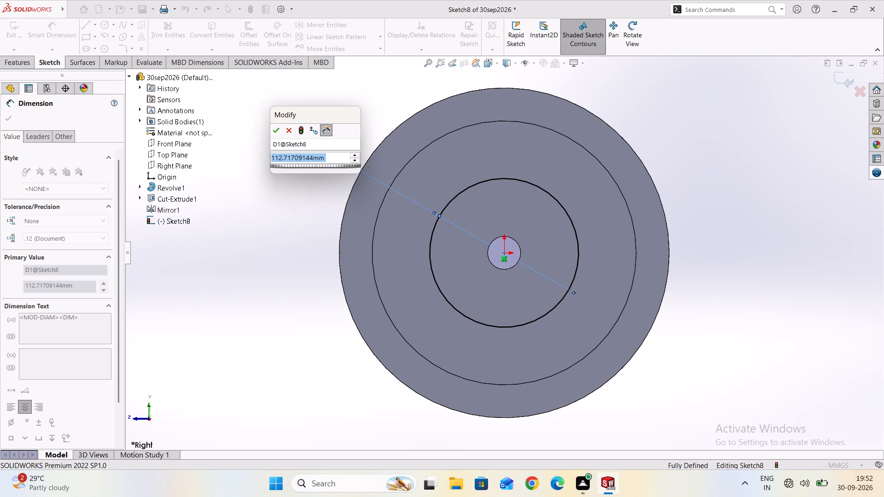
type("125")
key("Return")
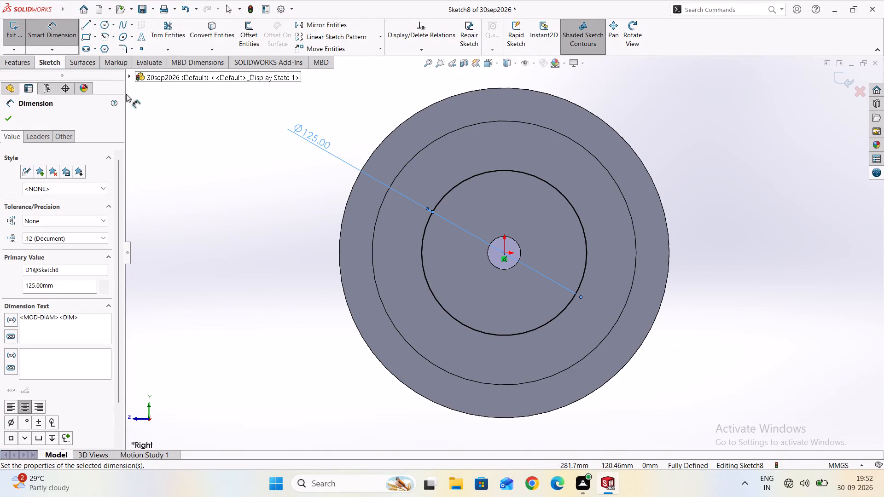
left_click(11, 117)
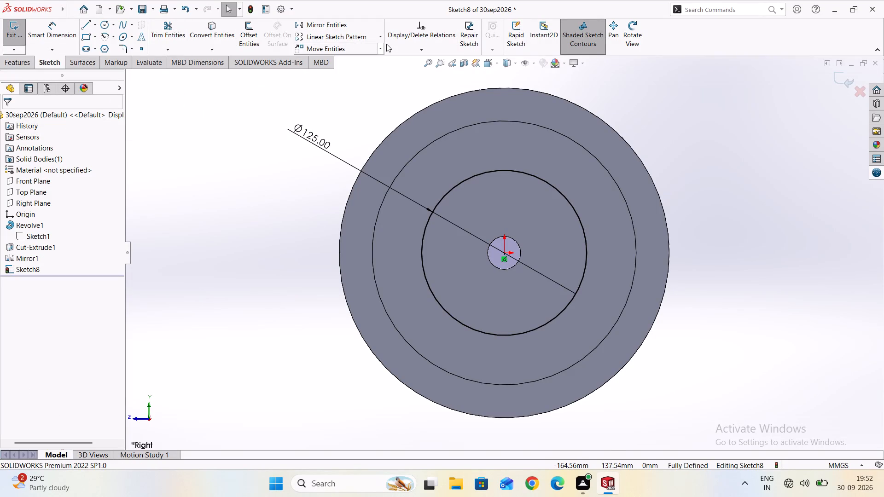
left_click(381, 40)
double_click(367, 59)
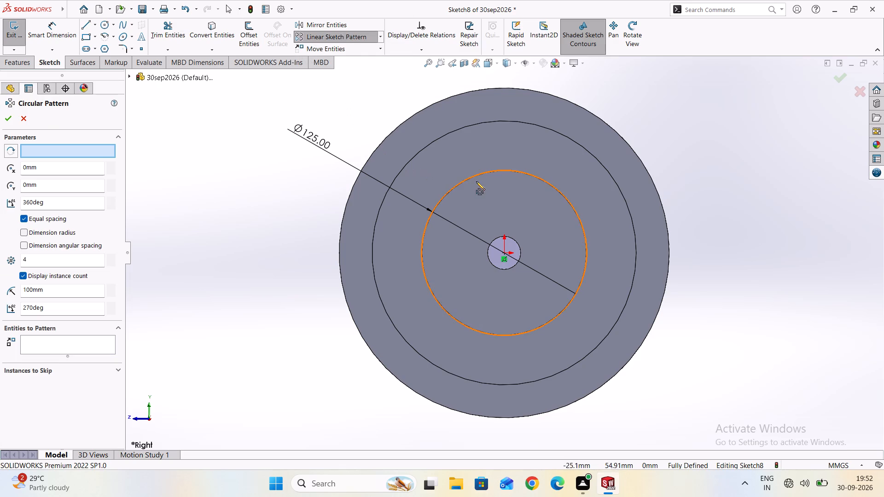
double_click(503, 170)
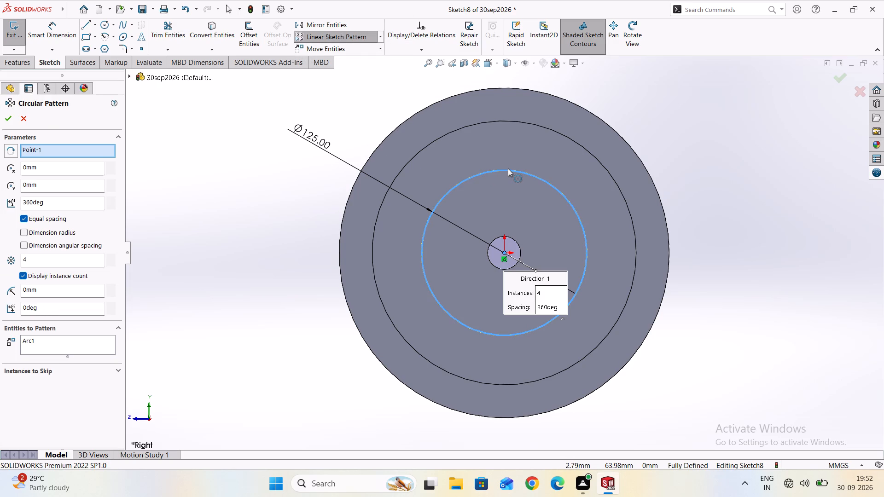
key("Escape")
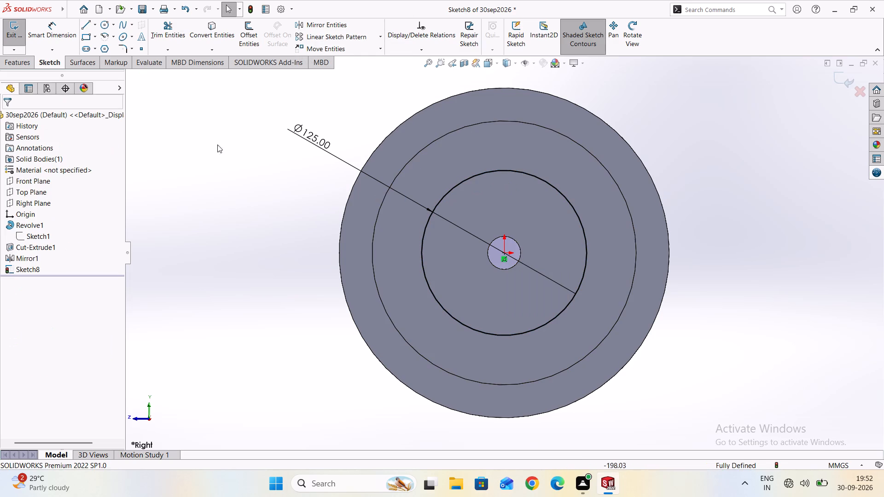
Draw a circle about 25 mm in diameter, centred on the lowest quadrant point of the 125 mm circle.
left_click(107, 25)
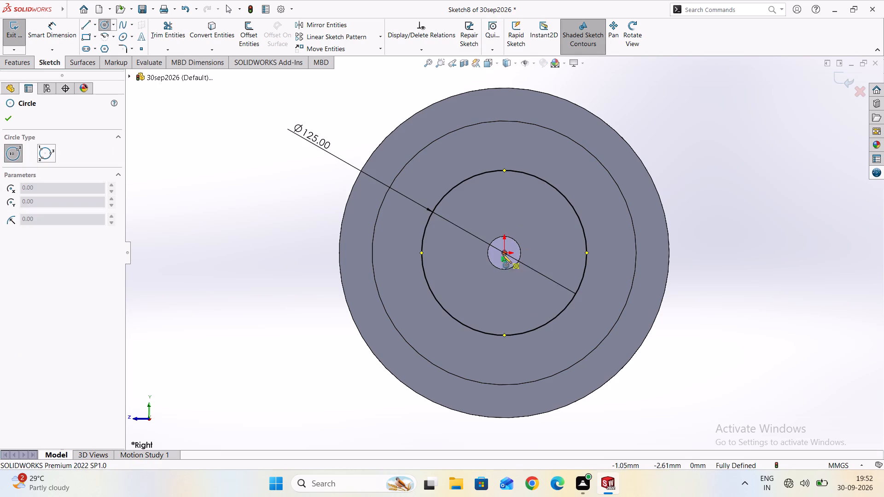
scroll(505, 196, "up", 3)
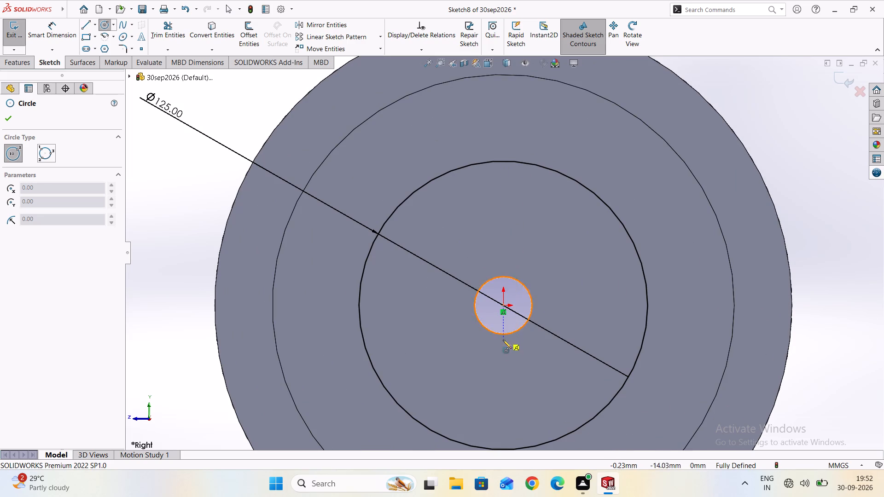
scroll(501, 349, "down", 2)
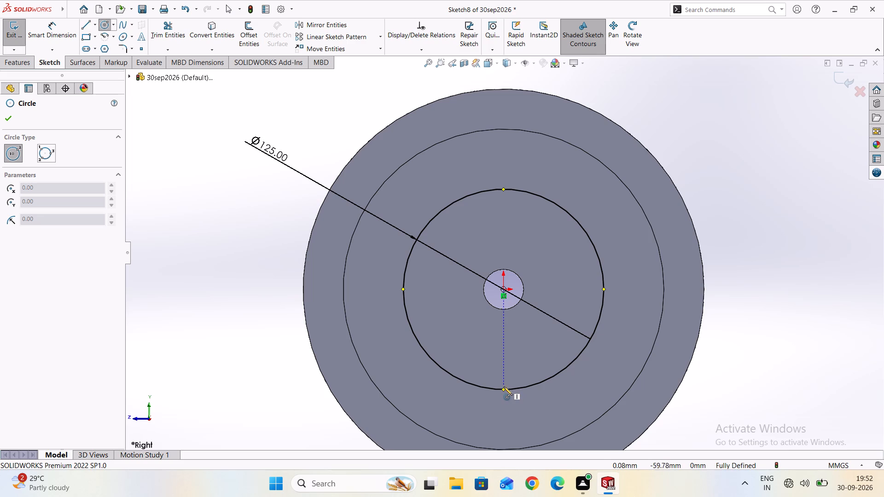
left_click(503, 389)
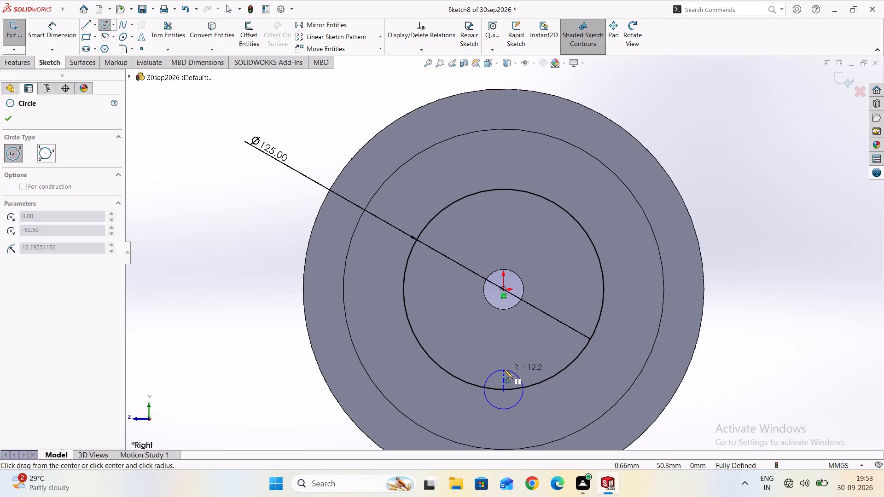
left_click(504, 370)
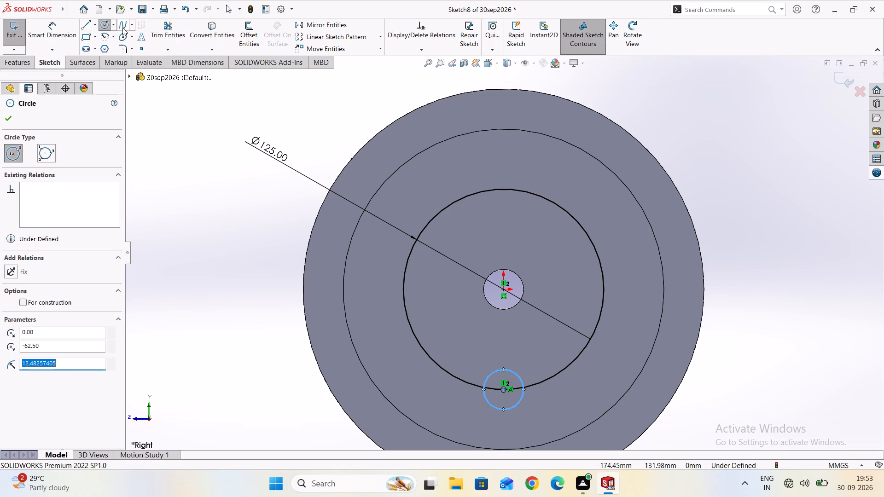
Dimension the small circle's diameter to 36 mm.
scroll(254, 140, "down", 3)
scroll(512, 405, "up", 3)
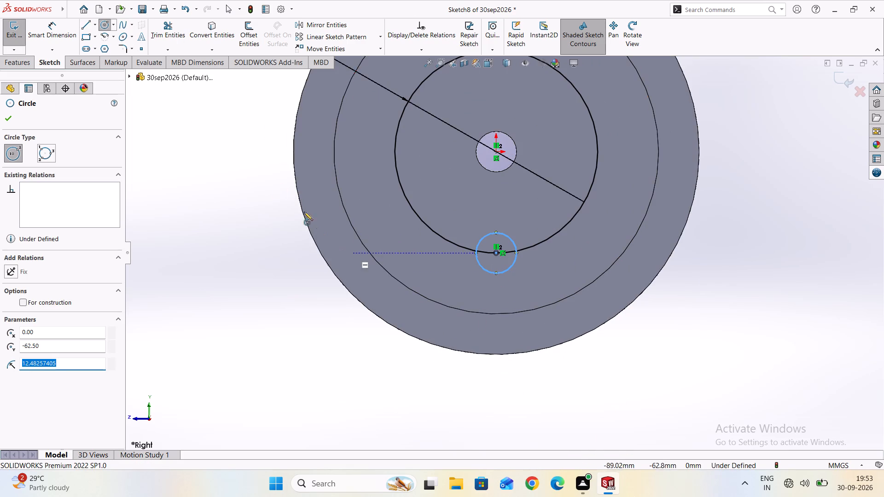
left_click(47, 29)
left_click(507, 272)
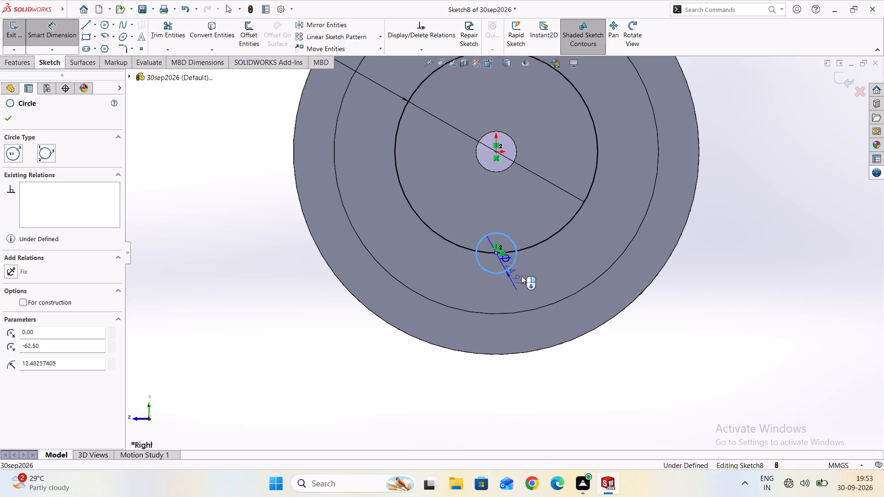
left_click(539, 260)
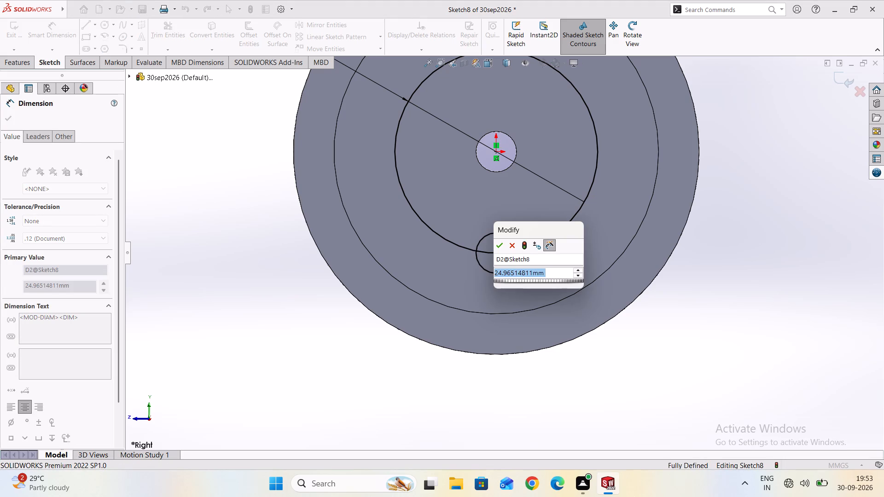
type("36")
key("Return")
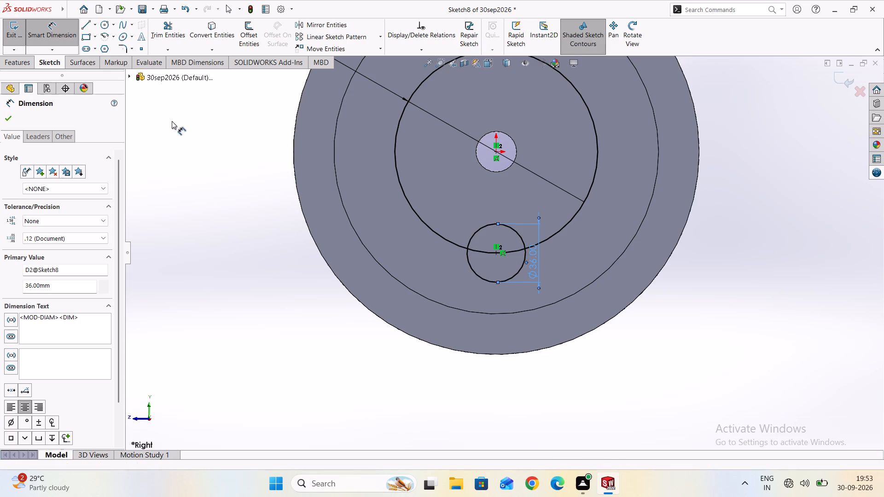
scroll(353, 260, "down", 1)
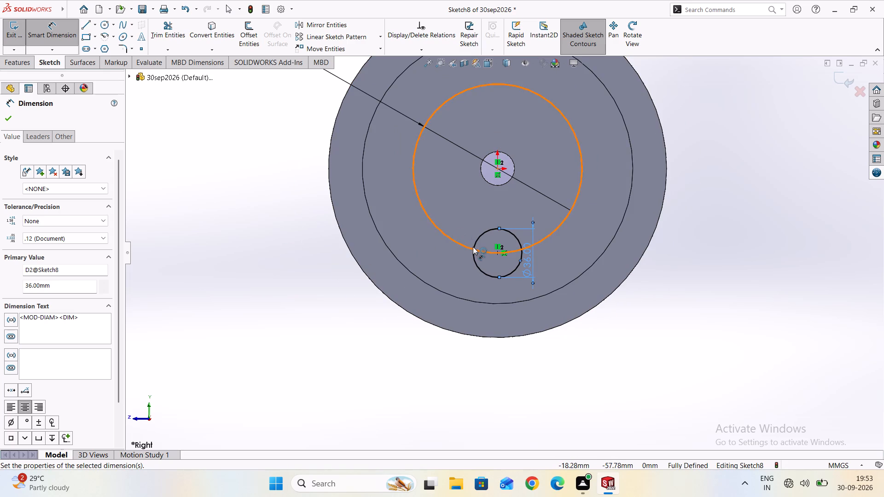
key("Escape")
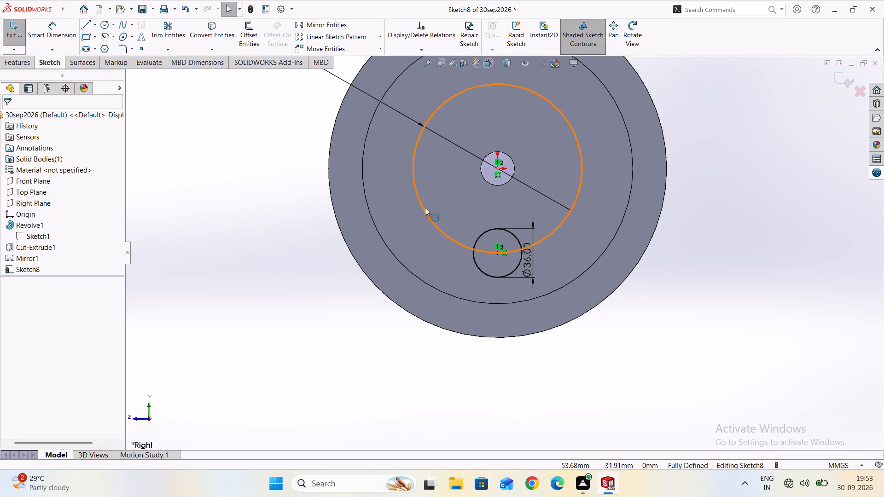
Convert the 125 mm circle to construction geometry.
right_click(423, 208)
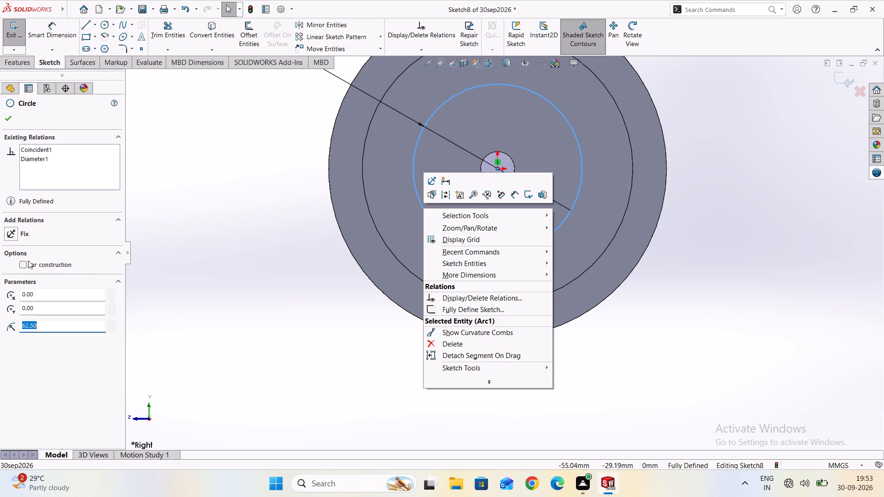
left_click(23, 266)
left_click(23, 266)
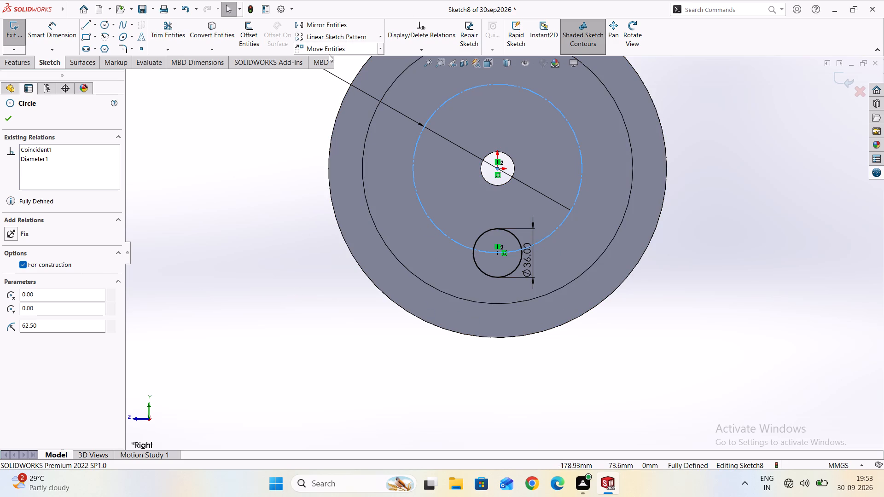
Create a circular sketch pattern of the 36 mm circle about the origin, with 4 equally spaced instances over 360 degrees.
left_click(419, 51)
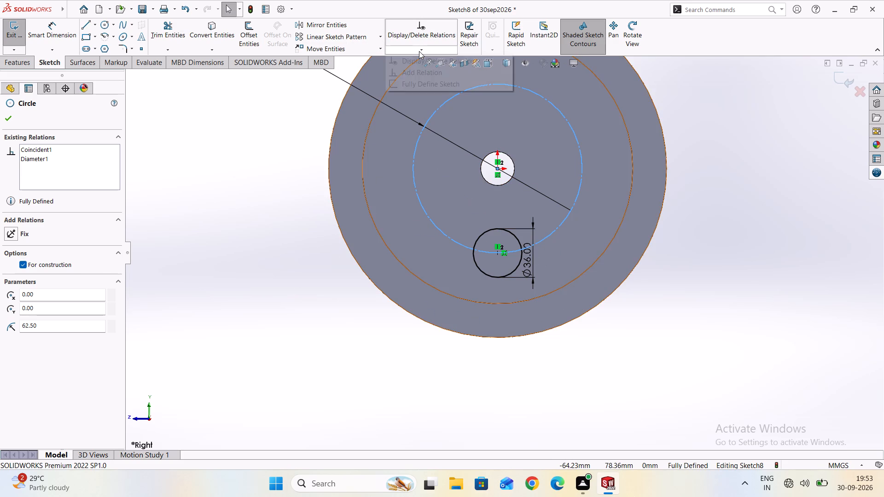
left_click(380, 38)
left_click(380, 38)
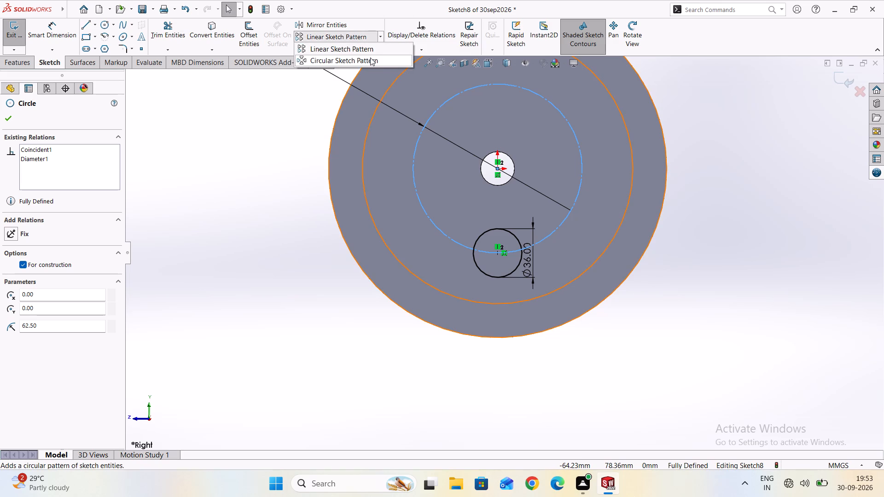
left_click(370, 58)
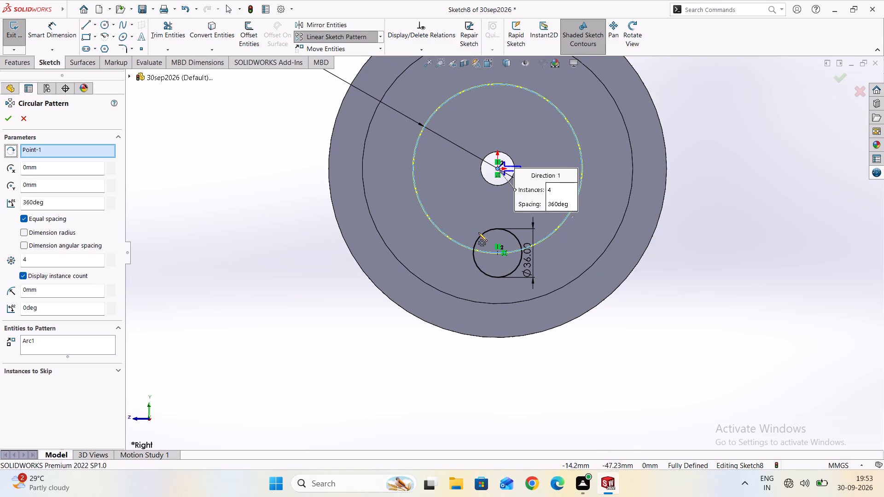
left_click(480, 235)
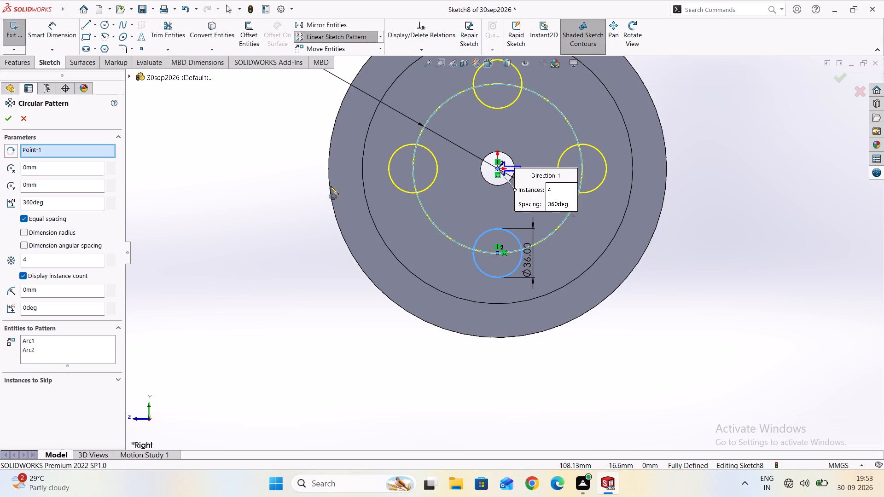
left_click(5, 120)
Examine the patterned circles on the pulley web from both sides.
scroll(352, 269, "down", 2)
middle_click_drag(333, 265, 342, 268)
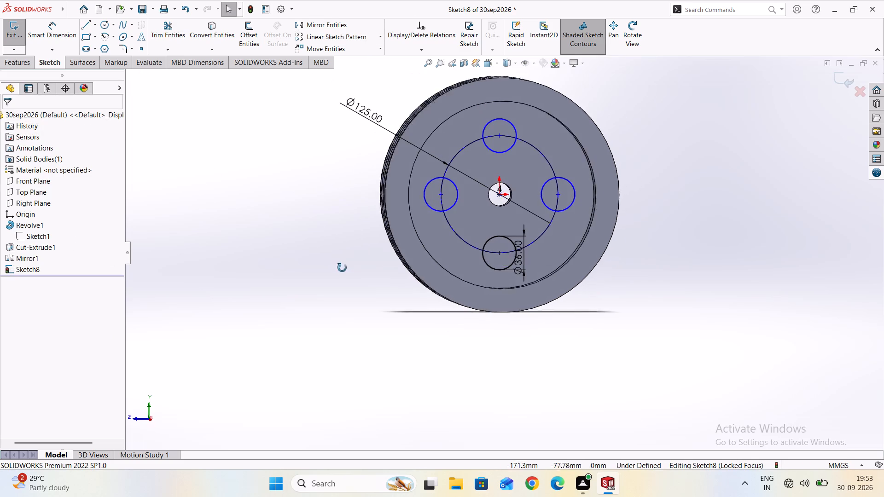
middle_click_drag(342, 268, 442, 289)
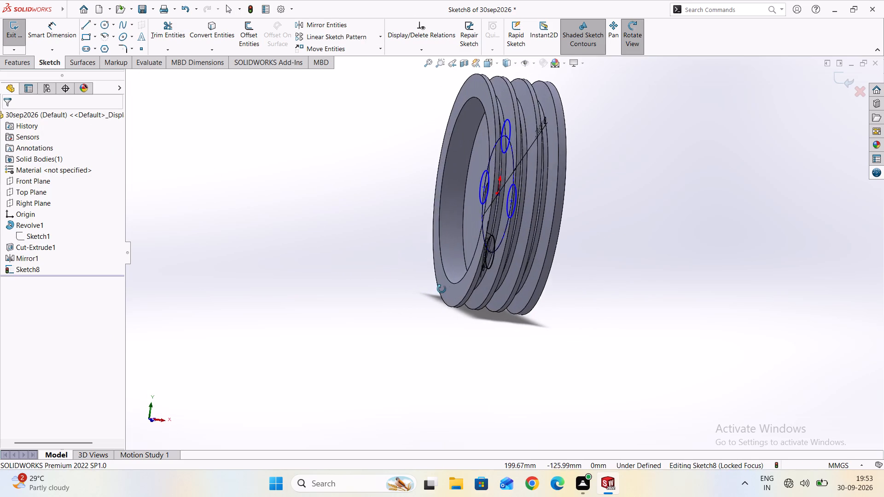
middle_click_drag(442, 289, 416, 281)
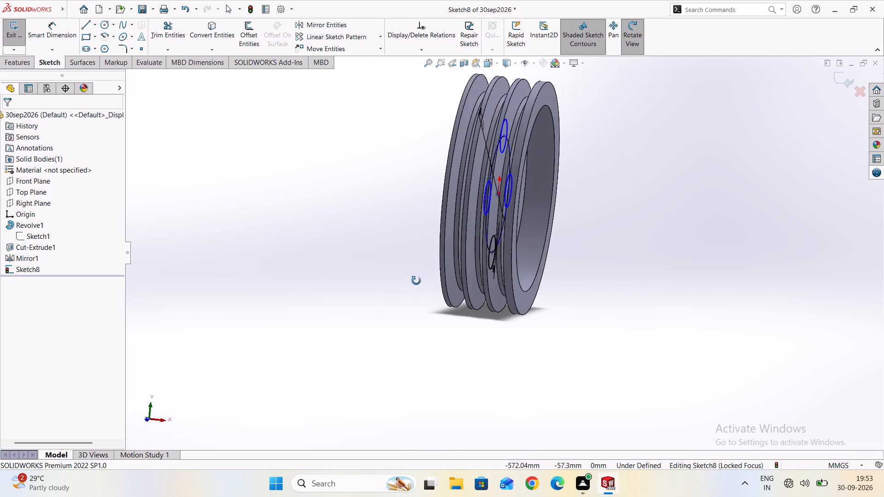
middle_click_drag(416, 281, 310, 288)
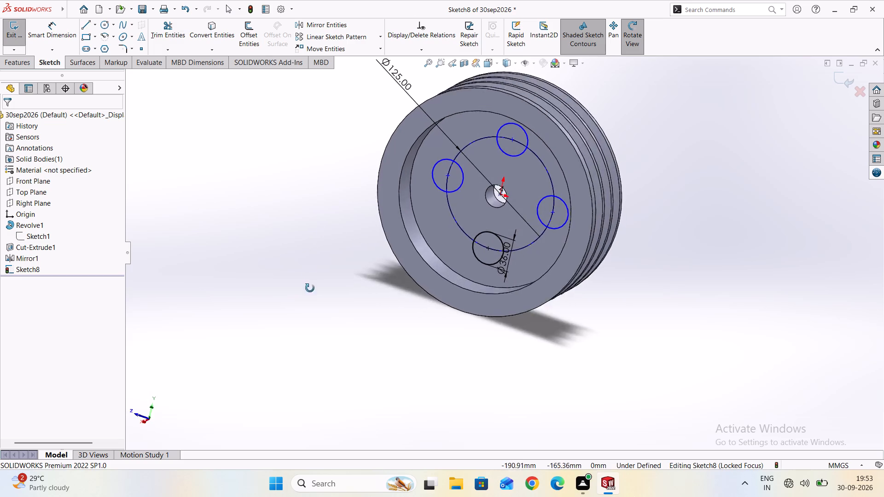
middle_click_drag(310, 288, 505, 220)
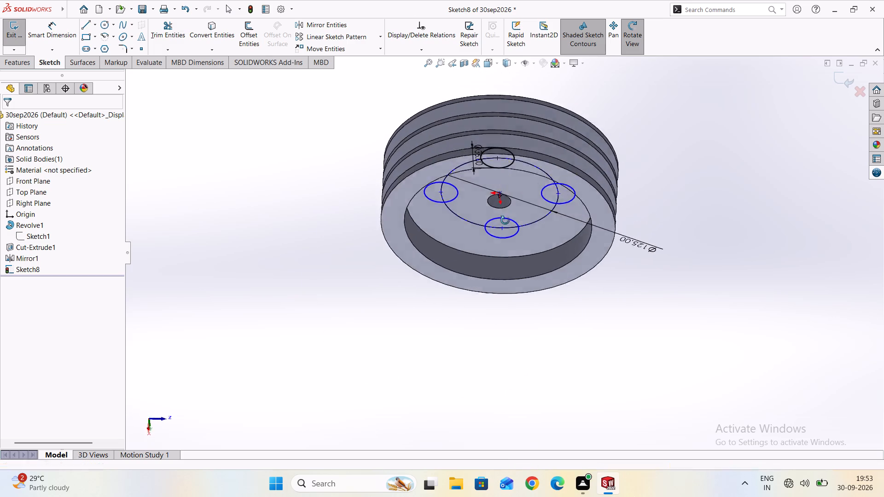
middle_click_drag(505, 220, 442, 206)
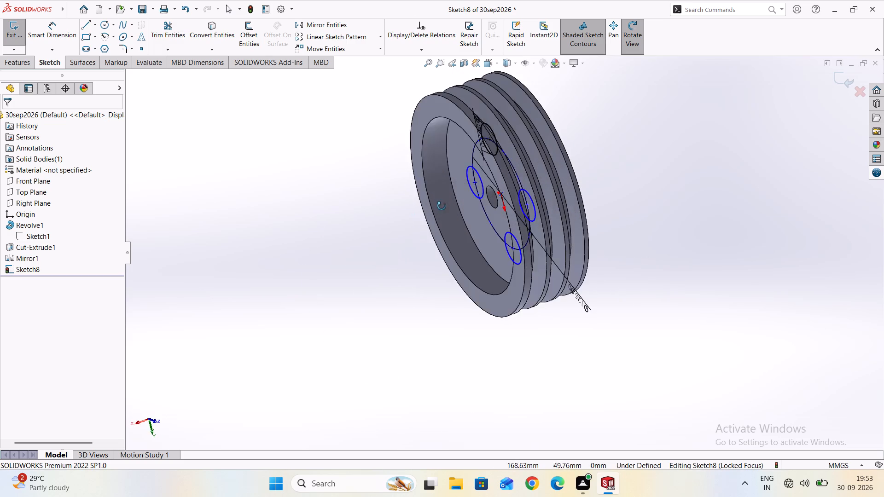
middle_click_drag(442, 206, 509, 163)
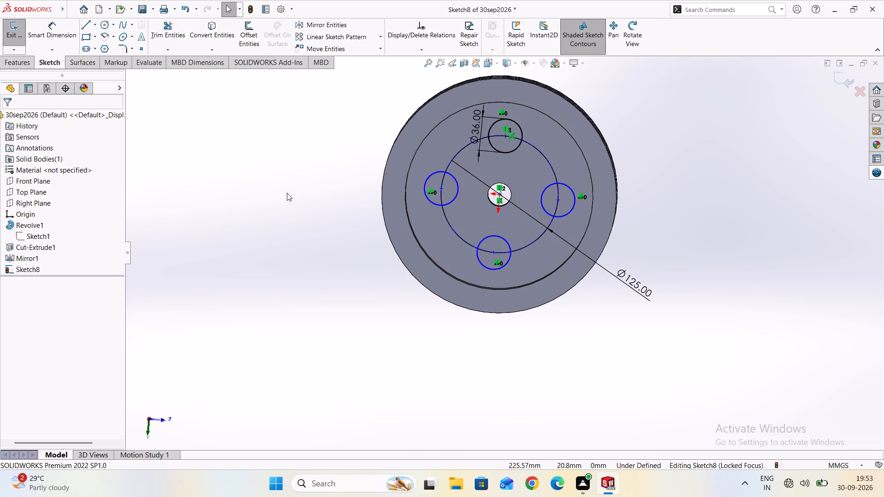
Cut-extrude the four 36 mm circles through the web using the Mid Plane end condition with a 100 mm depth.
left_click(17, 64)
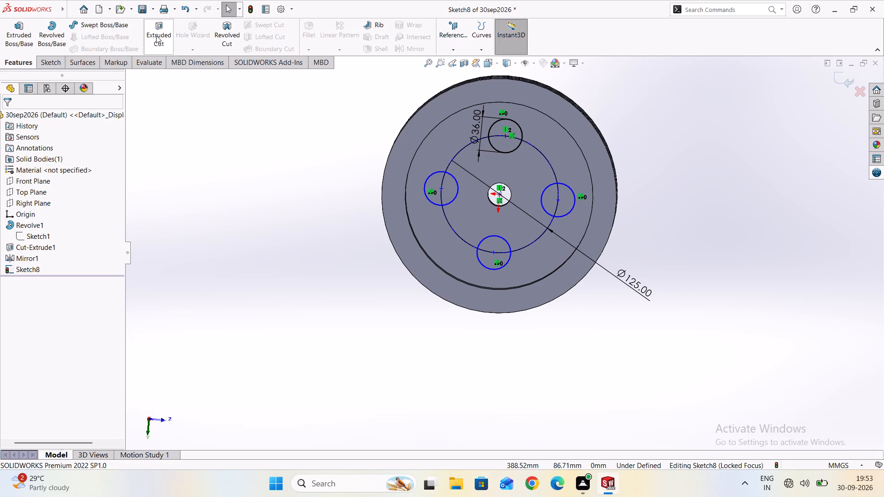
left_click(157, 35)
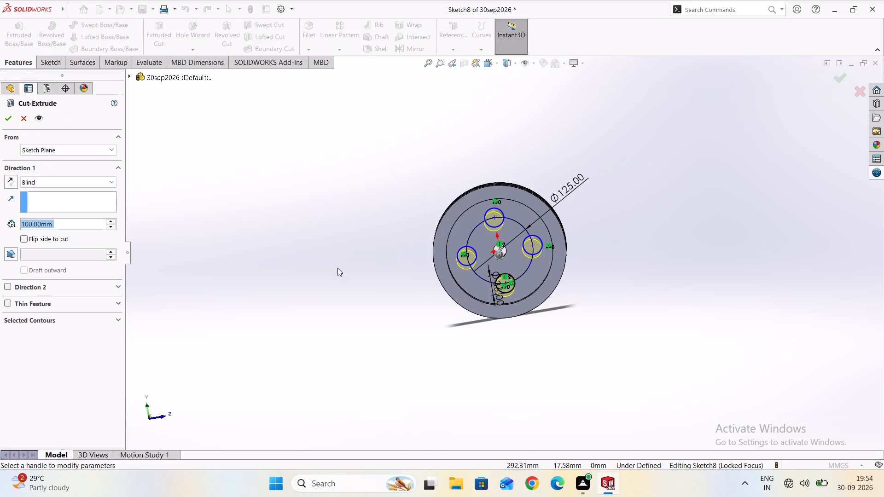
scroll(482, 264, "up", 7)
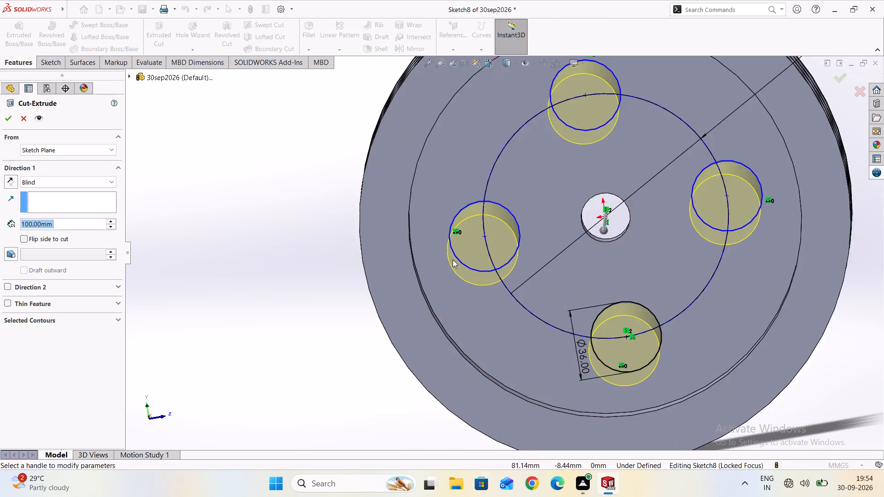
scroll(453, 260, "up", 5)
scroll(453, 260, "down", 5)
middle_click_drag(327, 289, 359, 299)
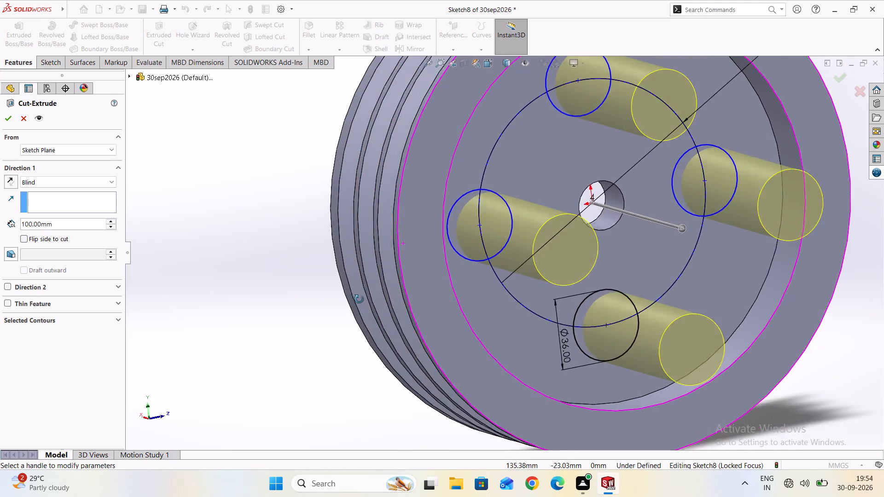
middle_click_drag(359, 299, 404, 311)
scroll(446, 315, "down", 1)
left_click(85, 185)
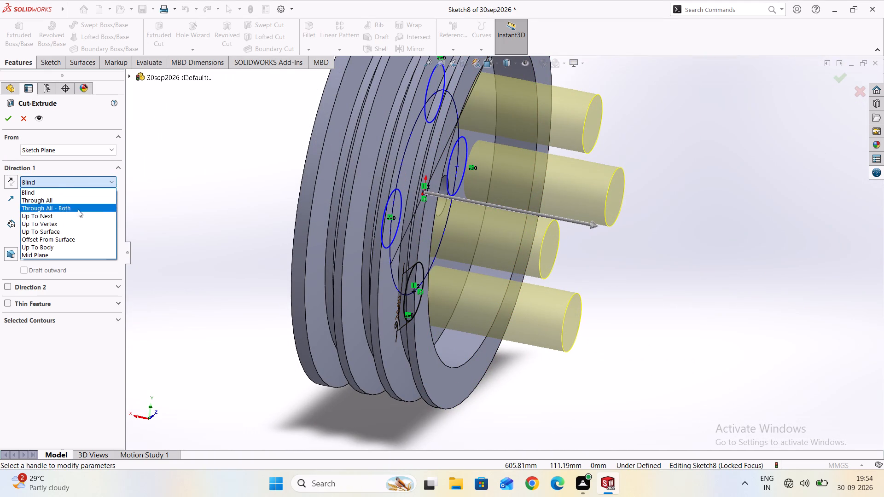
left_click(54, 255)
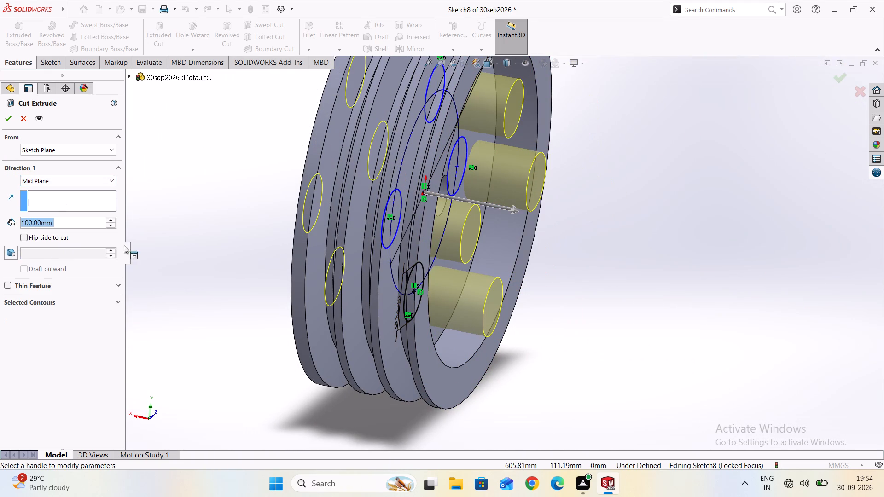
scroll(116, 247, "down", 1)
middle_click_drag(190, 260, 279, 289)
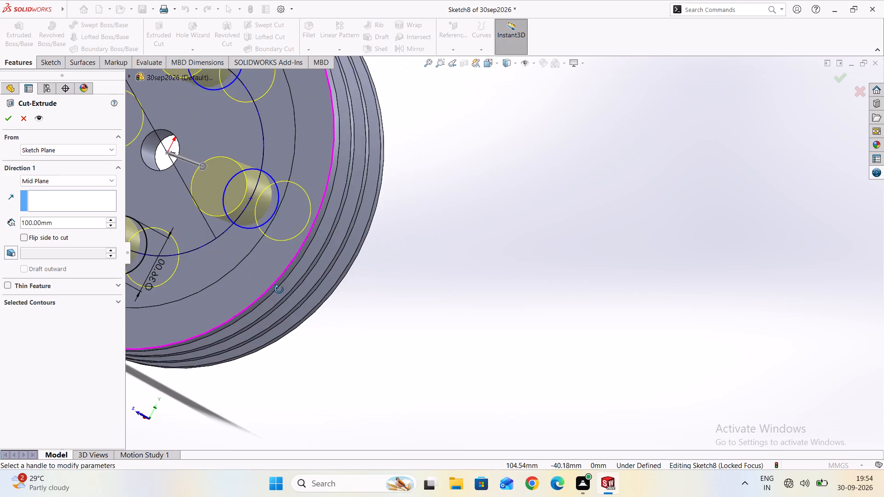
middle_click_drag(279, 289, 184, 220)
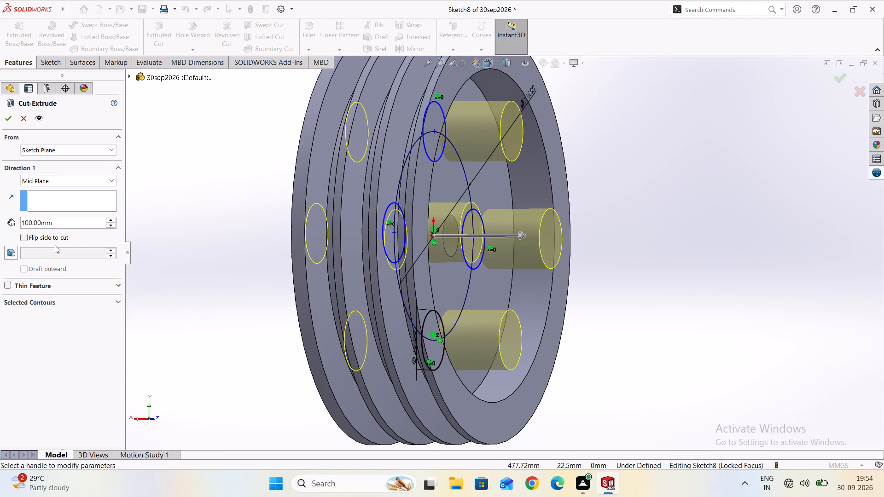
left_click(7, 116)
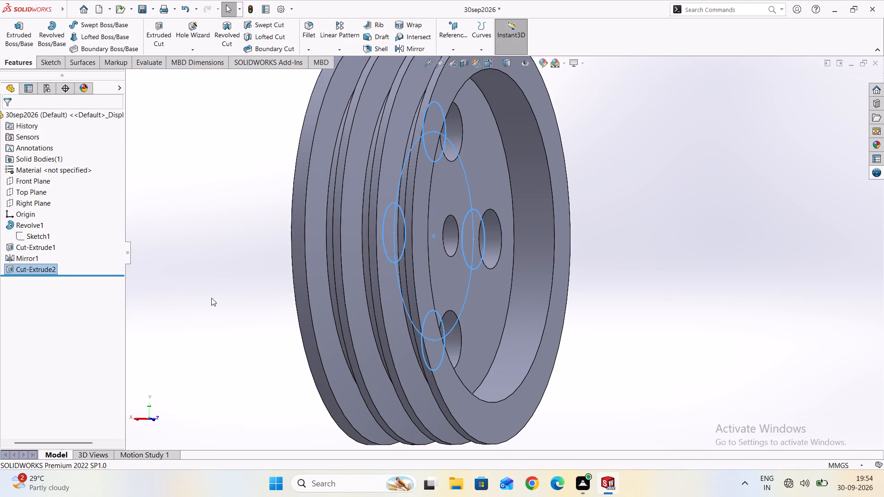
middle_click_drag(213, 298, 500, 325)
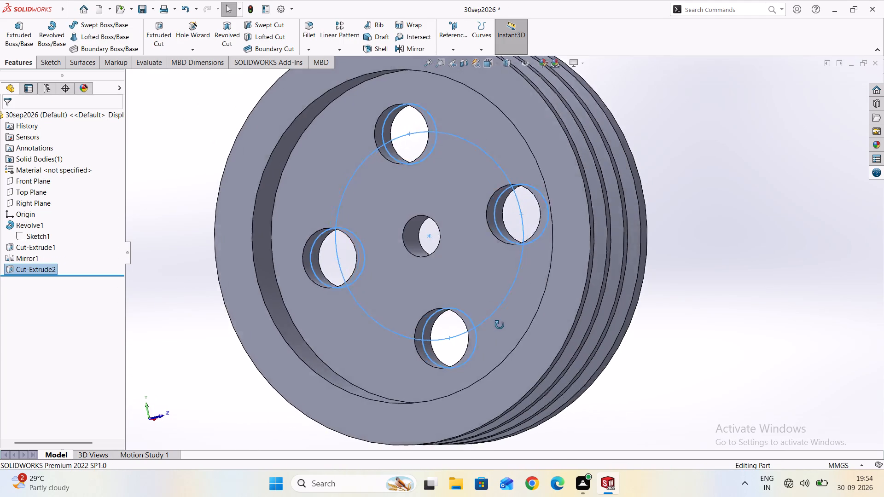
middle_click_drag(500, 325, 737, 330)
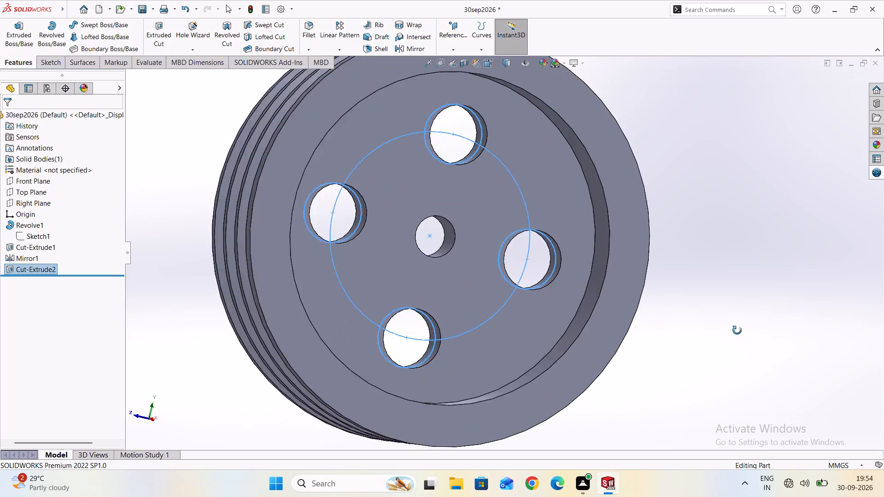
Start a new sketch on the Right Plane of the pulley.
middle_click_drag(737, 330, 883, 332)
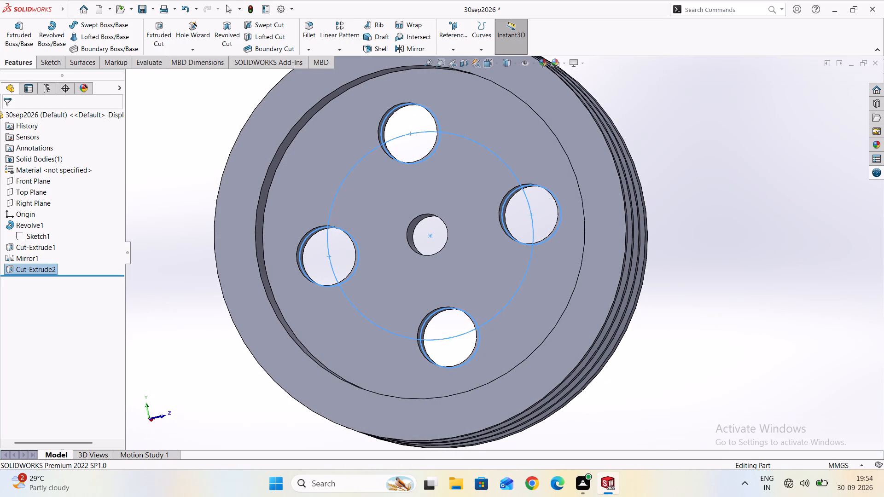
scroll(877, 344, "down", 3)
middle_click_drag(780, 339, 622, 373)
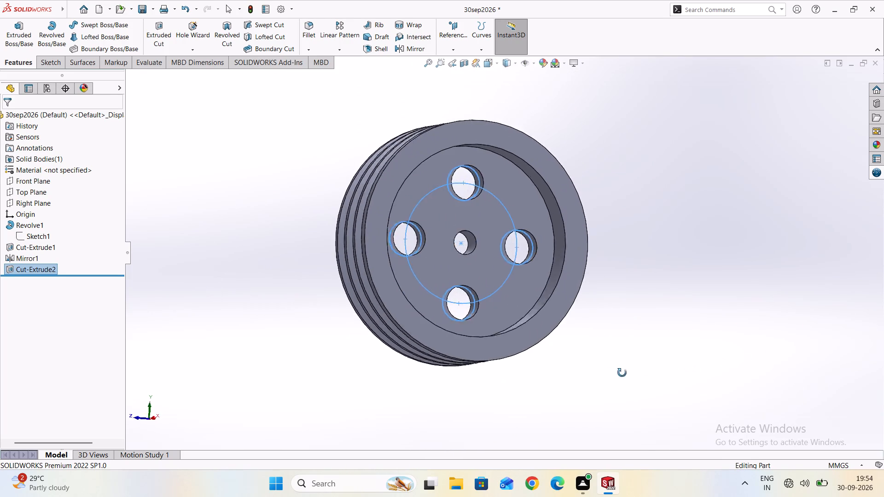
middle_click_drag(622, 373, 419, 372)
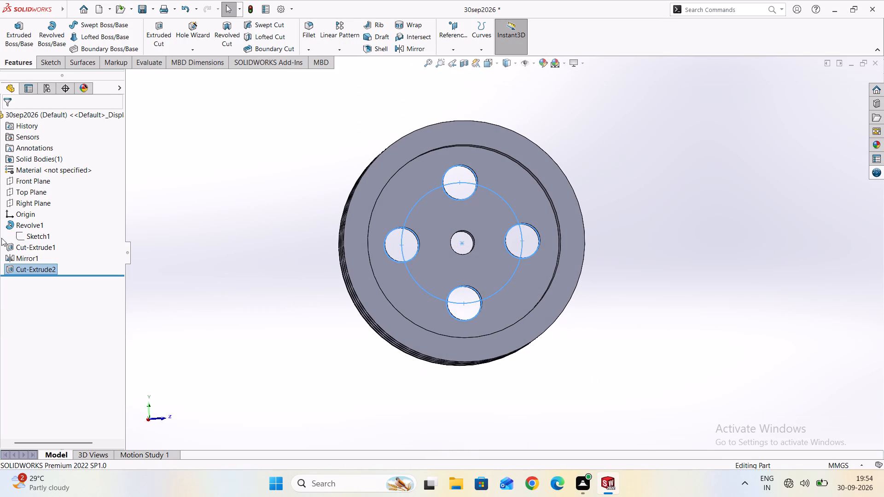
right_click(30, 204)
left_click(39, 193)
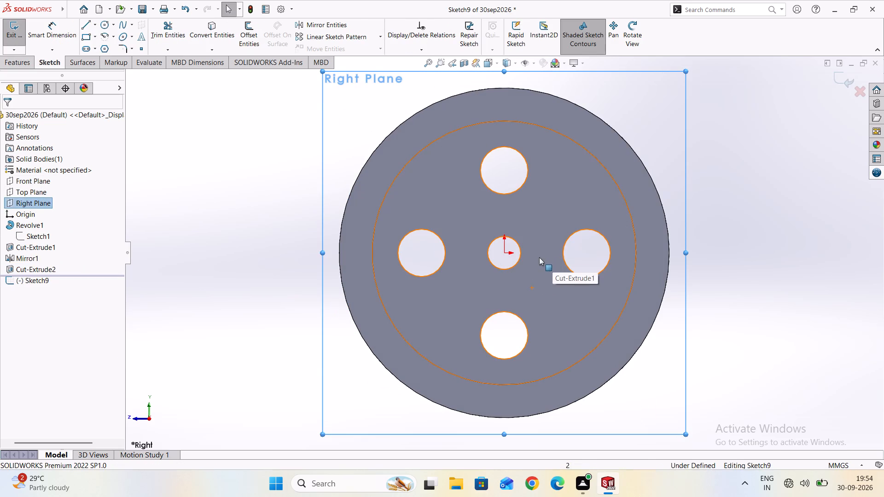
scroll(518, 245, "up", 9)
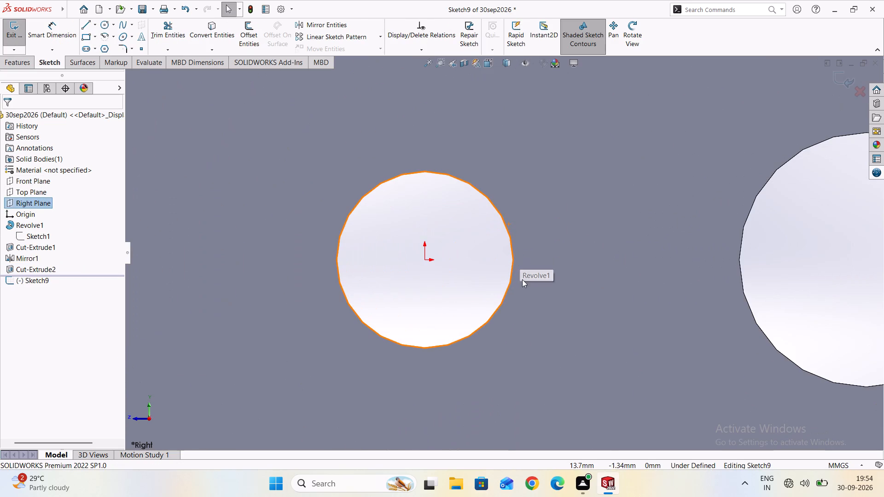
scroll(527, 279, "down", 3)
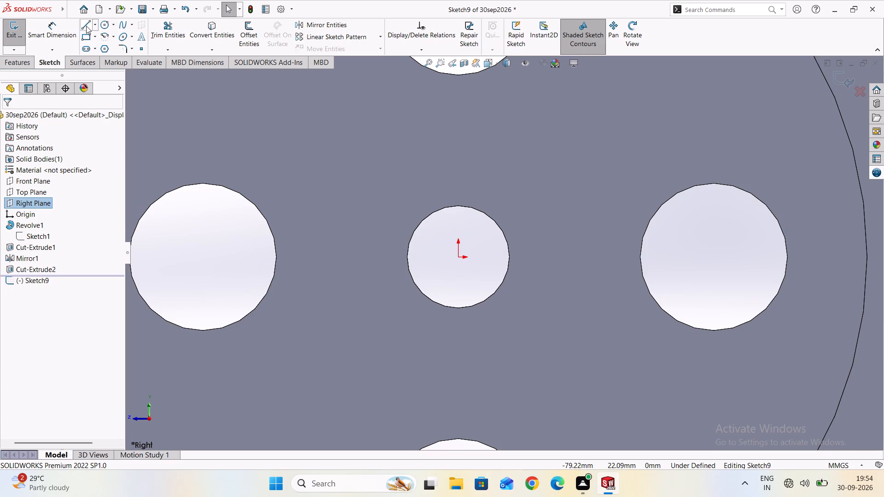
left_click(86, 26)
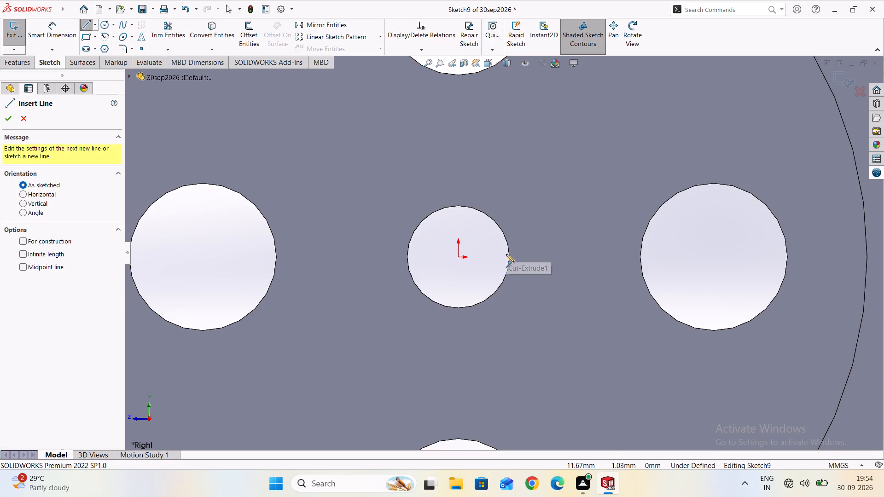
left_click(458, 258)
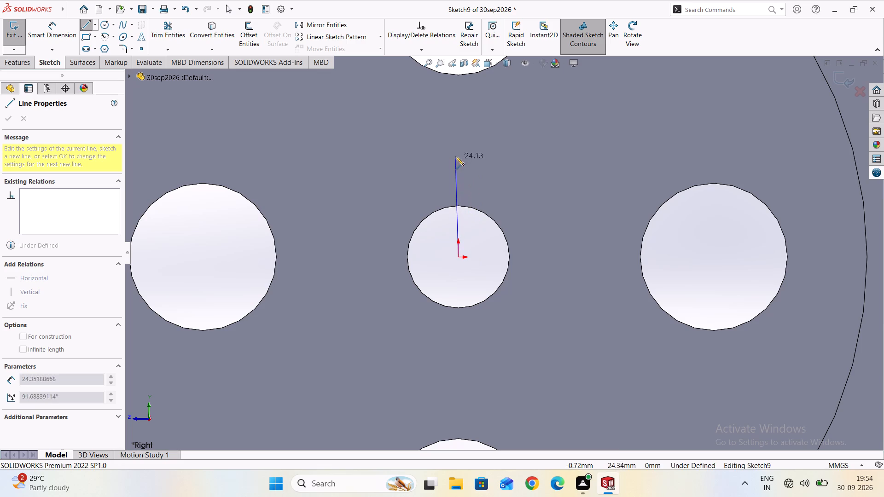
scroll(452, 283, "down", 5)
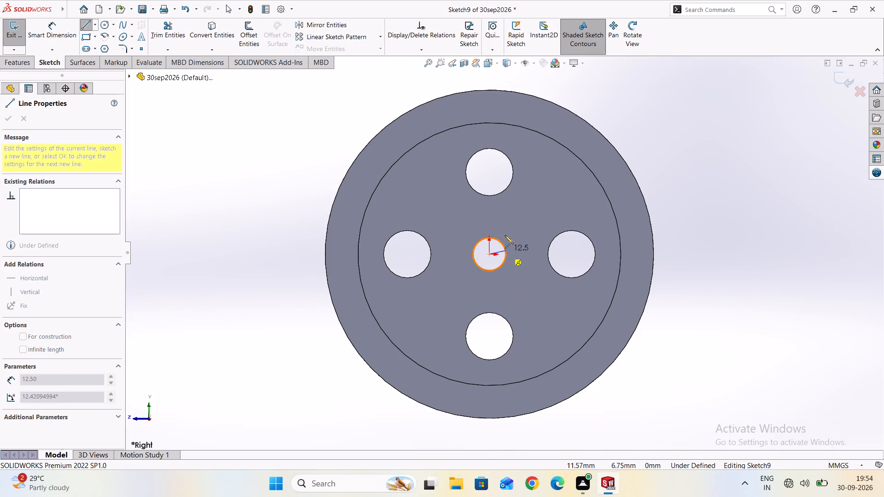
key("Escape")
Sketch a corner rectangle about 10.3 mm wide and 8.3 mm high, straddling the edge of the central bore beside the origin.
scroll(489, 251, "up", 6)
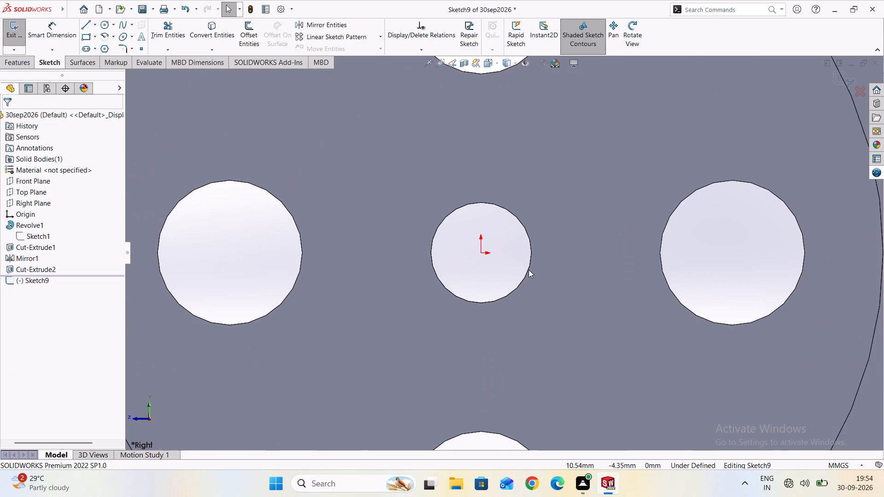
scroll(538, 250, "up", 1)
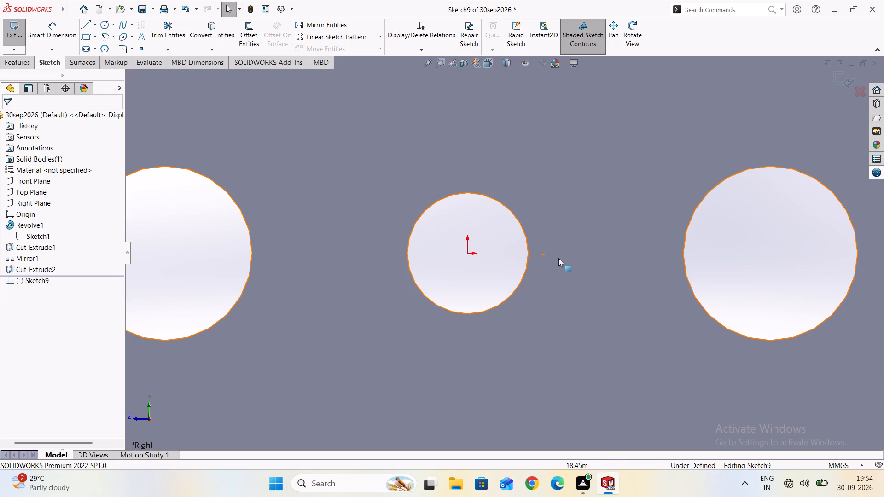
left_click(87, 37)
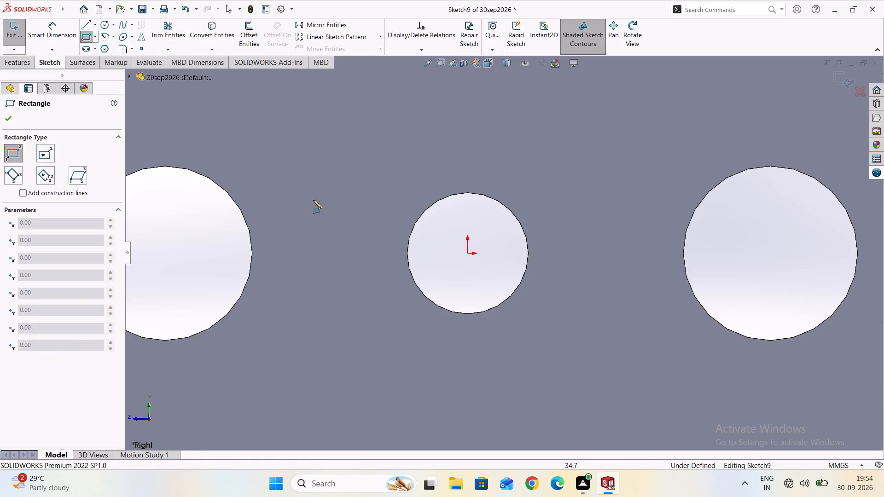
scroll(479, 227, "down", 1)
scroll(500, 241, "up", 1)
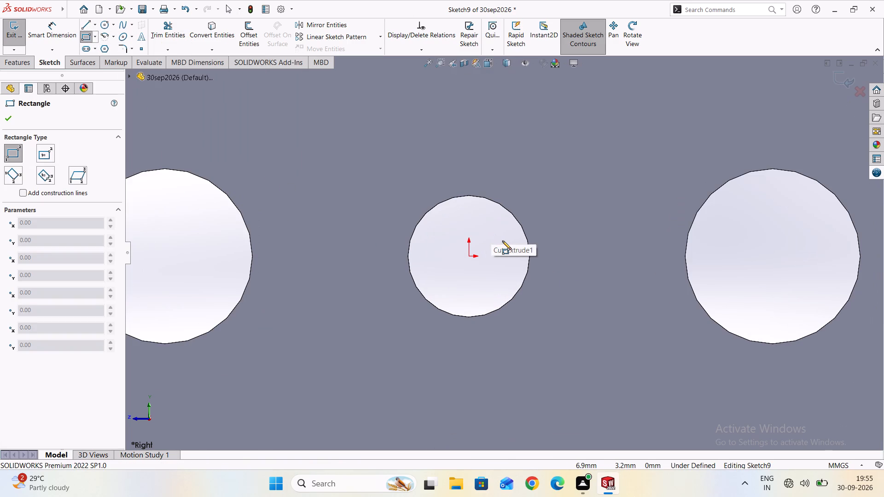
left_click(502, 241)
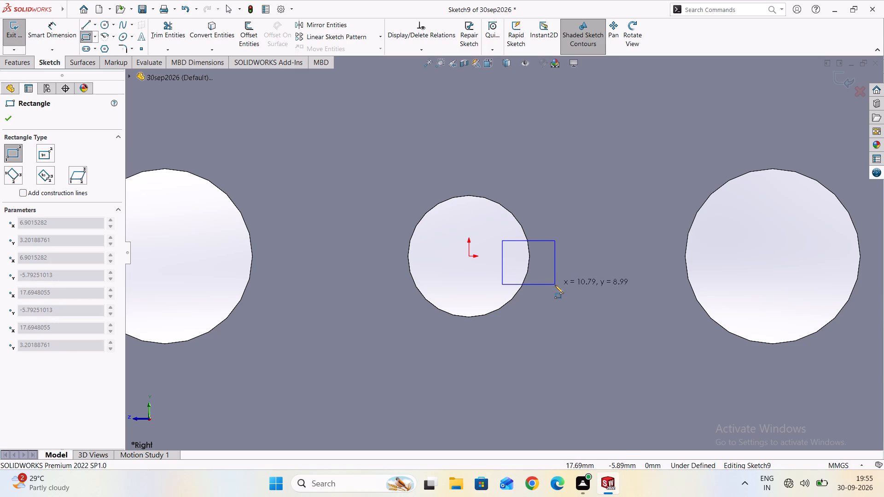
left_click(552, 281)
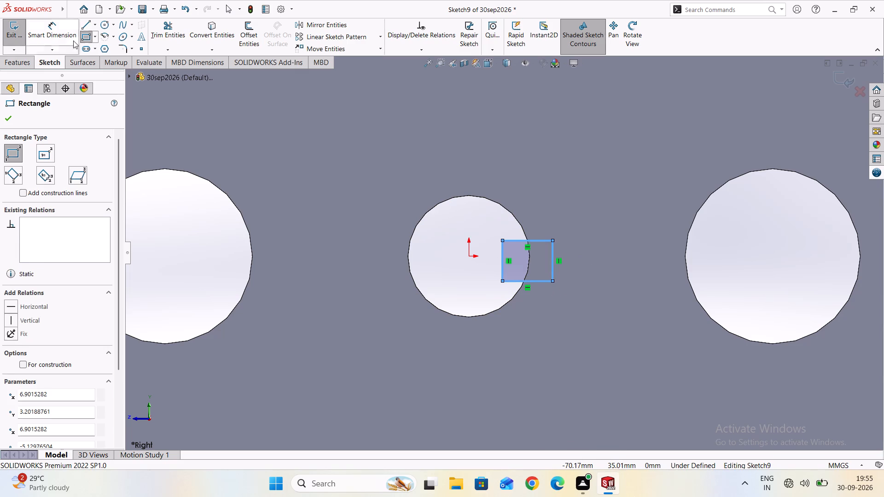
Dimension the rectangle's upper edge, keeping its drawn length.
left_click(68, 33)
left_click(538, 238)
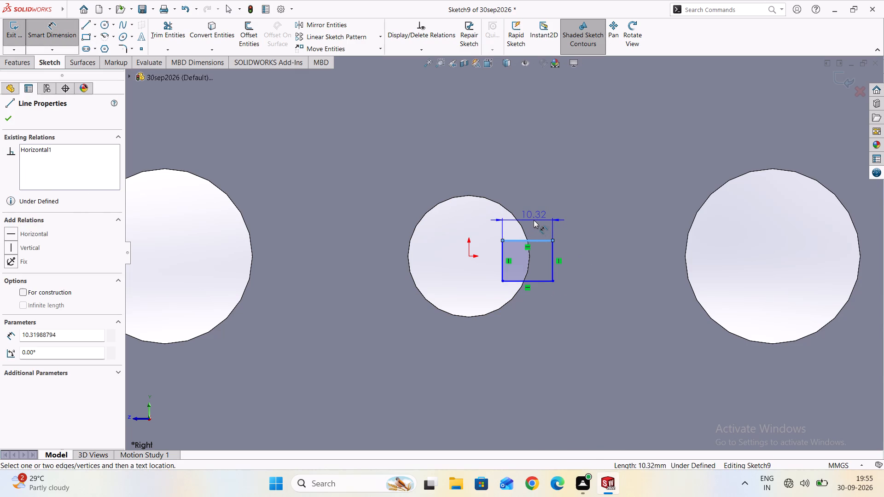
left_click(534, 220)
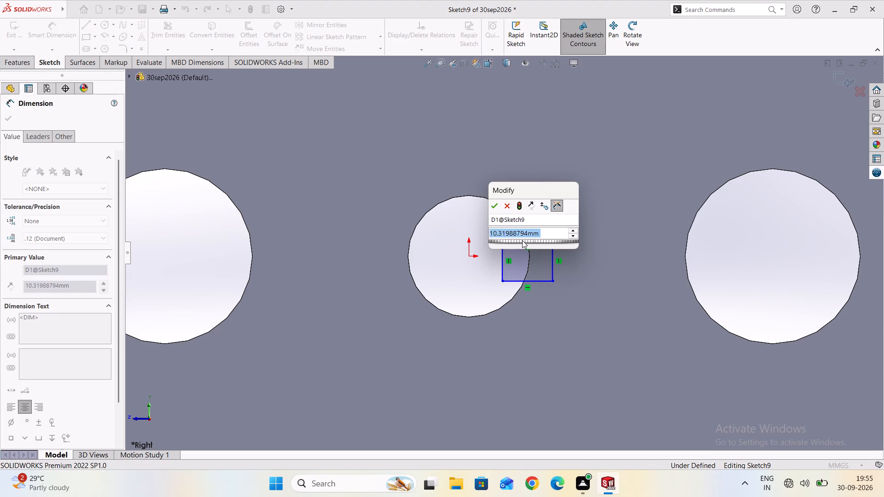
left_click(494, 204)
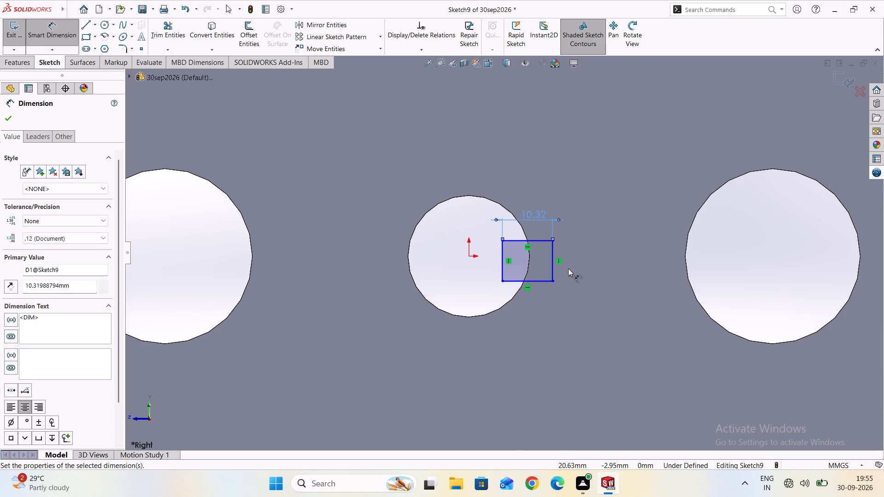
Dimension the rectangle's outer vertical side and set its height to 6 mm.
double_click(555, 260)
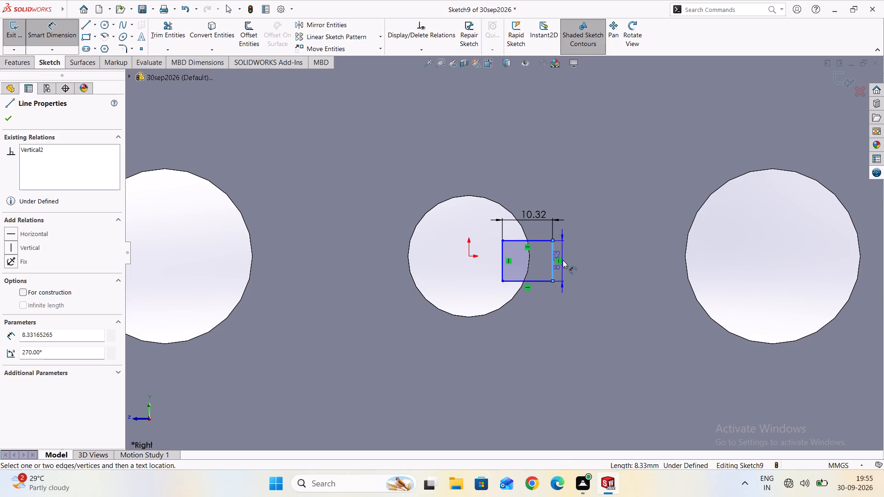
left_click(566, 259)
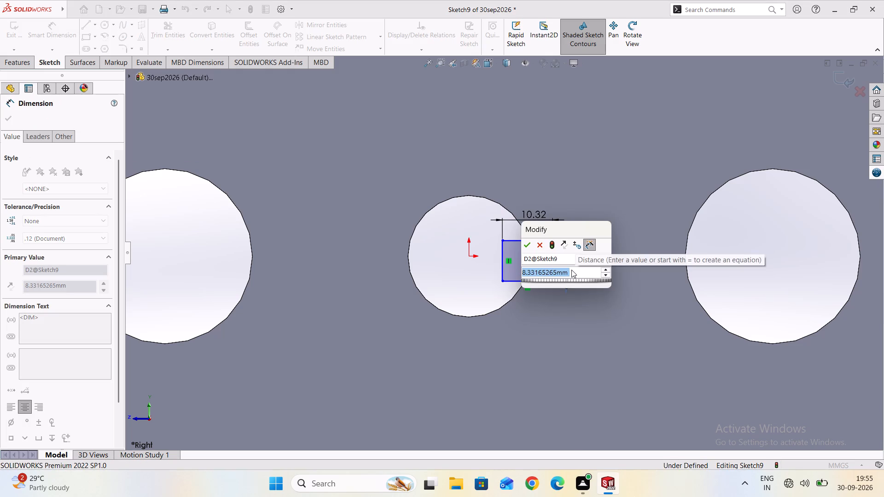
key("6")
key("Return")
scroll(524, 260, "up", 3)
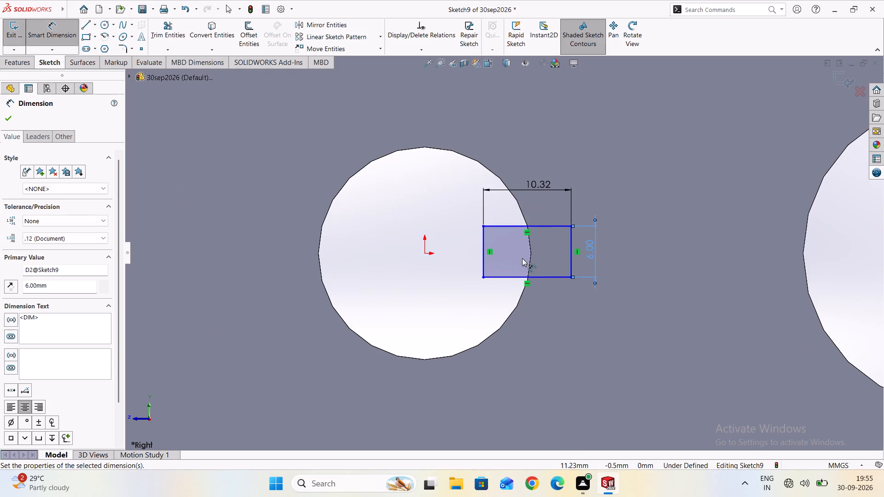
scroll(531, 254, "up", 2)
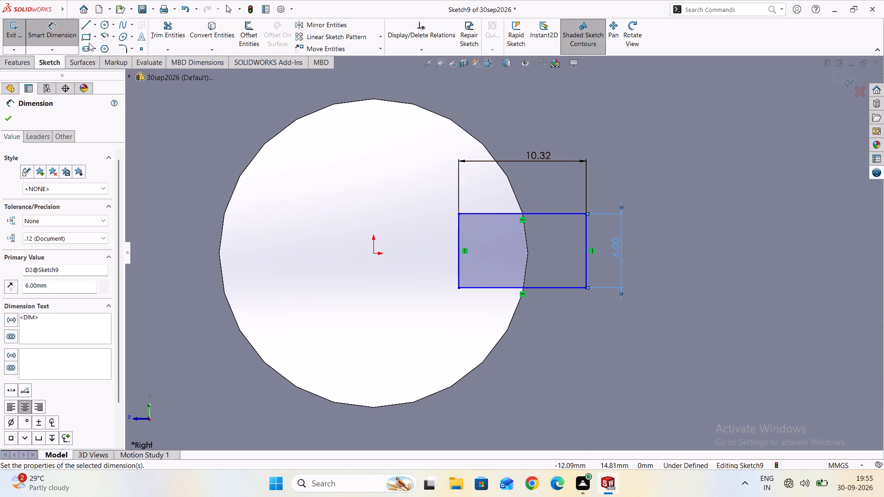
Add a driven dimension between the midpoint of the rectangle's upper edge and its outer upper corner.
left_click(522, 214)
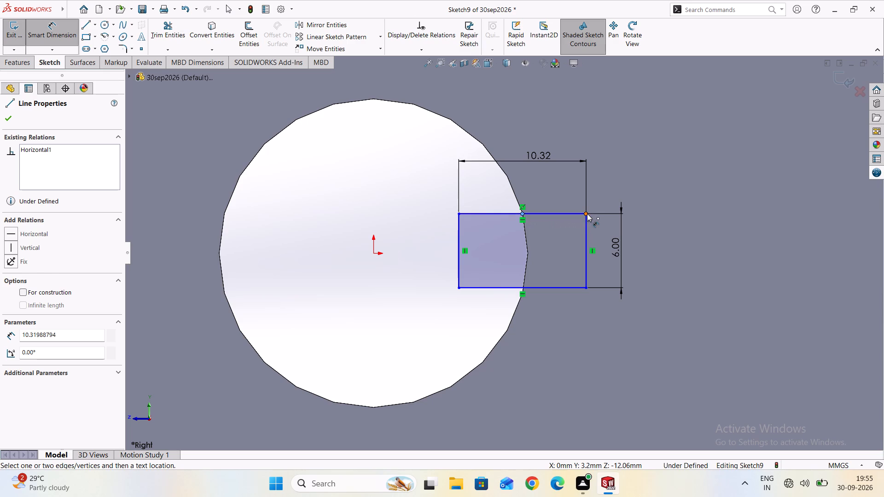
left_click(587, 214)
left_click(553, 192)
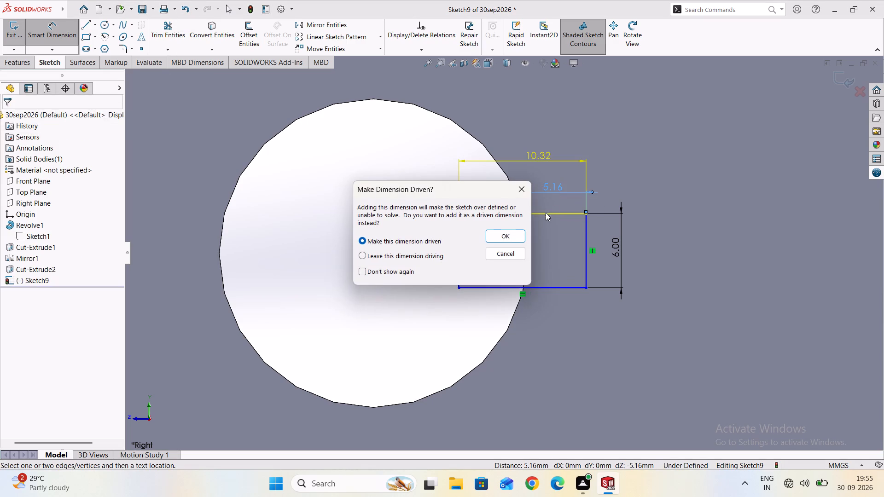
left_click(508, 238)
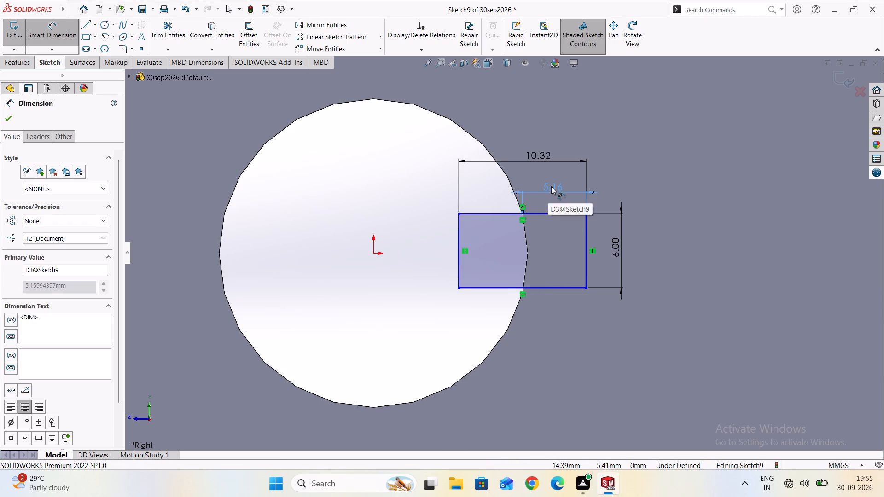
left_click(552, 186)
right_click(552, 186)
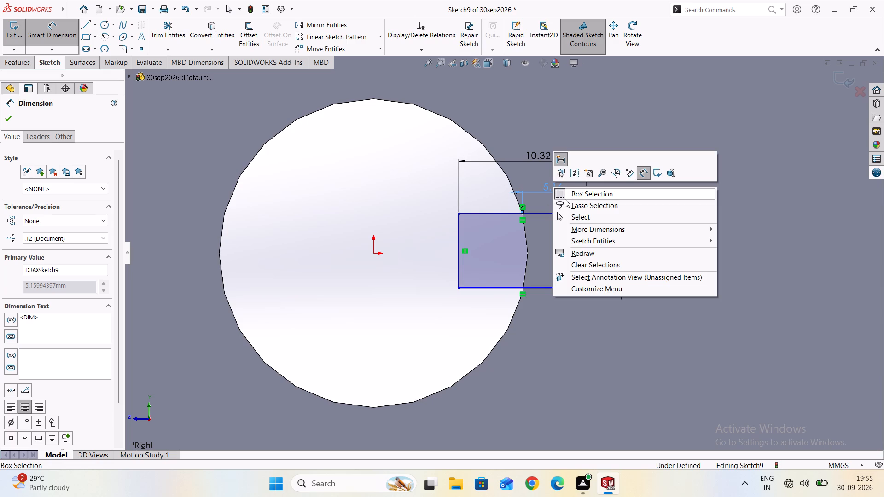
key("Escape")
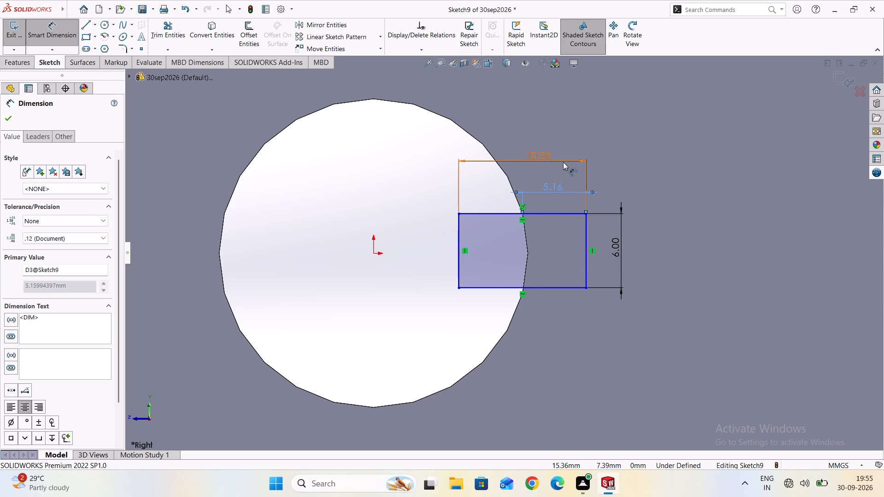
right_click(563, 162)
key("Escape")
key("Escape")
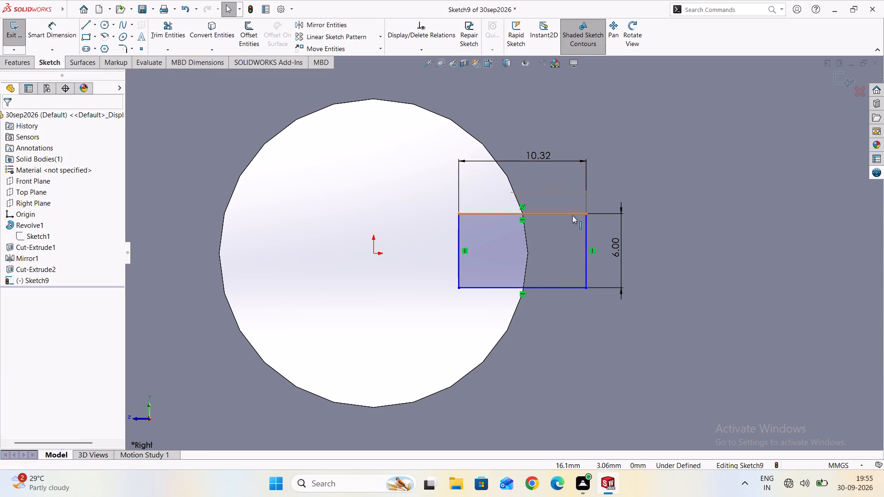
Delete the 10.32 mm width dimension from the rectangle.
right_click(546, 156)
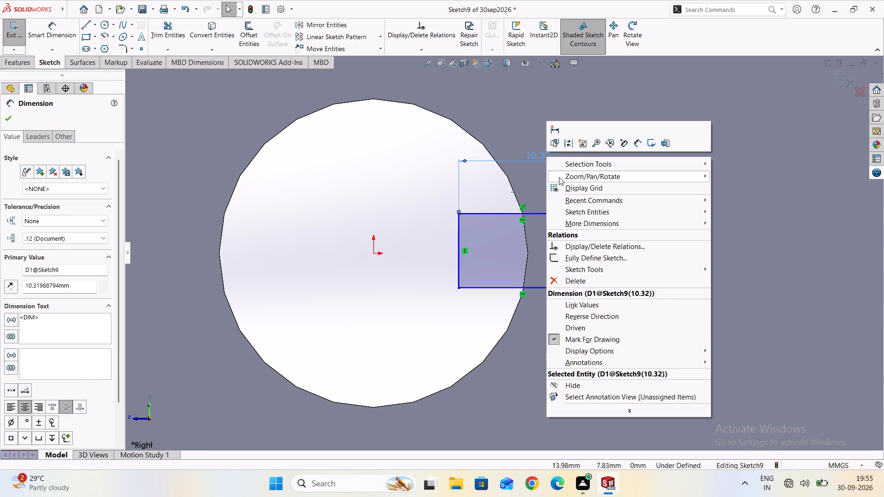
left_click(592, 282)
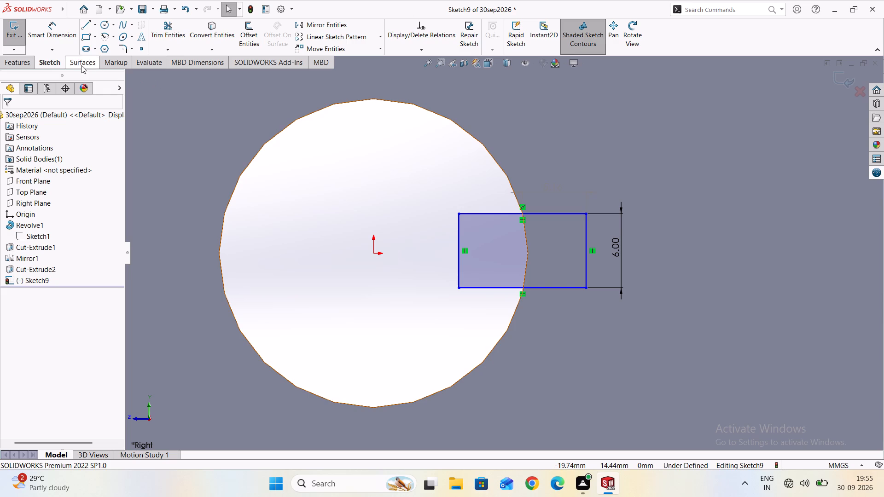
Dimension the rectangle's outer upper corner to the upper edge's midpoint and set the distance to 3 mm.
left_click(51, 35)
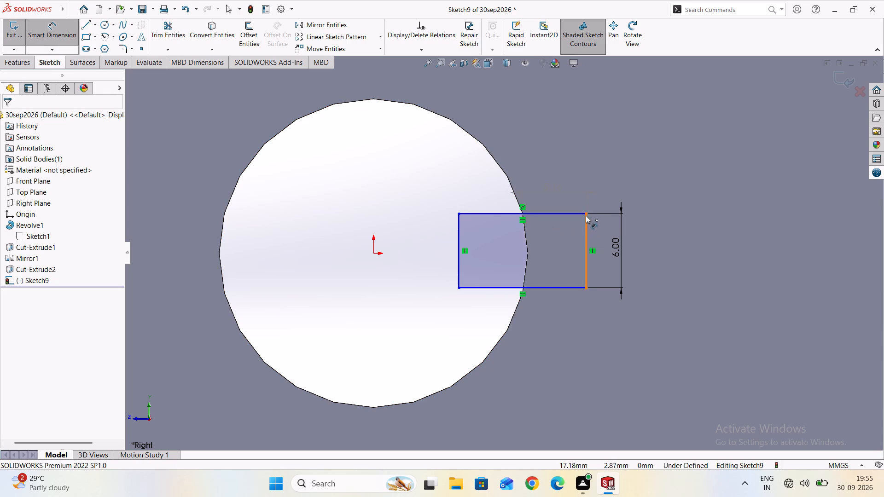
left_click(585, 213)
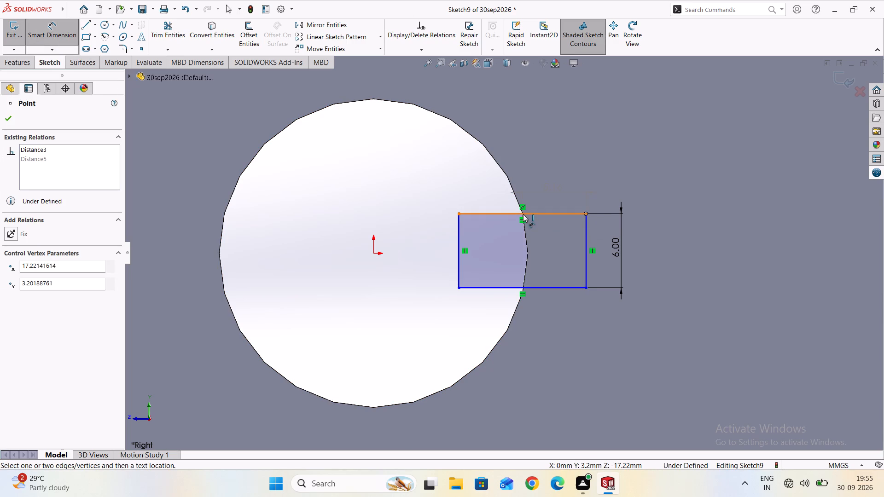
left_click(523, 213)
left_click(544, 176)
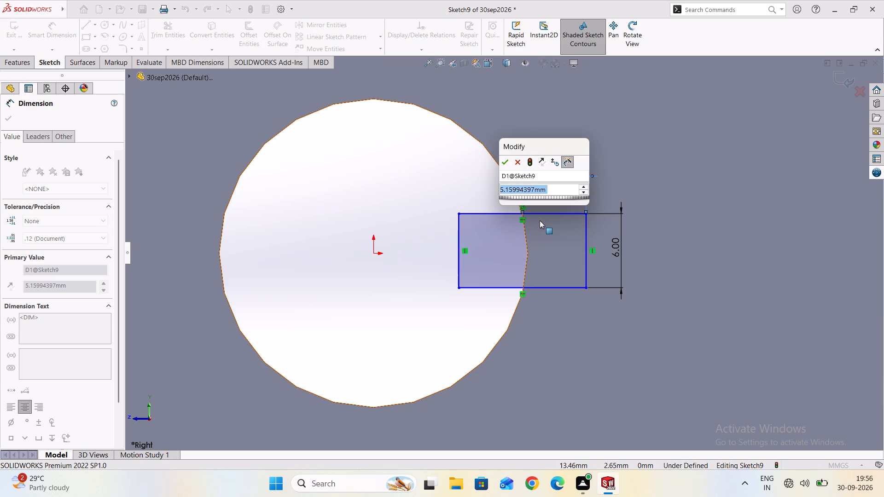
key("3")
key("Return")
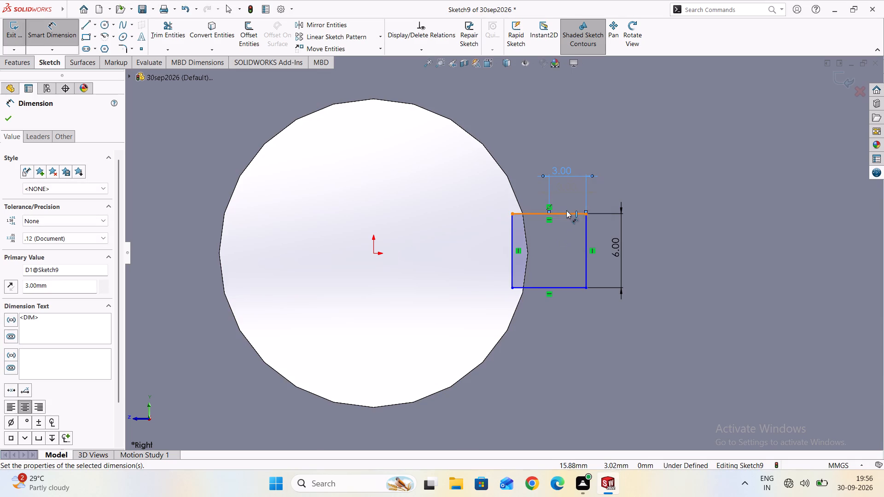
scroll(565, 208, "up", 4)
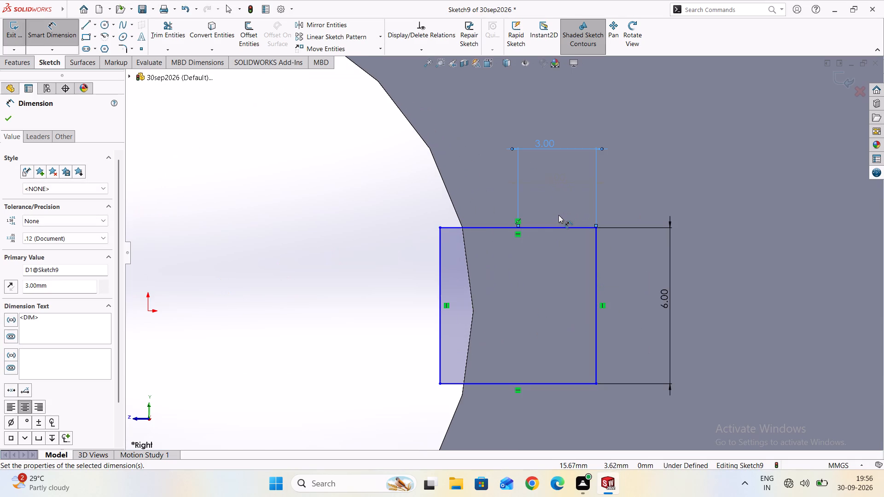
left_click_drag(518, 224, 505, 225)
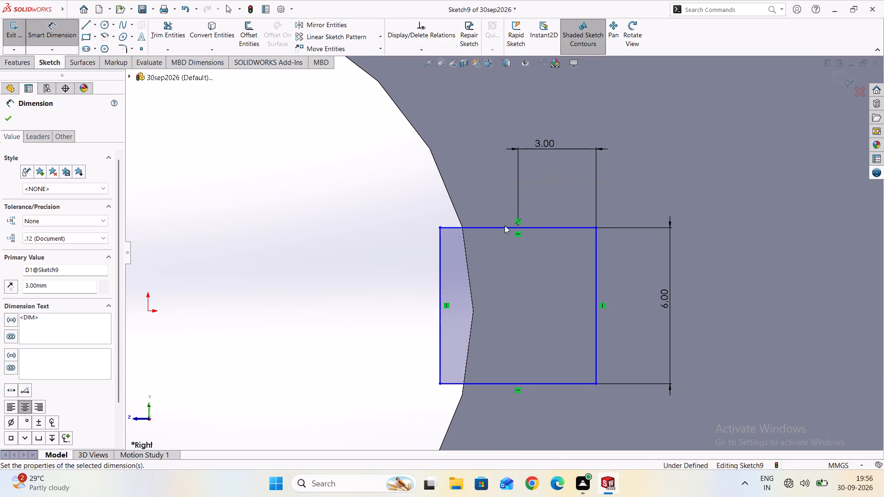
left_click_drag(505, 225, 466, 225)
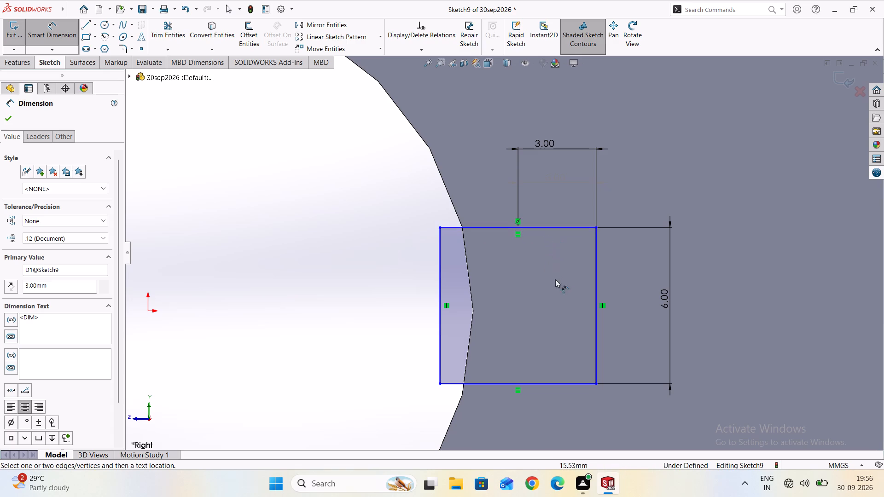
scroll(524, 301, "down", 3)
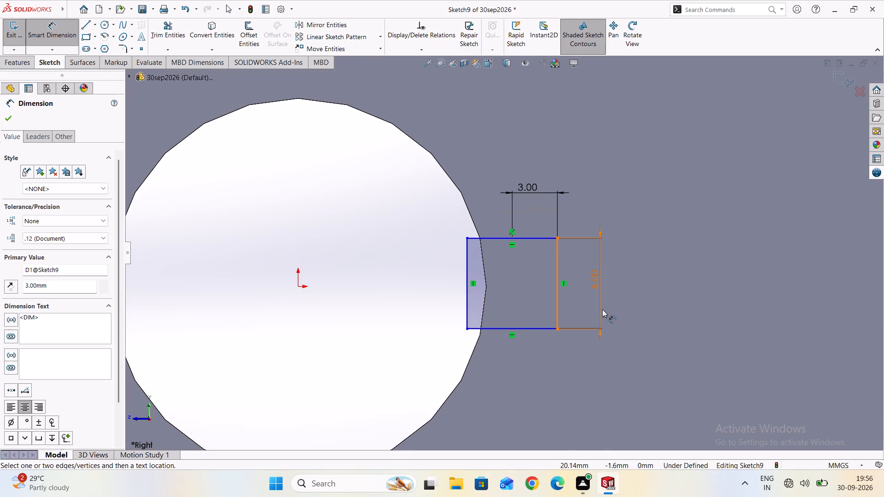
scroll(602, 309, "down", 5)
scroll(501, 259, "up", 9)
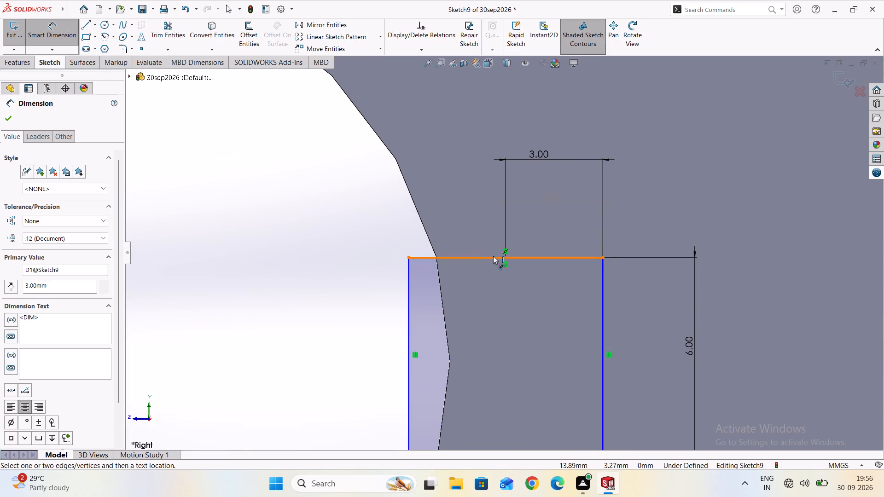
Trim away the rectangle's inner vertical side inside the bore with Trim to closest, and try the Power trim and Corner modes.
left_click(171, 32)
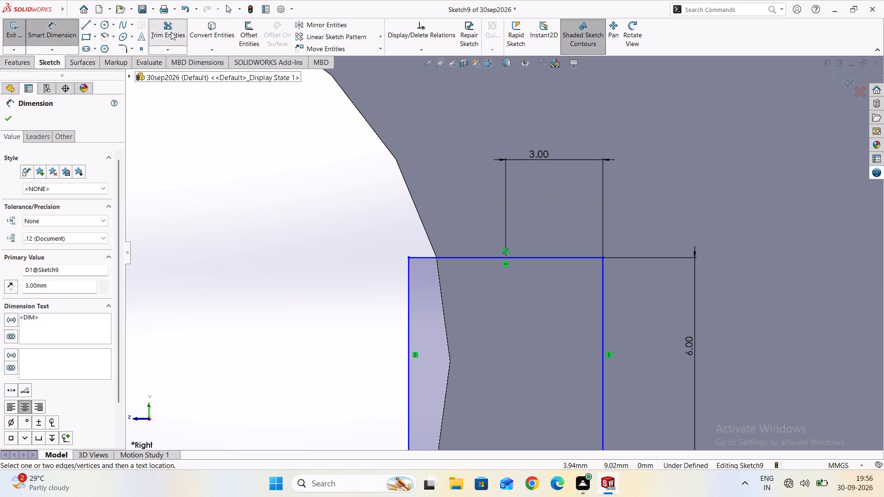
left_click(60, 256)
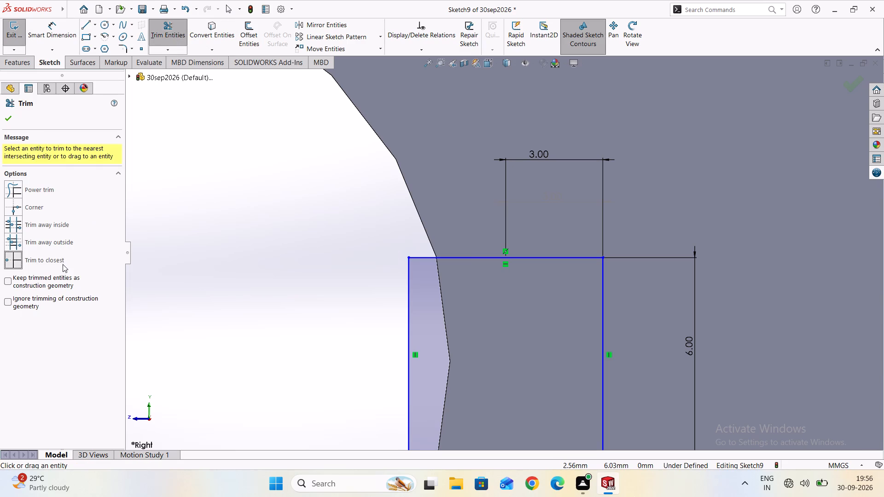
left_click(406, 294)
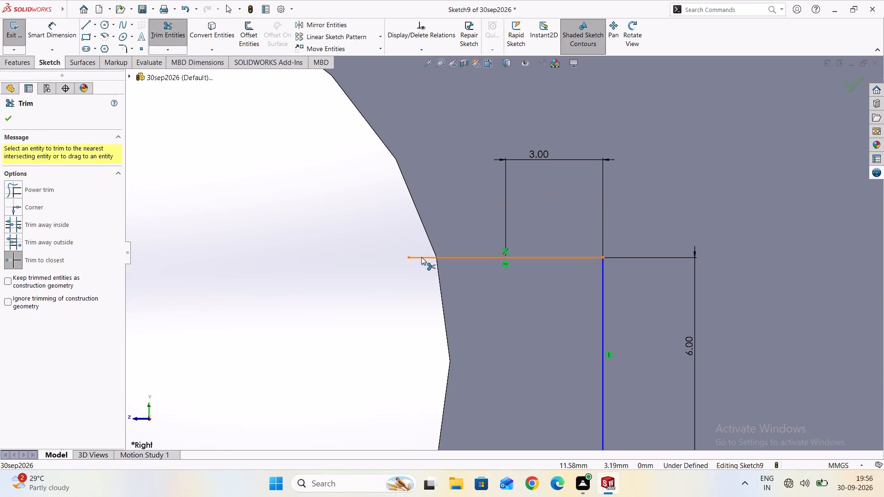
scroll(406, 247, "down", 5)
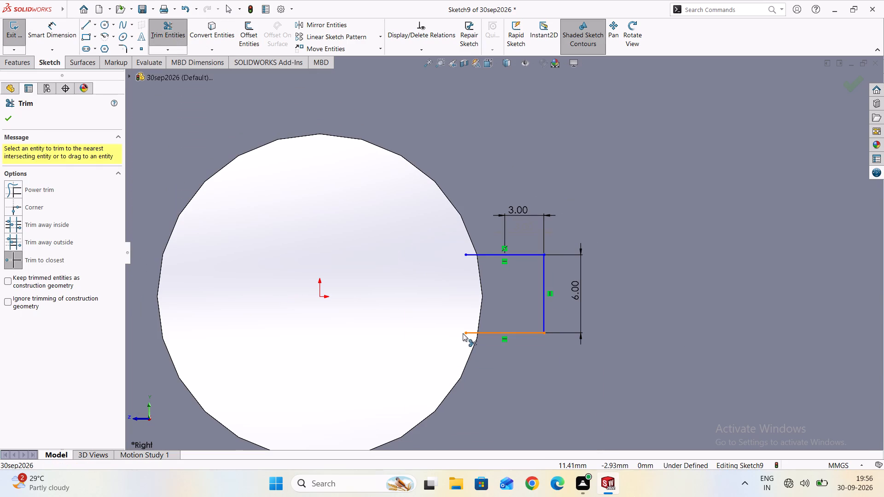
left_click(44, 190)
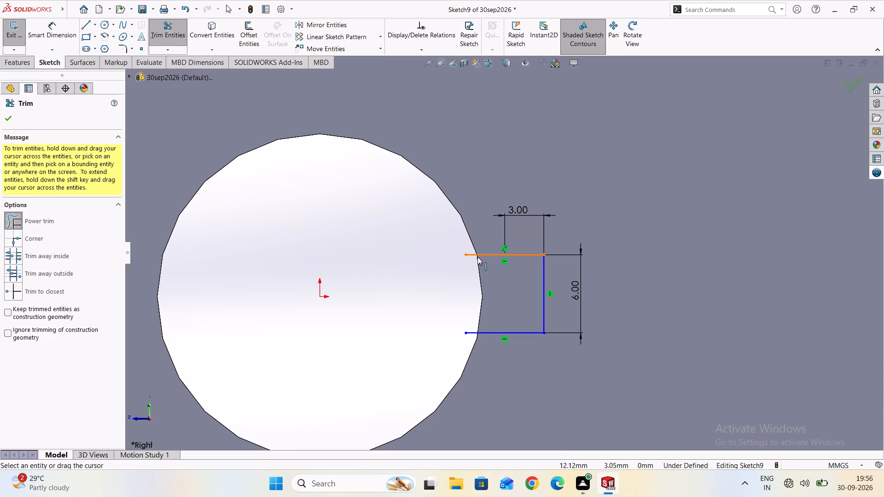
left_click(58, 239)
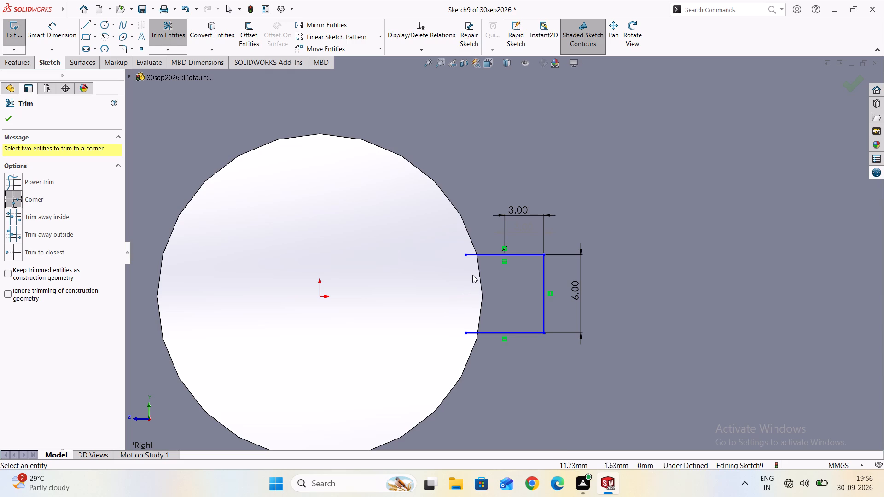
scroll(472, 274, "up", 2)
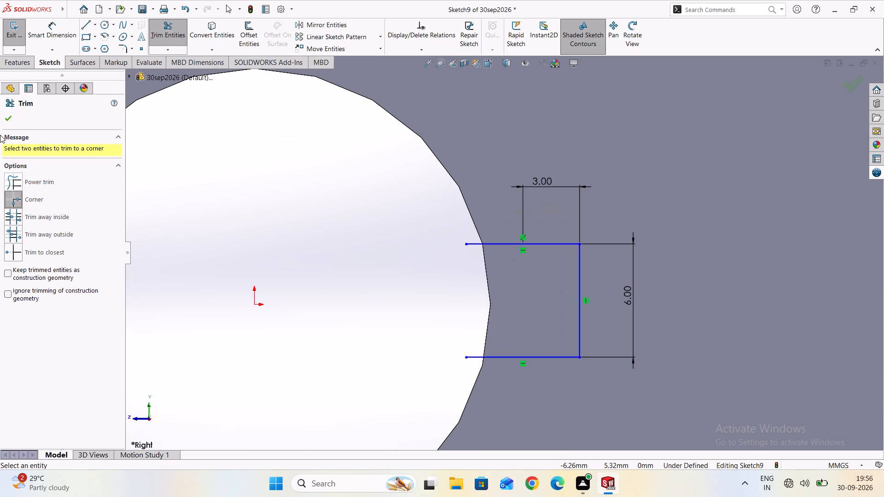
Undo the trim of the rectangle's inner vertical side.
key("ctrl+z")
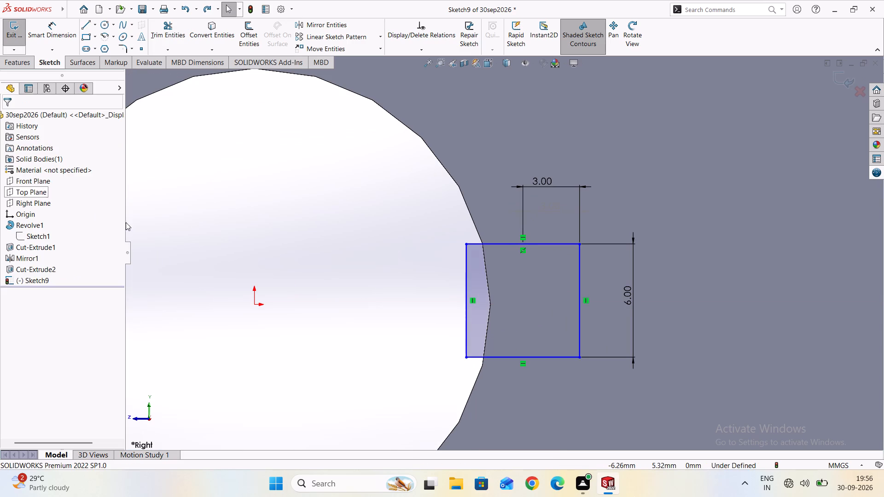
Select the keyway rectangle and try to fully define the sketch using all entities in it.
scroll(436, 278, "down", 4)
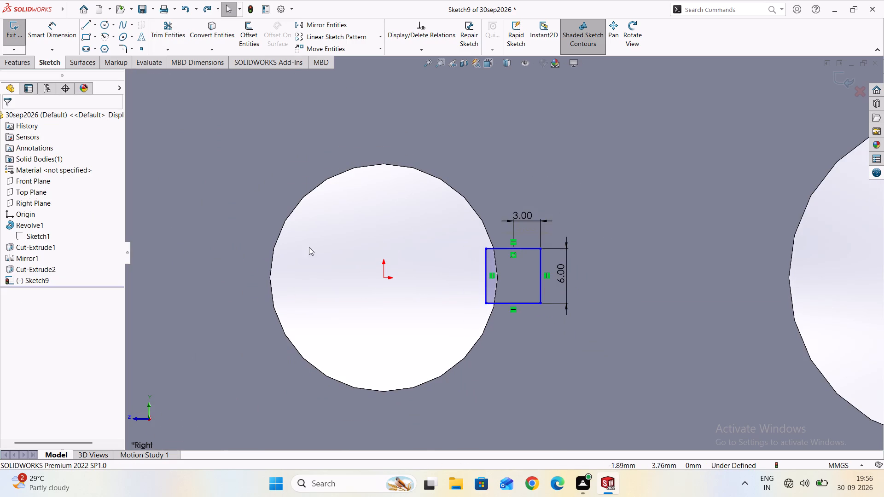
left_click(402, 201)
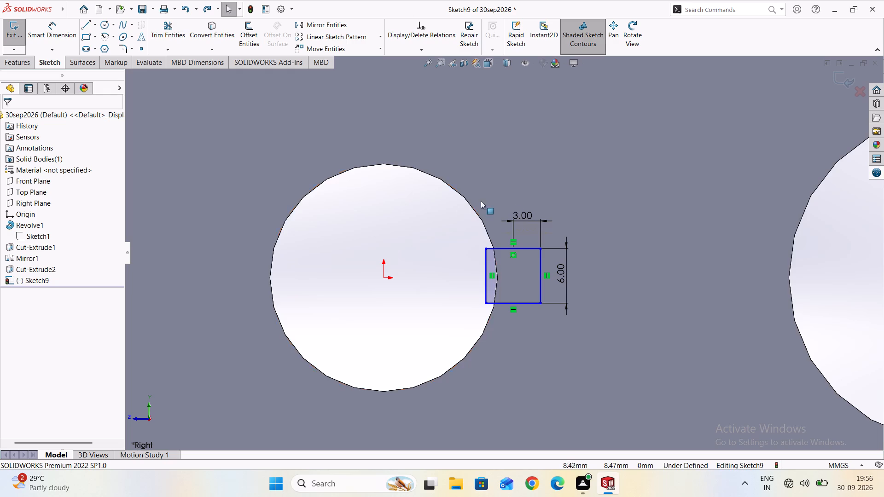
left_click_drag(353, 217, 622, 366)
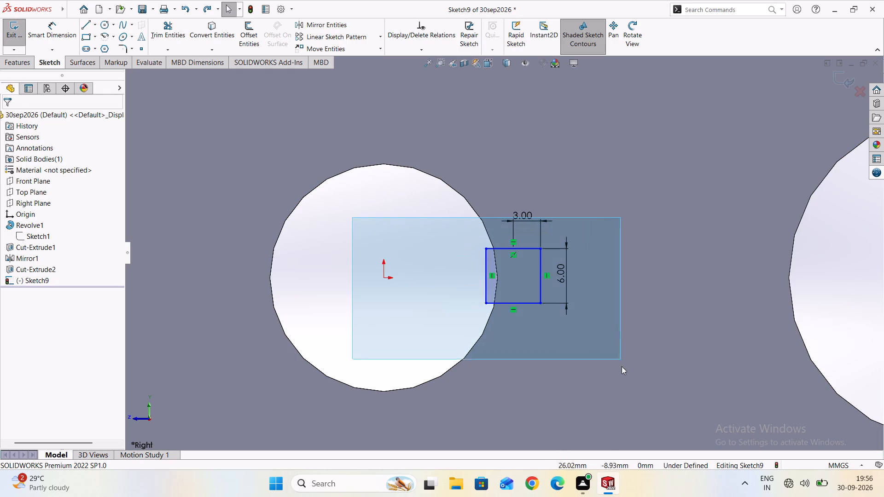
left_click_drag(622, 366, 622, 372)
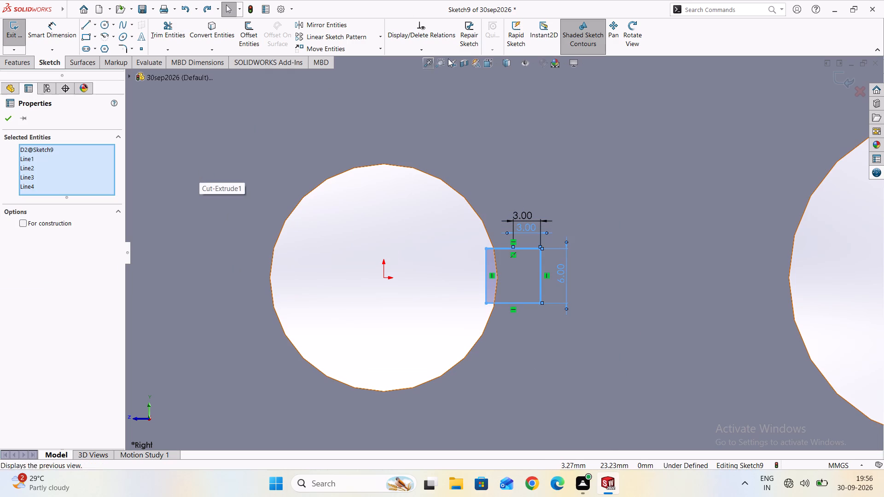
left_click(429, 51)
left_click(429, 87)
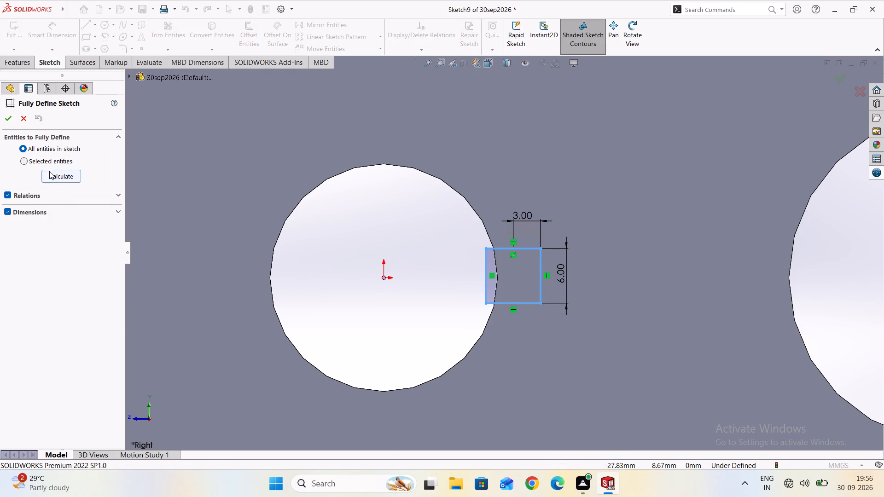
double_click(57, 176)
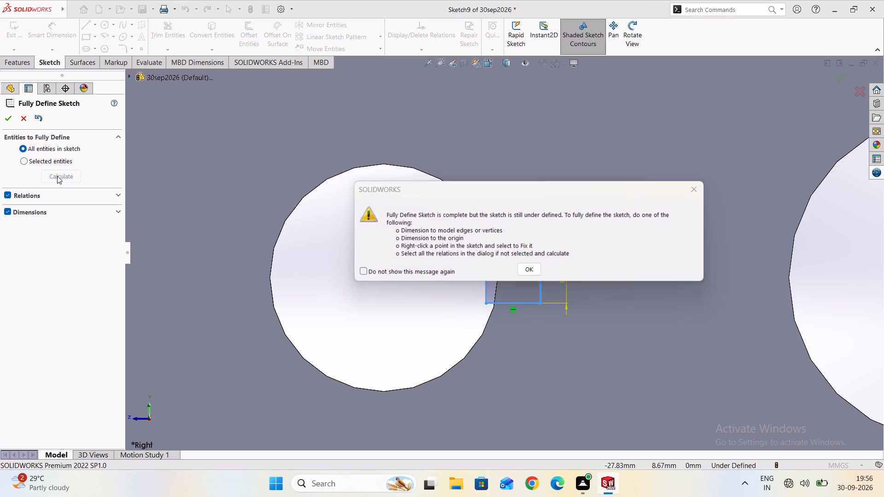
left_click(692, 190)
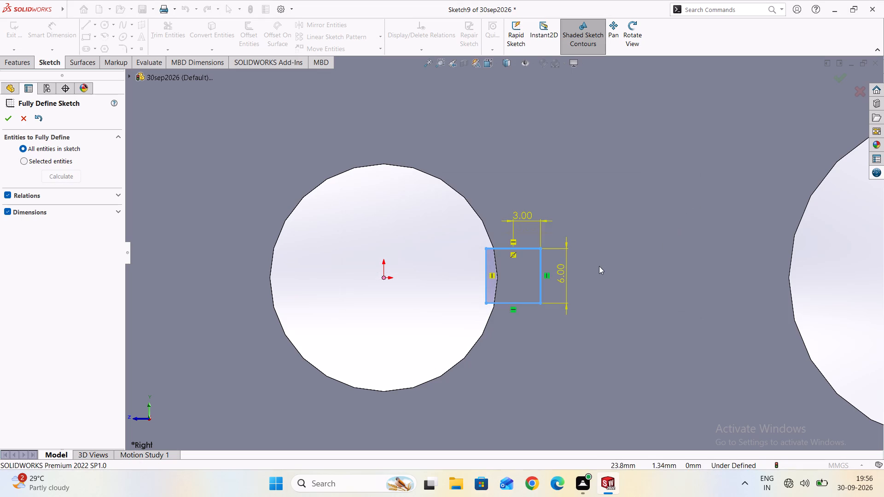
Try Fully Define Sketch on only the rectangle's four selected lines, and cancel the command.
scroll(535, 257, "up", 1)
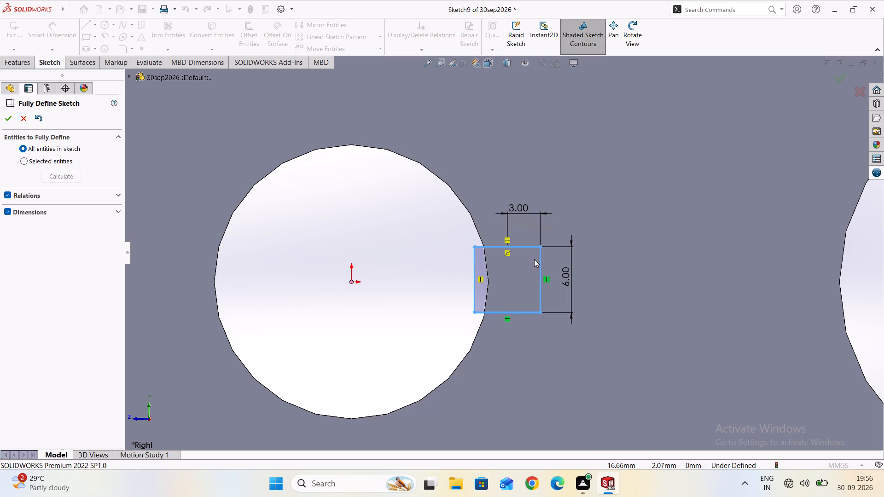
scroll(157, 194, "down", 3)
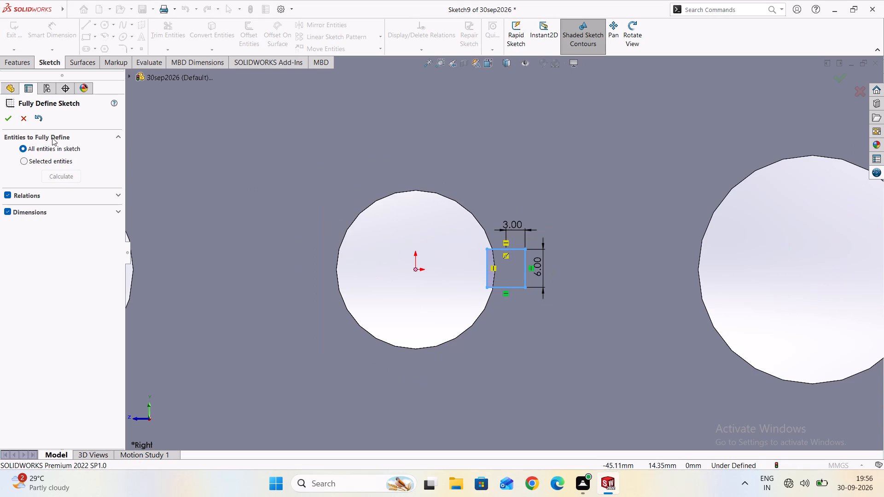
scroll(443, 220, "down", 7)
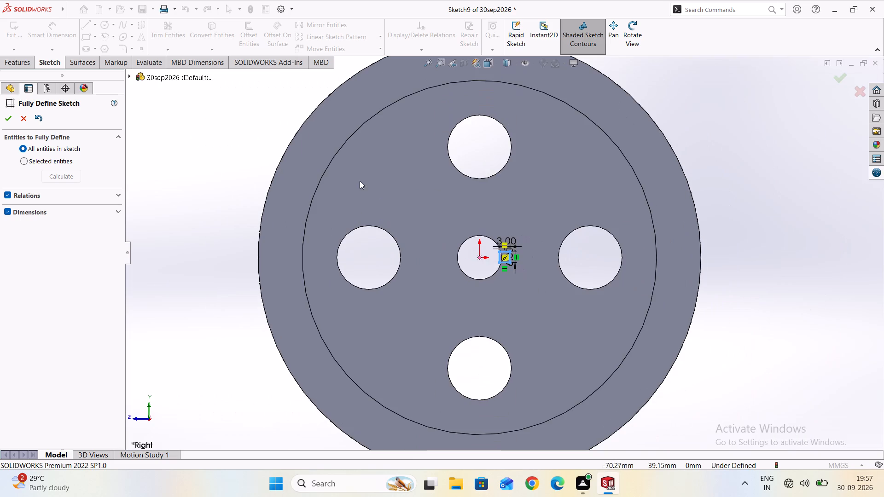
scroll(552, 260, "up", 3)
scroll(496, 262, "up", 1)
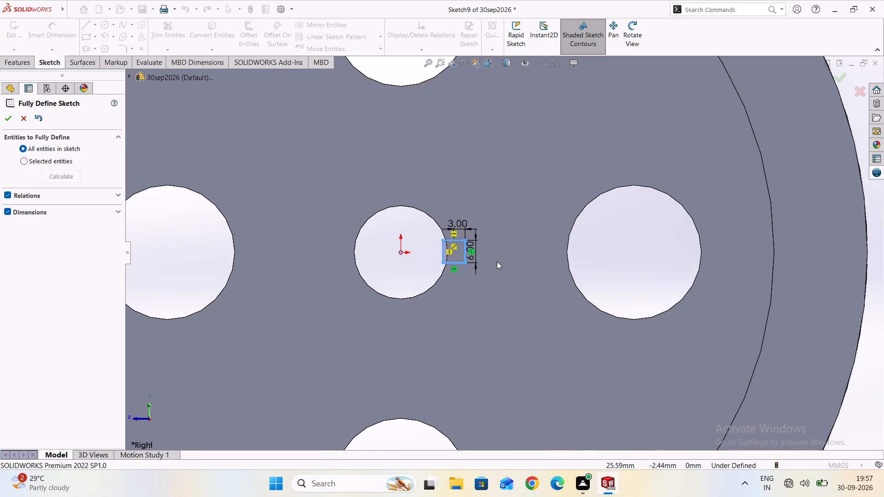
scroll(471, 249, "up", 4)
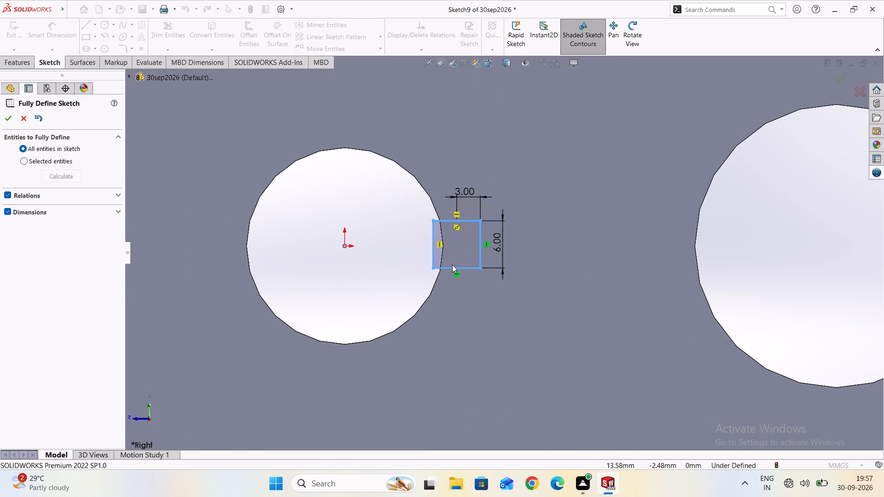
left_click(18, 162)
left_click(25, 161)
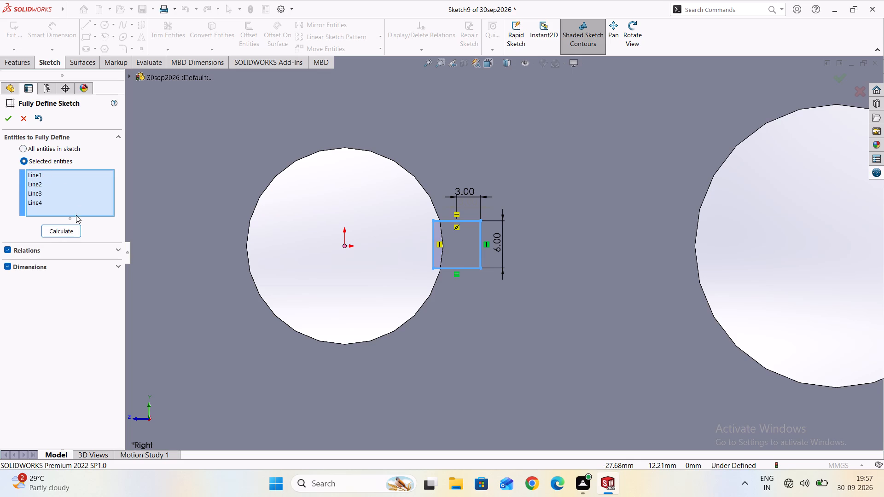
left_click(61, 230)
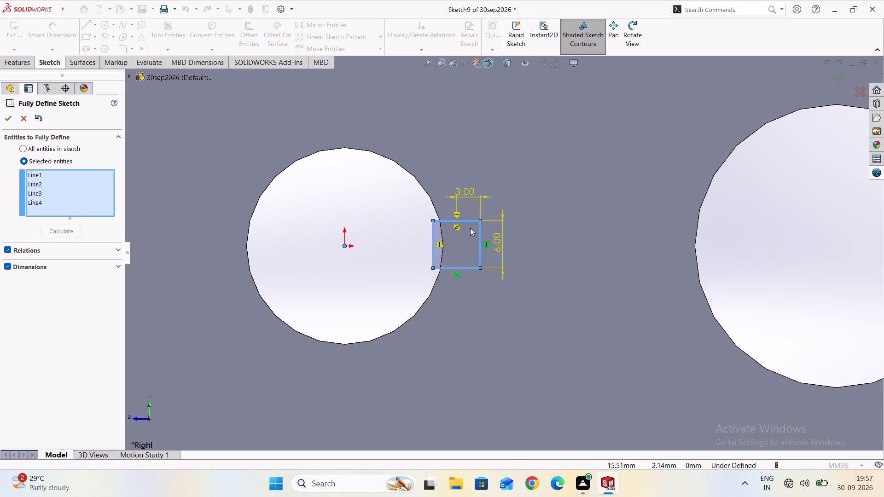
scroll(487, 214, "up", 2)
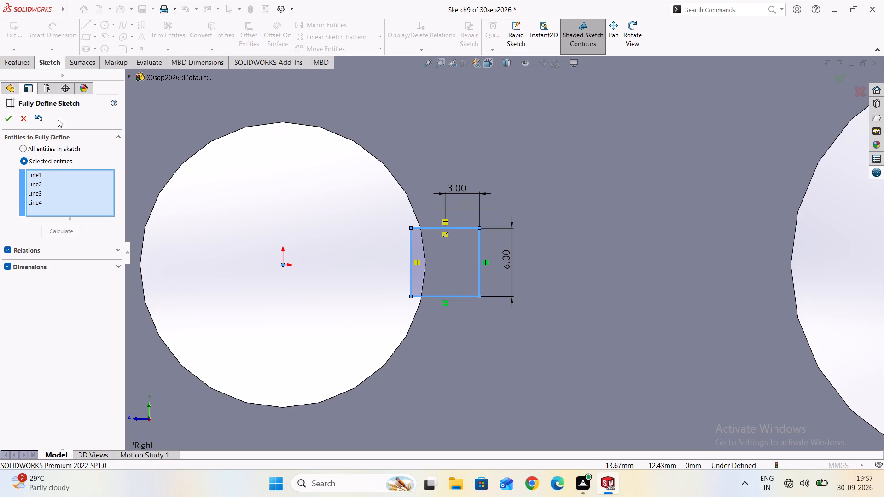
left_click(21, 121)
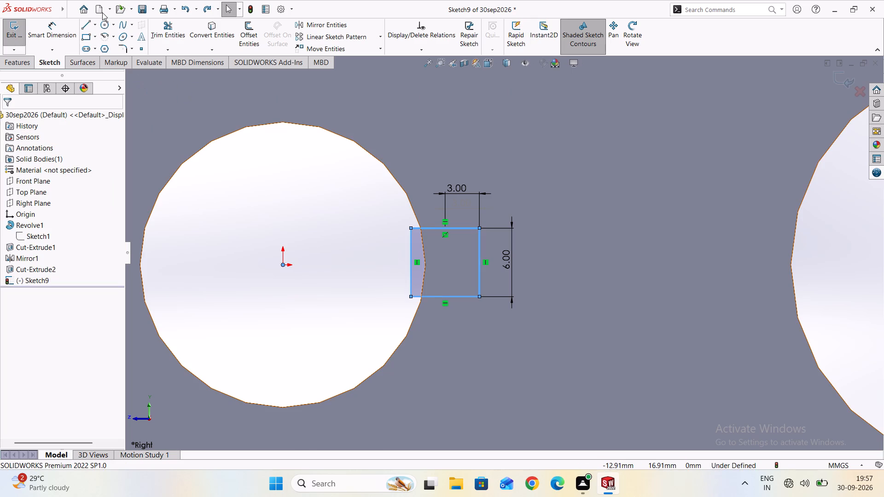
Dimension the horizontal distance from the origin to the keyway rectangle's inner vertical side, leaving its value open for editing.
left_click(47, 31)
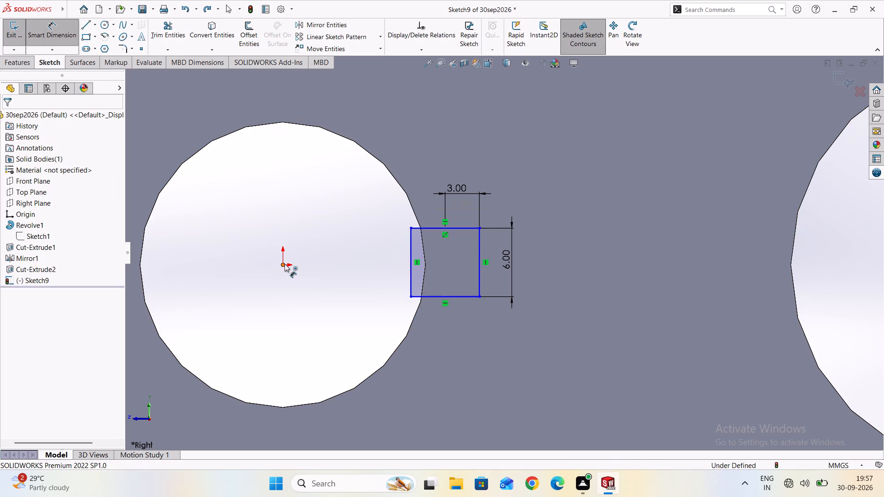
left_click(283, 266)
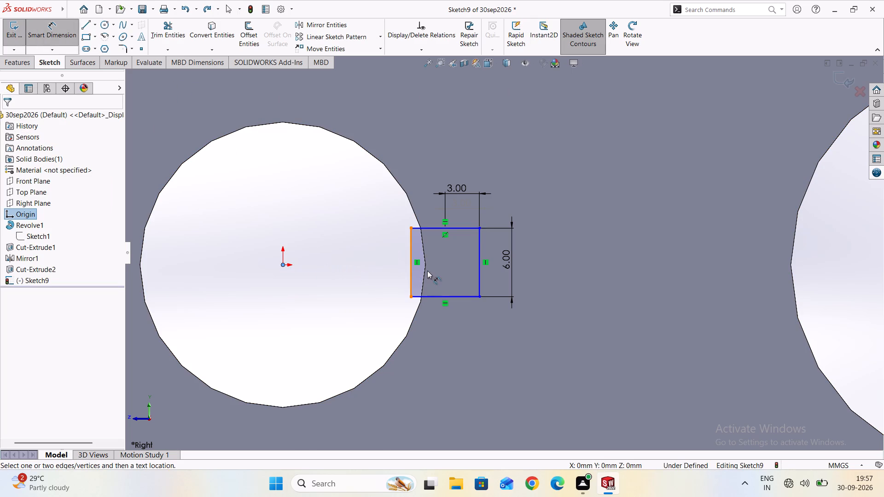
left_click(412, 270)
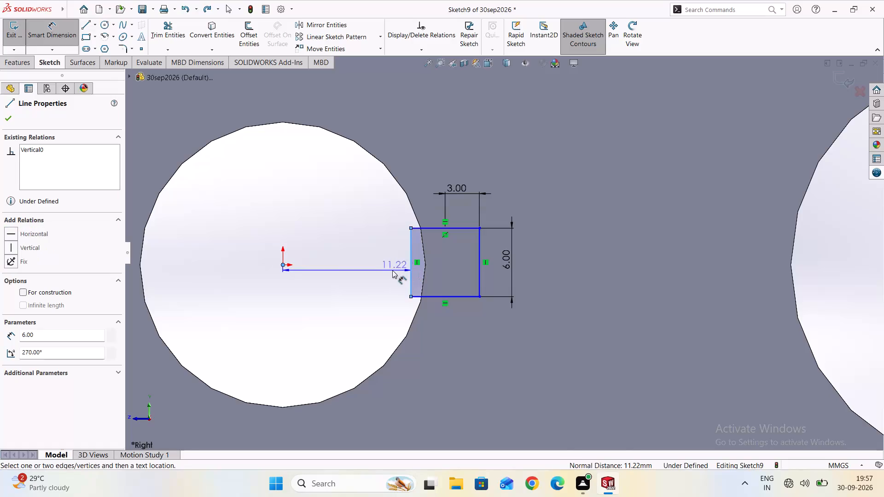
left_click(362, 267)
Examine the pulley from several sides, including its grooves, side recess, web holes and the keyway sketch at the bore.
scroll(468, 287, "down", 7)
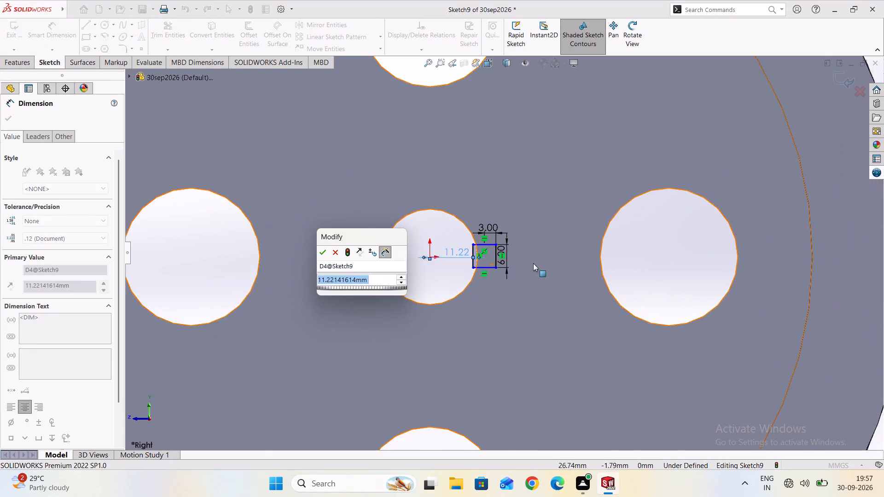
scroll(533, 263, "down", 5)
middle_click_drag(790, 279, 726, 333)
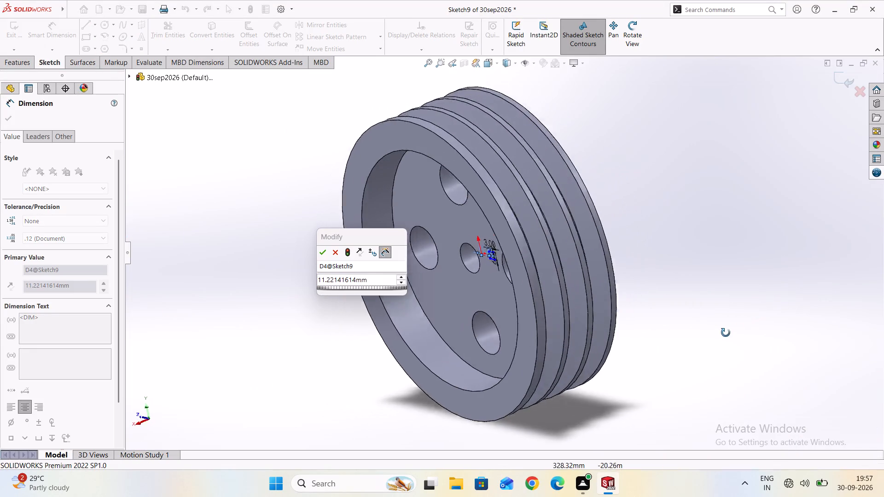
middle_click_drag(726, 333, 491, 354)
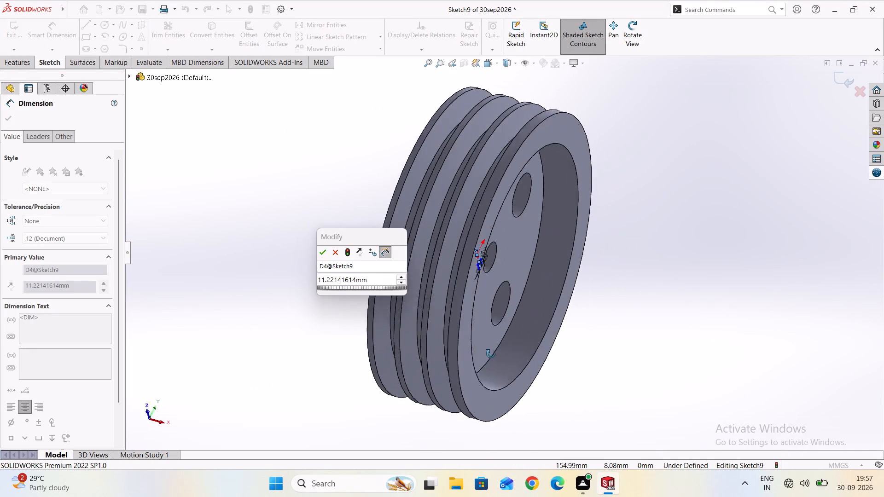
middle_click_drag(491, 354, 533, 478)
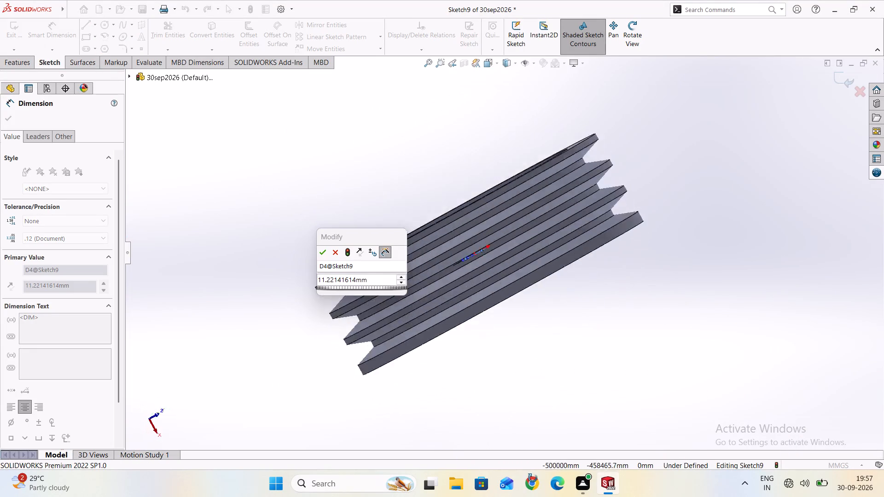
middle_click_drag(533, 478, 486, 227)
scroll(584, 253, "down", 1)
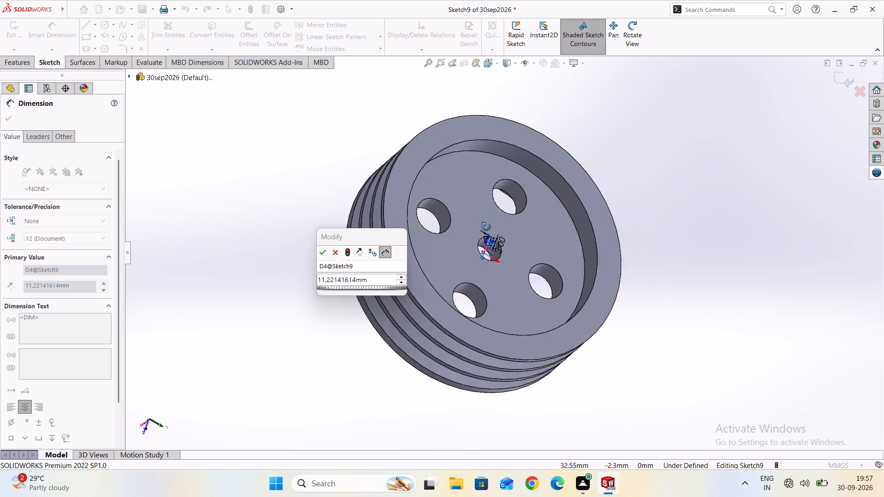
middle_click_drag(486, 227, 687, 394)
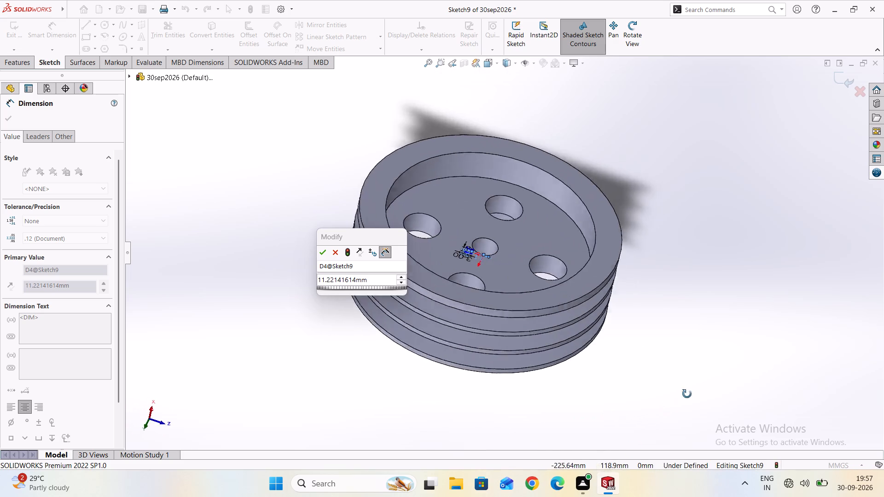
middle_click_drag(687, 394, 407, 212)
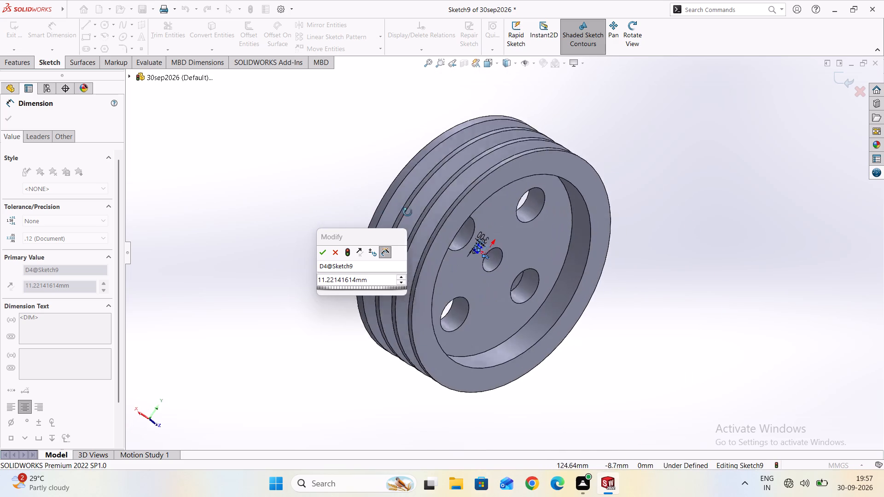
middle_click_drag(407, 212, 602, 279)
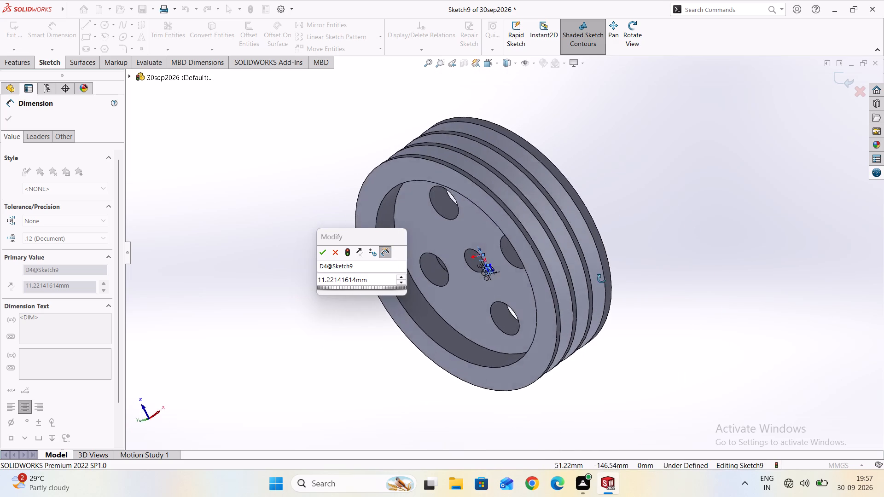
middle_click_drag(602, 279, 673, 210)
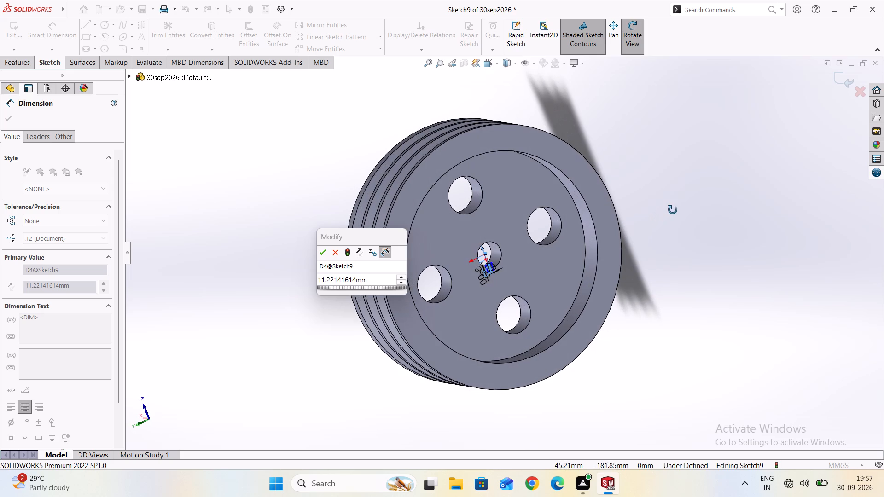
middle_click_drag(673, 210, 673, 209)
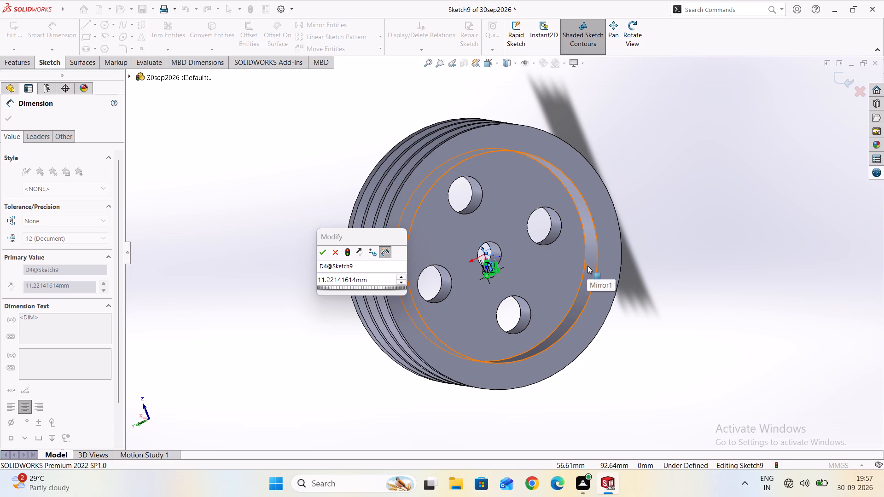
scroll(570, 296, "down", 2)
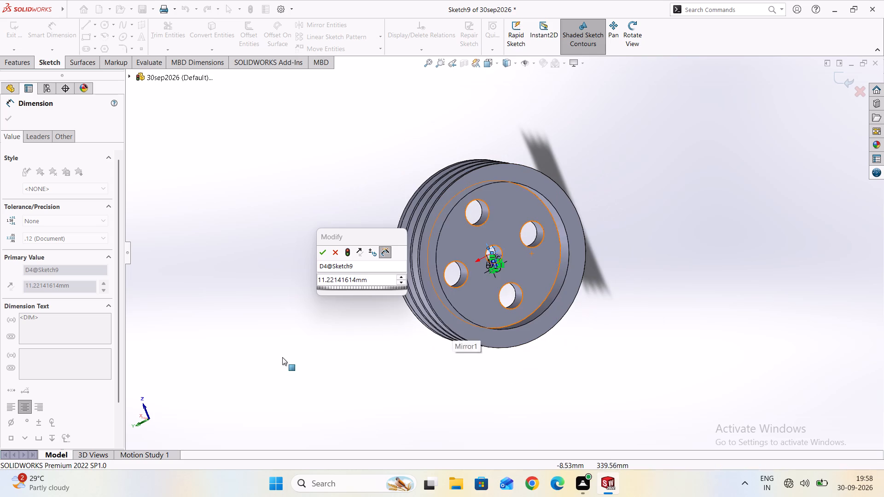
middle_click_drag(283, 357, 329, 392)
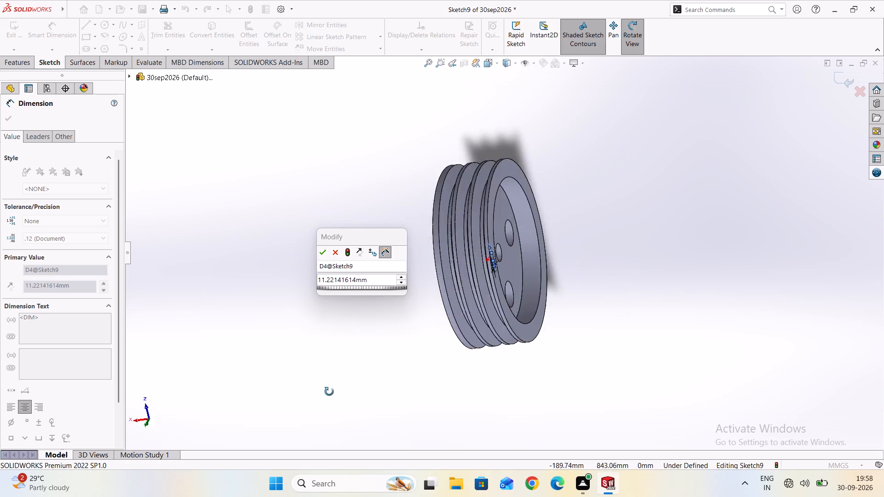
middle_click_drag(329, 392, 316, 414)
scroll(445, 311, "up", 4)
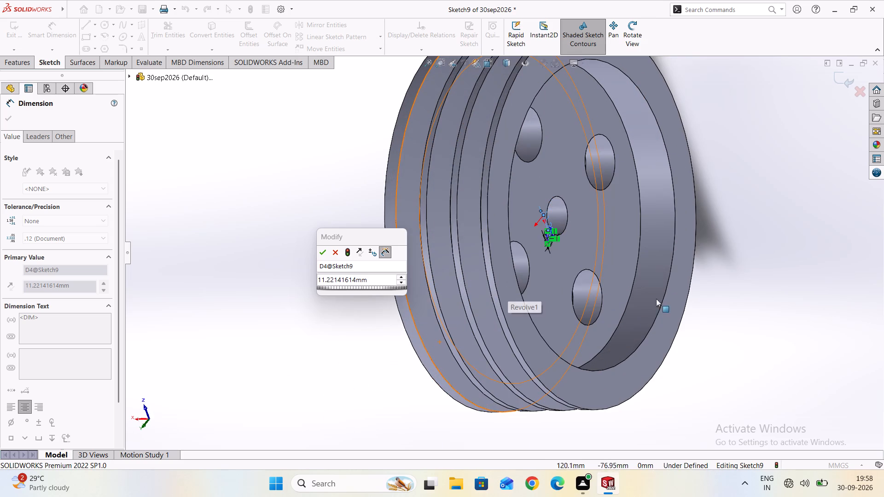
scroll(558, 240, "up", 3)
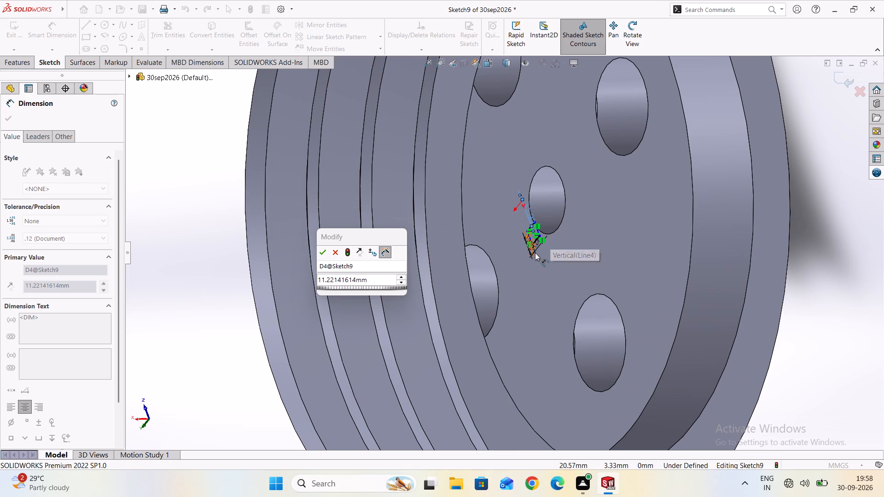
key("Escape")
left_click(525, 191)
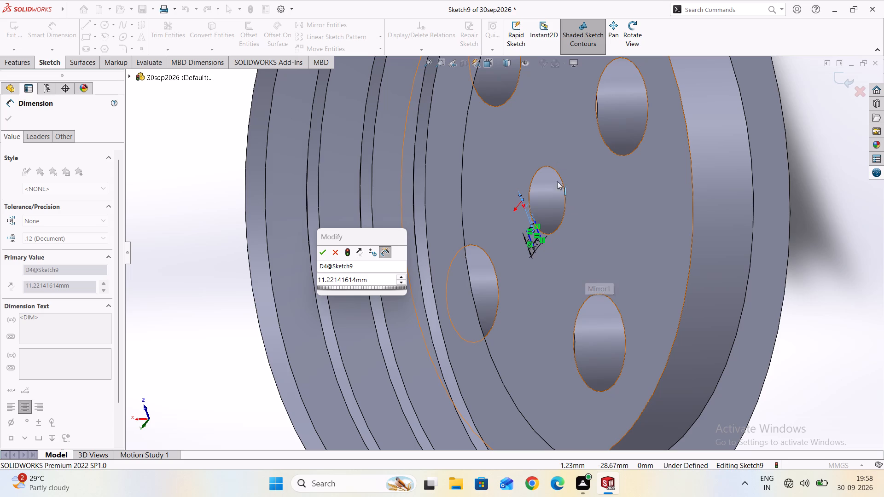
scroll(557, 218, "down", 3)
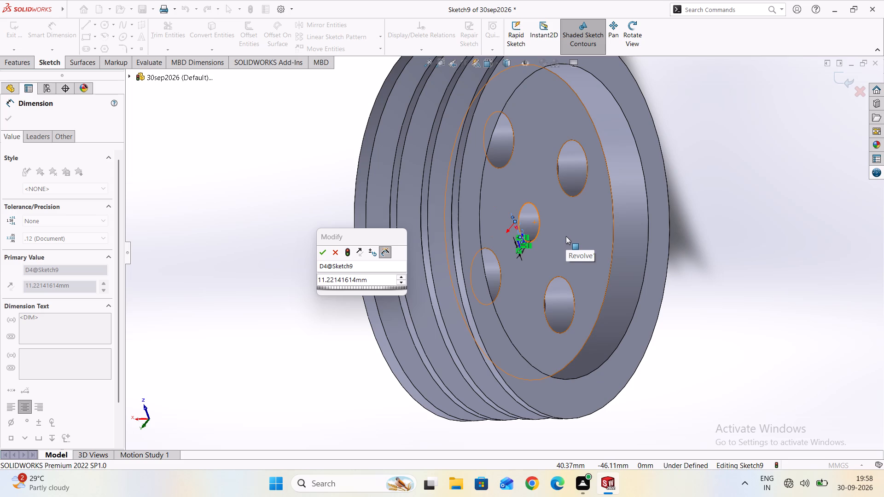
middle_click_drag(296, 369, 407, 367)
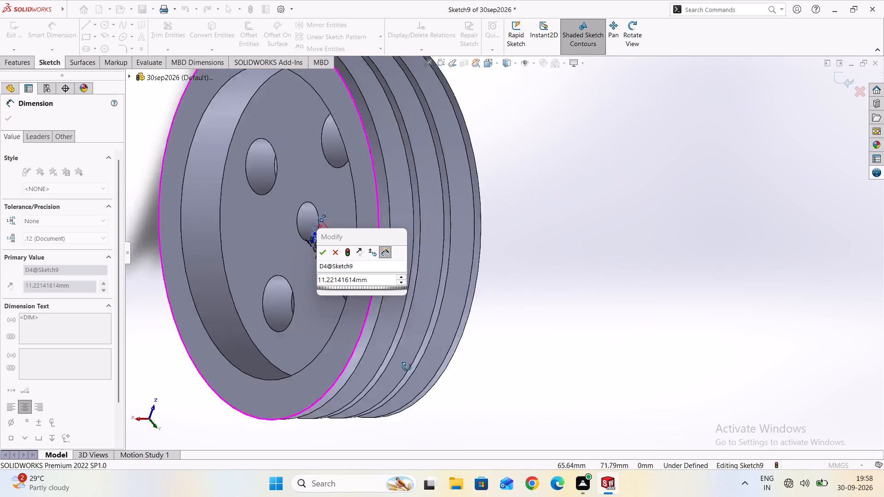
middle_click_drag(407, 367, 298, 406)
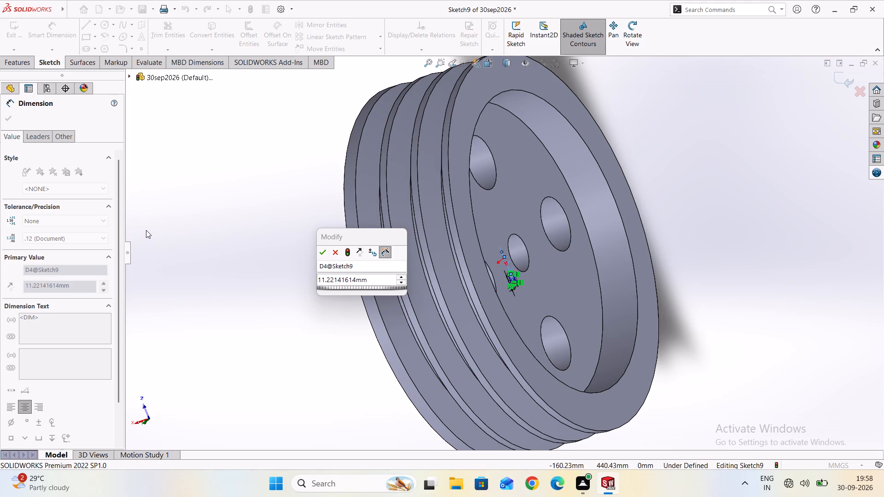
scroll(285, 264, "down", 2)
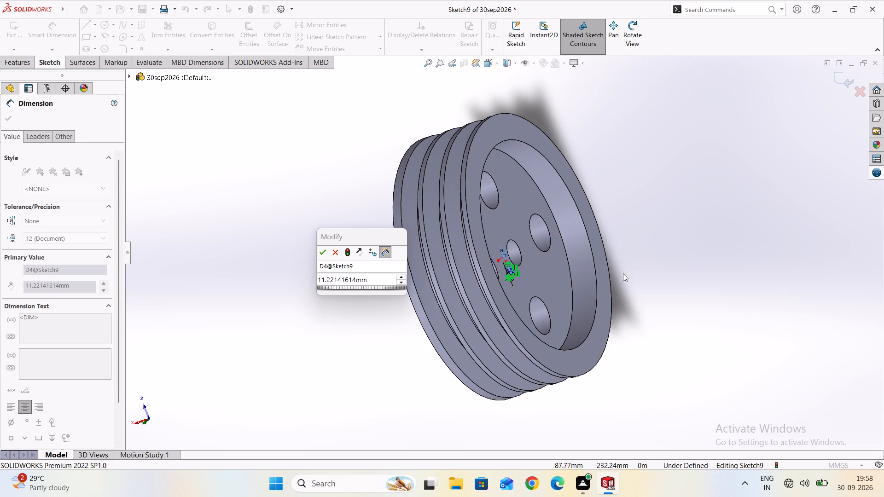
middle_click_drag(387, 340, 554, 323)
scroll(387, 340, "down", 1)
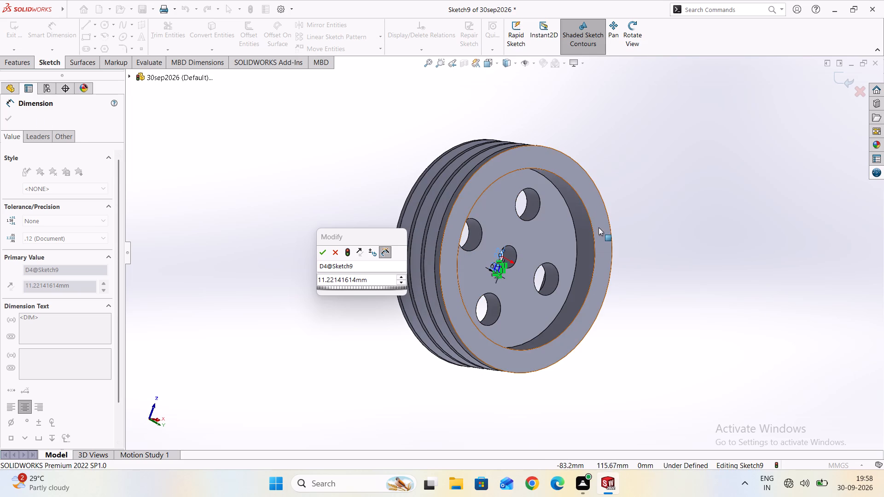
scroll(687, 282, "down", 1)
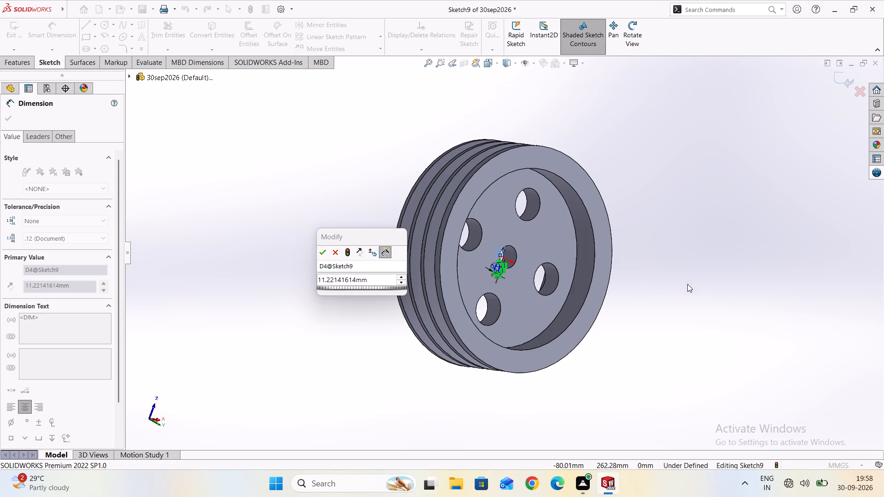
scroll(687, 284, "down", 2)
middle_click_drag(665, 294, 571, 323)
middle_click_drag(657, 264, 607, 294)
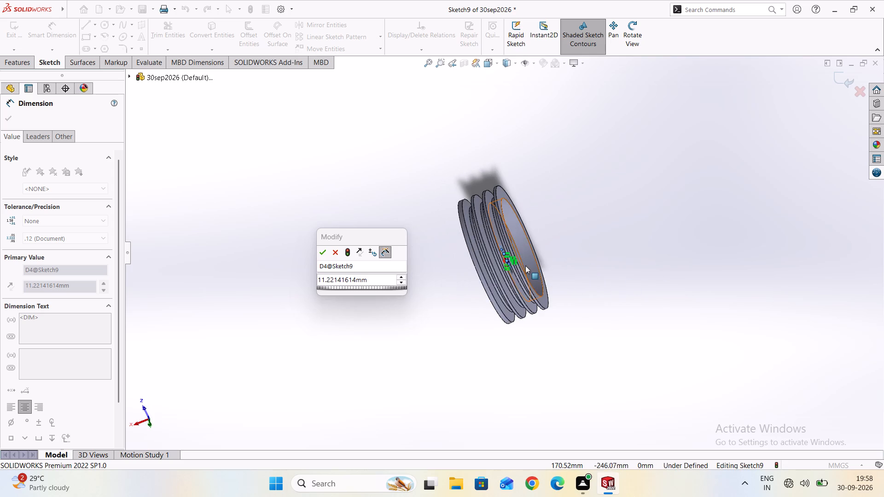
scroll(524, 263, "up", 4)
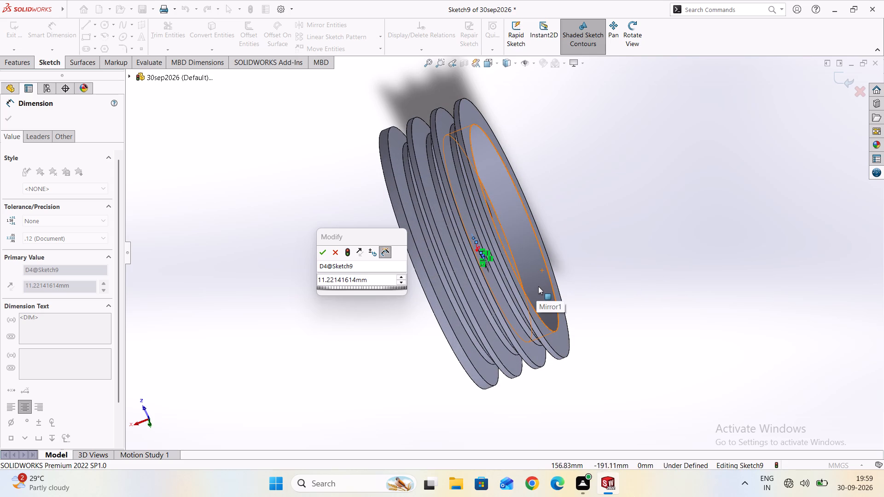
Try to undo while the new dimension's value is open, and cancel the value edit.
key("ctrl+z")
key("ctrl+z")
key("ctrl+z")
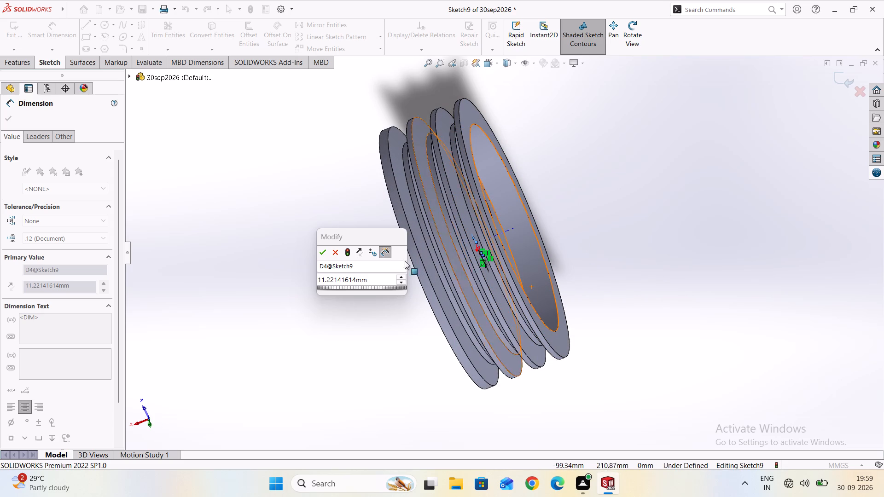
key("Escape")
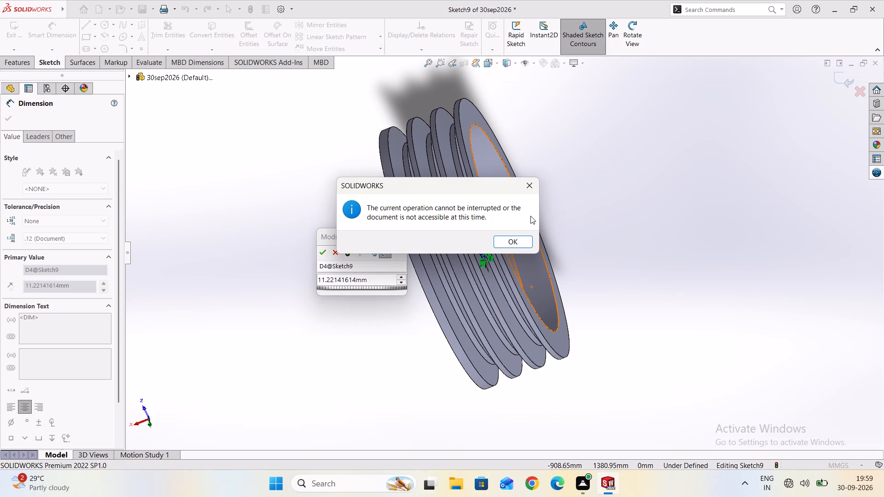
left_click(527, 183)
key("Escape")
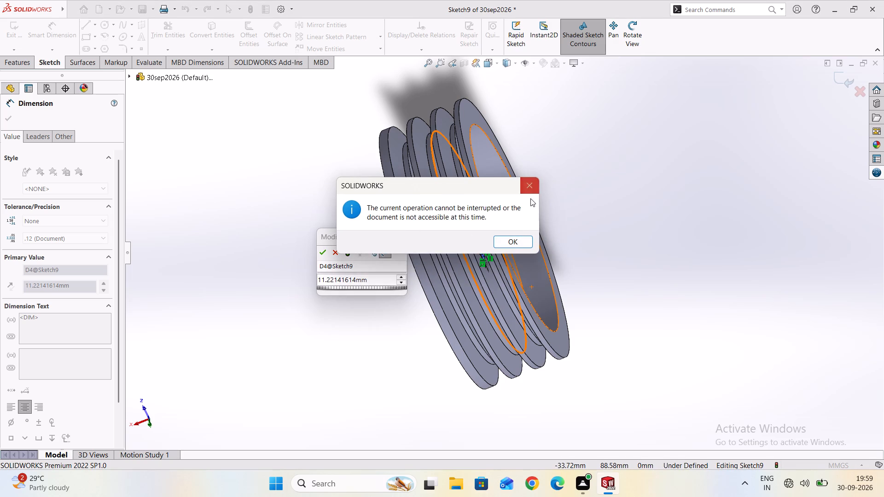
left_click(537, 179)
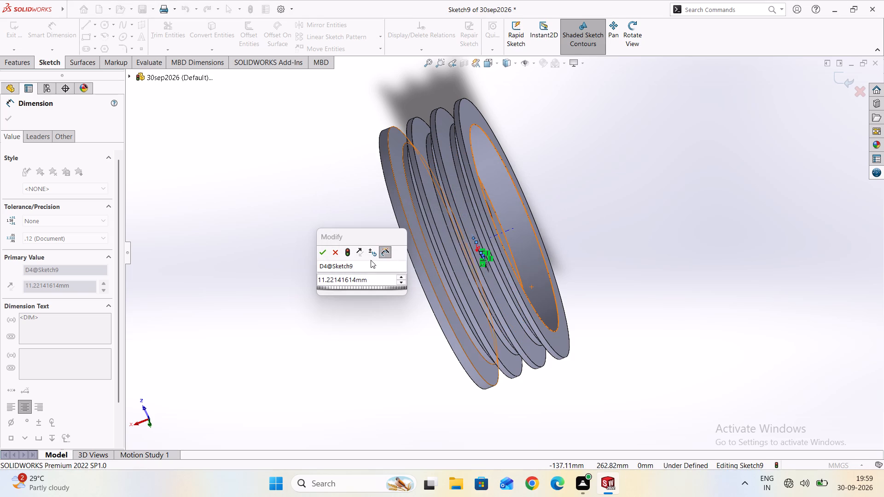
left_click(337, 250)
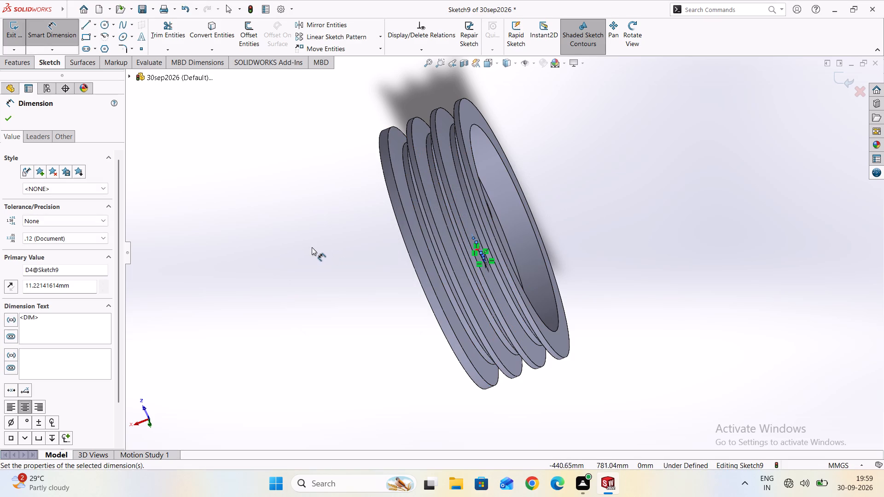
Undo the keyway sketch's dimensions, relations and rectangle, continuing back past the four web holes.
key("ctrl+z")
key("ctrl+z")
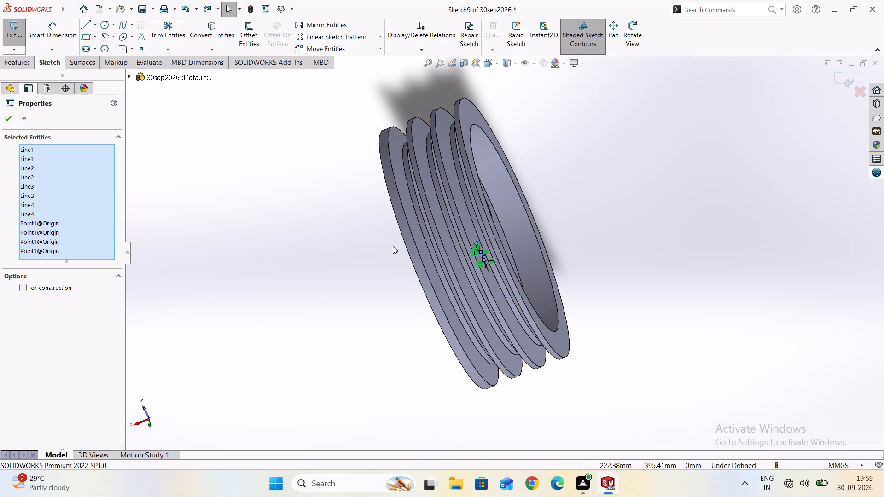
key("ctrl+z")
key("ctrl+z")
key("ctrl+z")
key("ctrl+z")
key("ctrl+z")
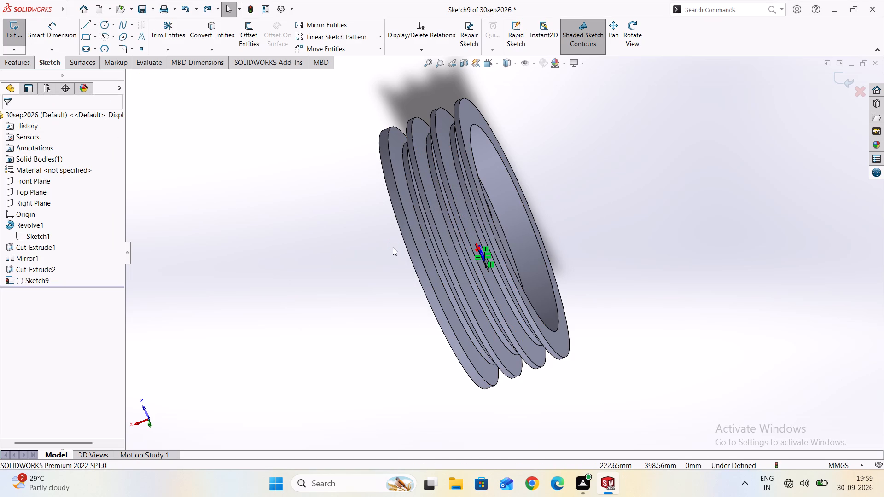
key("ctrl+z")
key("ctrl+z")
key("ctrl+z")
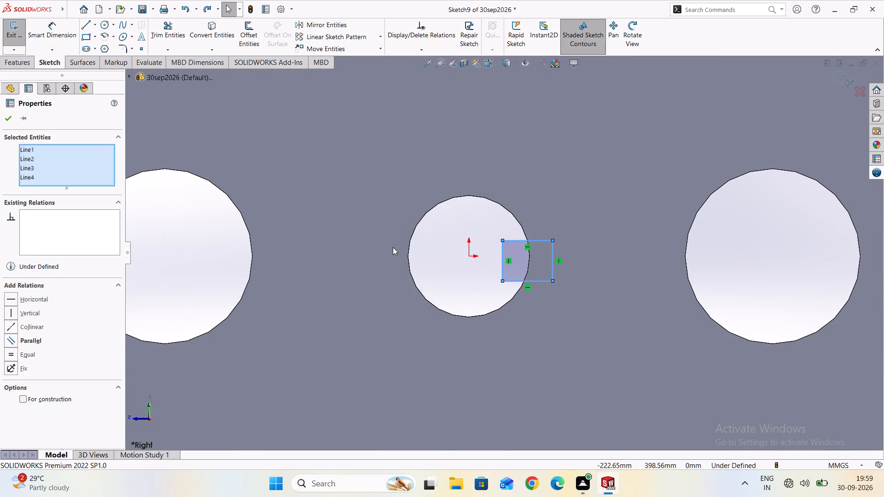
key("ctrl+z")
key("ctrl+z")
key("ctrl+z")
key("ctrl+z")
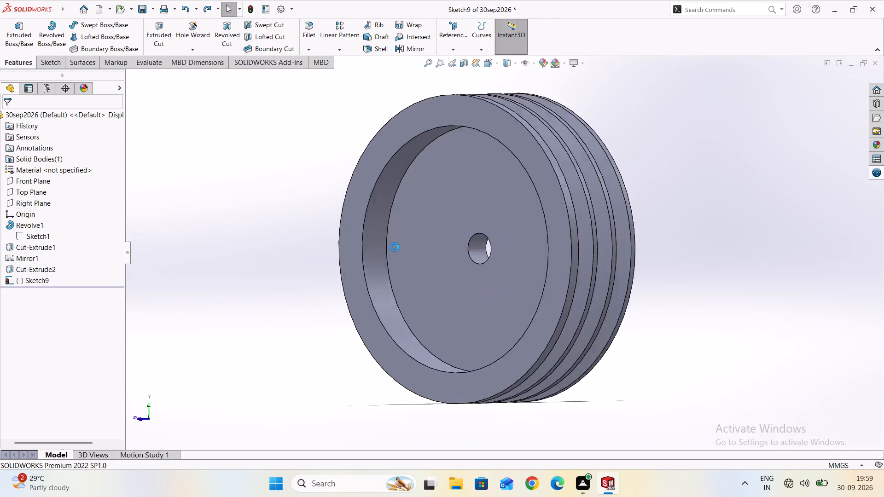
Undo the web-hole sketch contents, including the four-circle pattern, the 36 mm and 125 mm diameter dimensions, the small circle and the pitch circle.
key("ctrl+z")
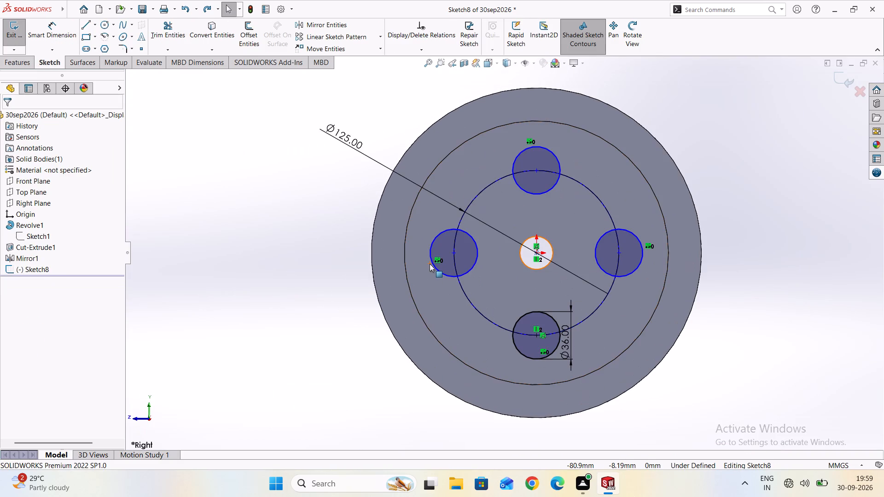
key("ctrl+z")
key("ctrl+z")
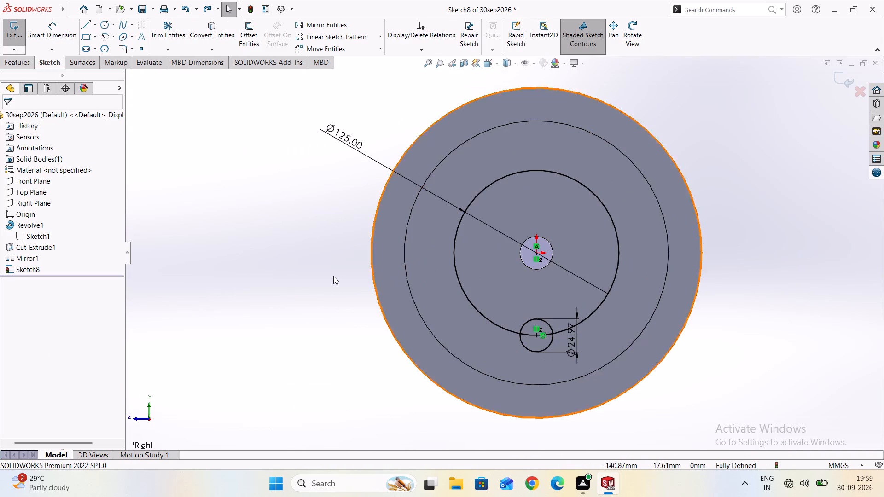
middle_click_drag(329, 277, 395, 281)
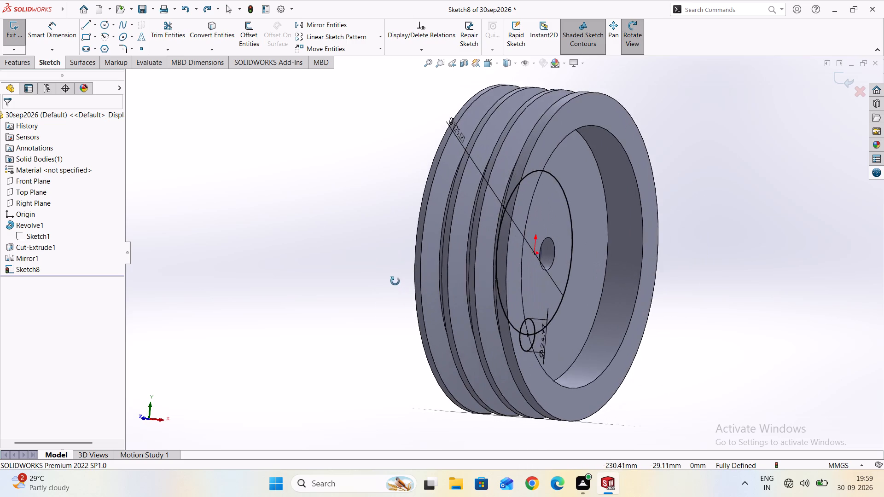
middle_click_drag(395, 281, 538, 295)
key("ctrl+z")
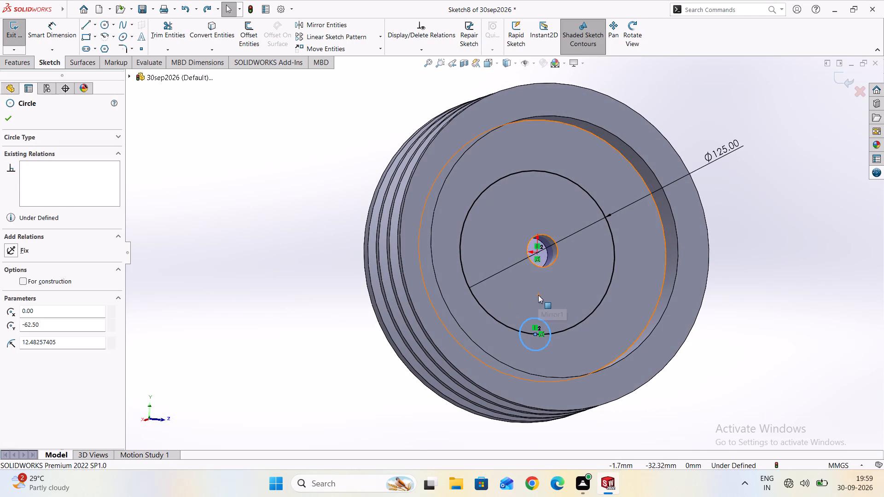
key("ctrl+z")
key("ctrl+z")
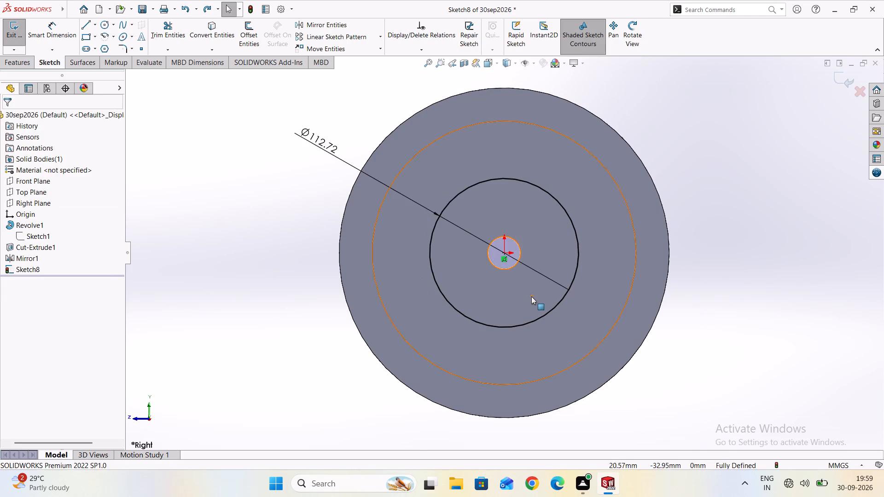
key("ctrl+z")
middle_click_drag(282, 325, 395, 351)
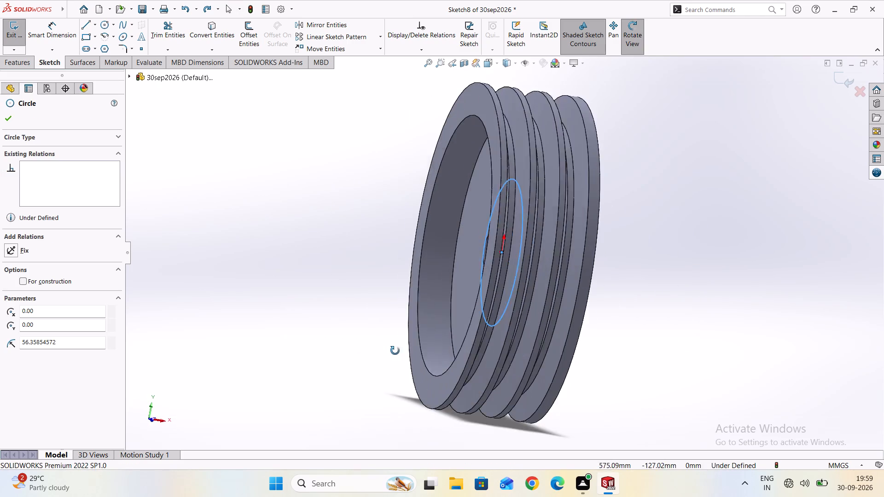
middle_click_drag(395, 351, 615, 344)
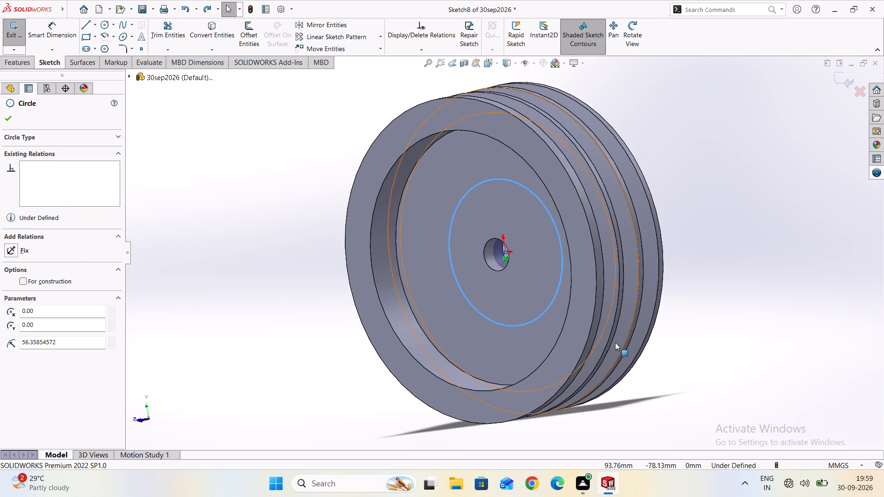
key("ctrl+z")
middle_click_drag(266, 336, 430, 360)
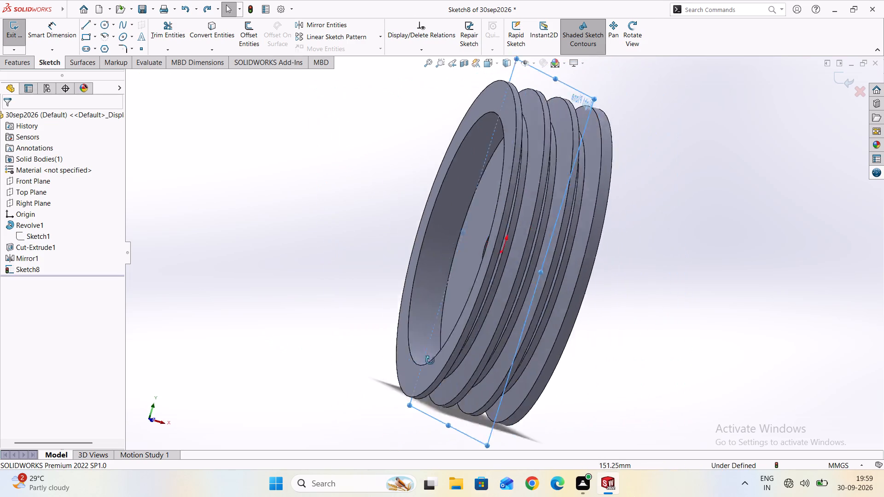
middle_click_drag(430, 360, 663, 364)
scroll(485, 365, "down", 1)
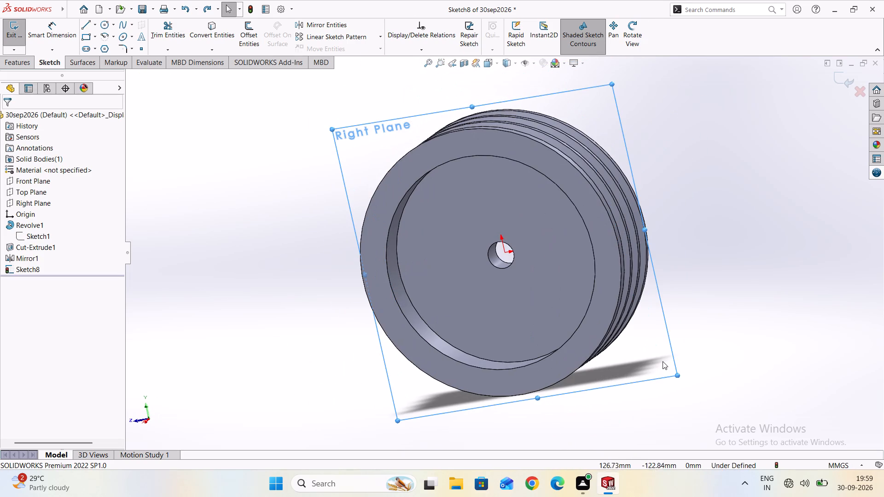
Undo the emptied web-hole sketch, the mirrored recess and the recess cut, returning to the 200 mm circle sketch.
key("ctrl+z")
key("ctrl+z")
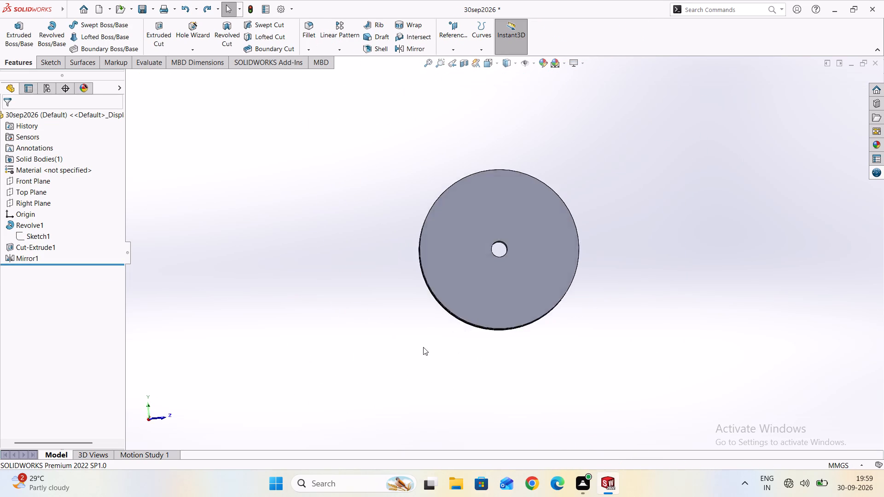
middle_click_drag(419, 346, 571, 352)
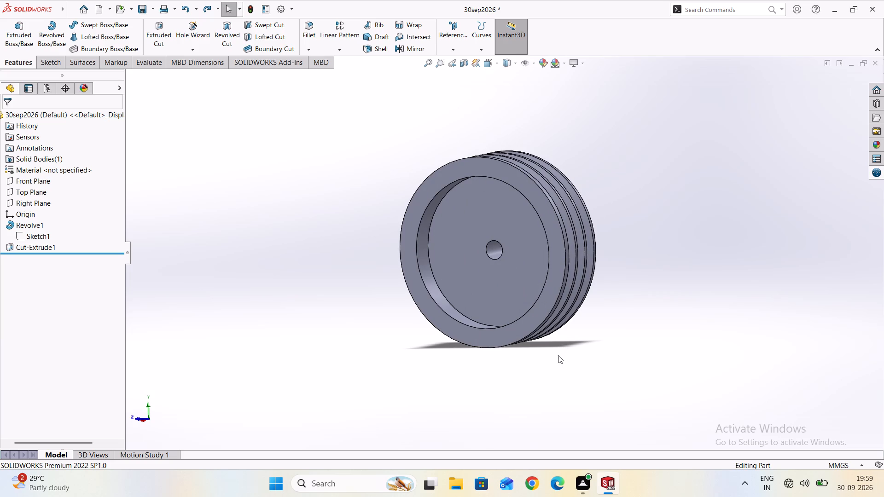
key("ctrl+z")
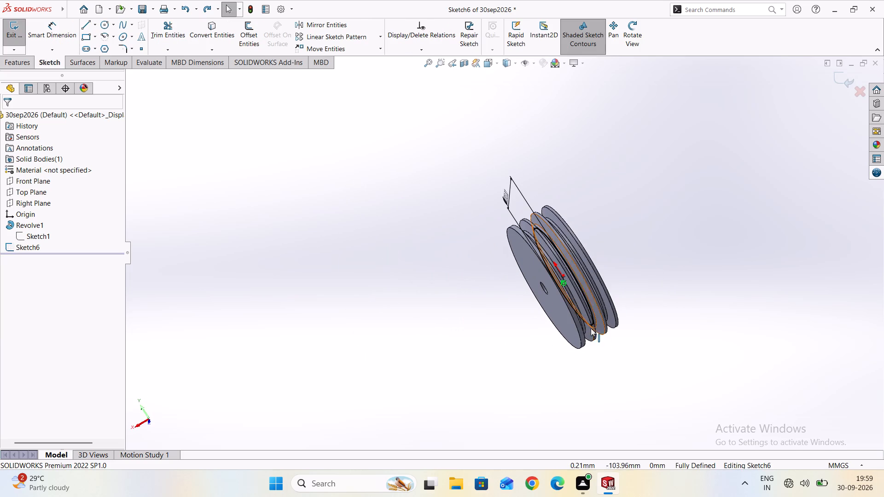
middle_click_drag(432, 353, 496, 336)
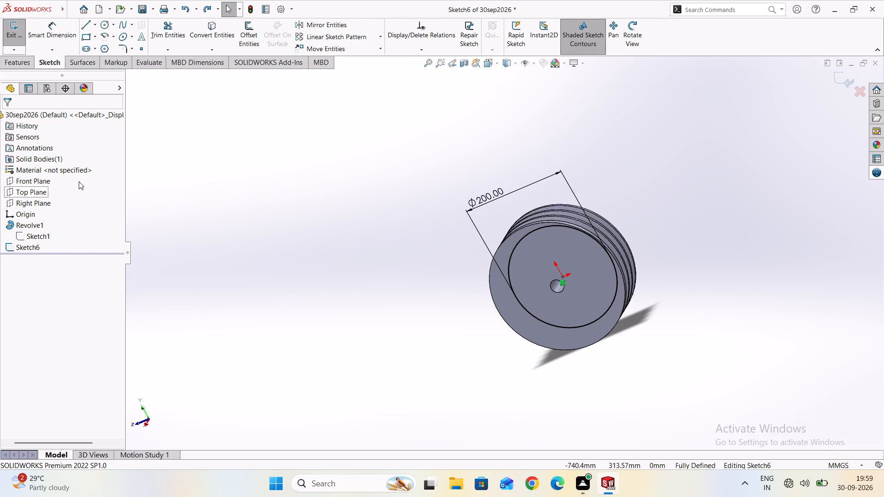
Display the pulley with hidden lines visible and inspect where the 200 mm circle lies within the grooved body.
left_click(496, 66)
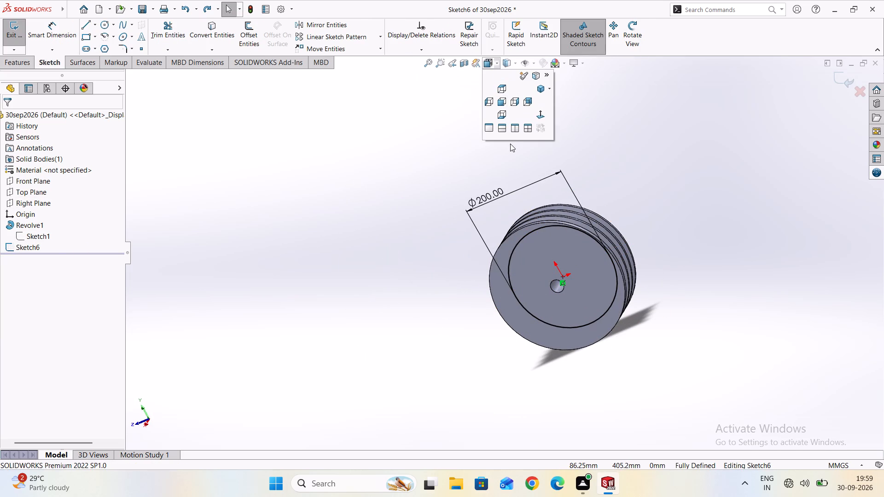
left_click(515, 65)
left_click(516, 63)
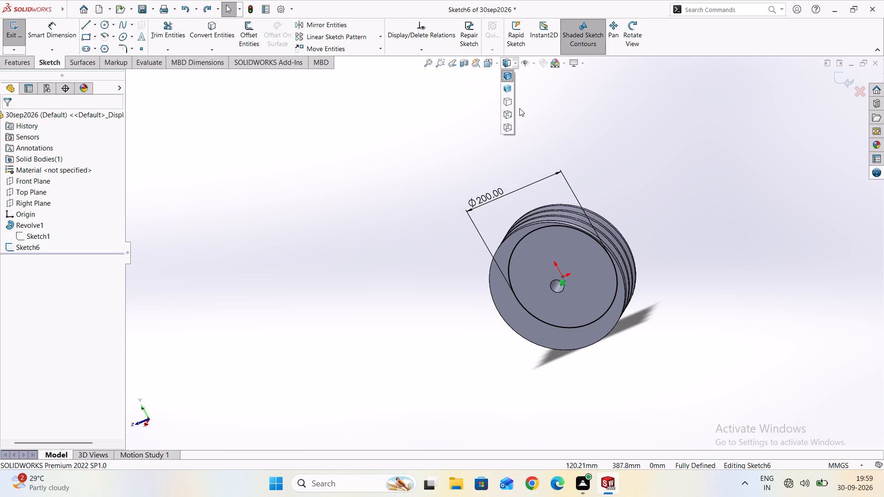
left_click(508, 118)
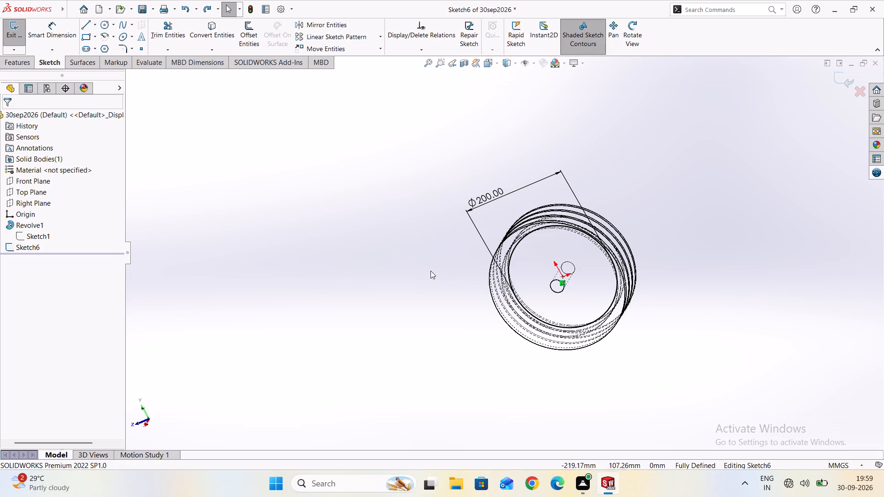
middle_click_drag(430, 271, 563, 245)
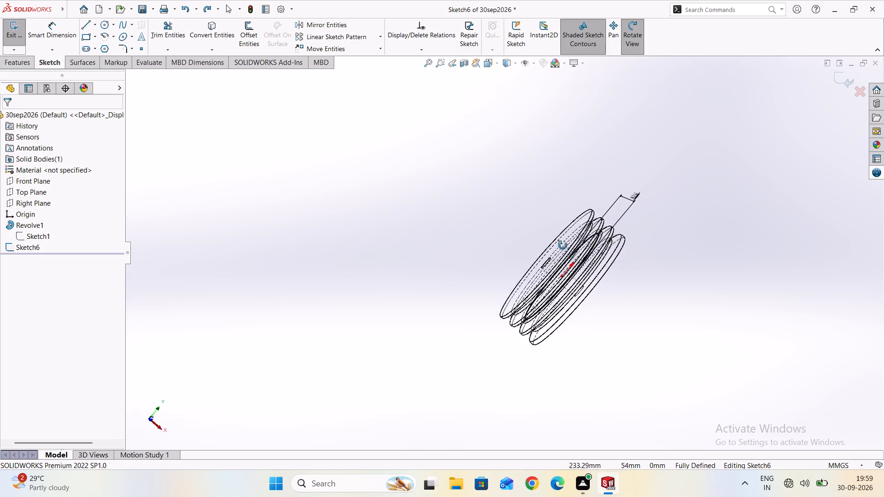
middle_click_drag(563, 245, 365, 172)
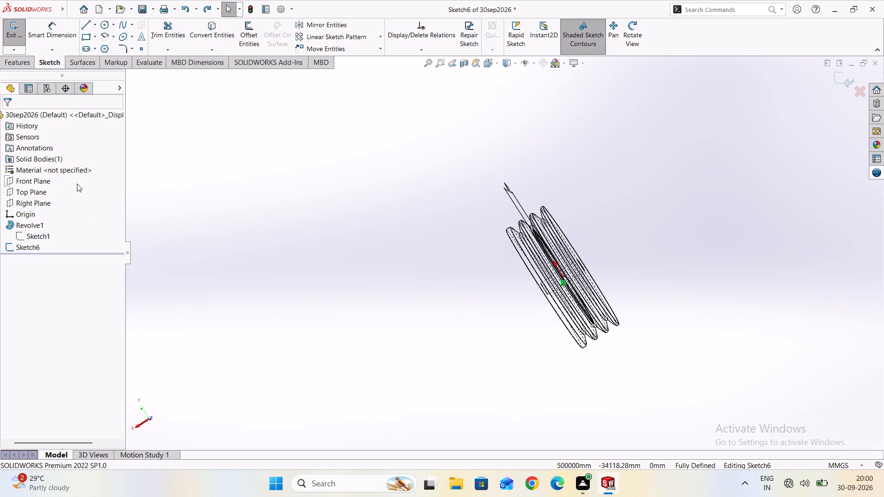
Cut-extrude the 200 mm circle as a Blind cut 100 mm deep, starting at an offset of 111 mm from the sketch plane.
left_click(23, 60)
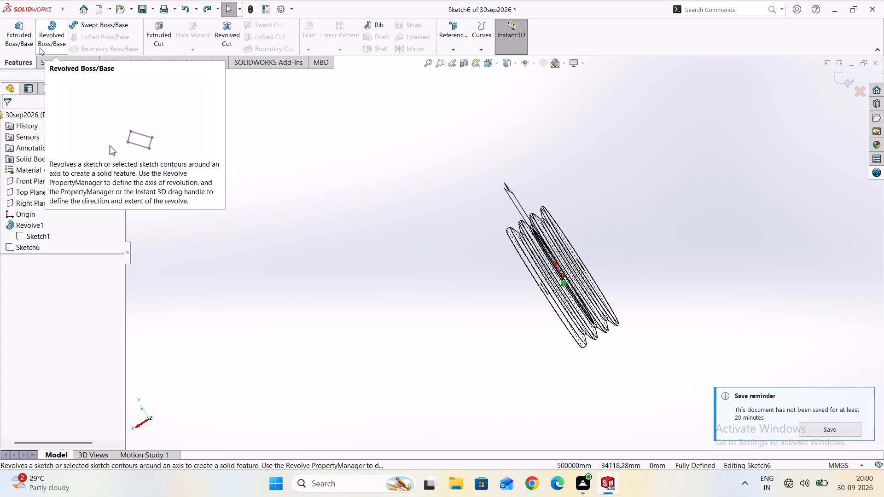
left_click(161, 36)
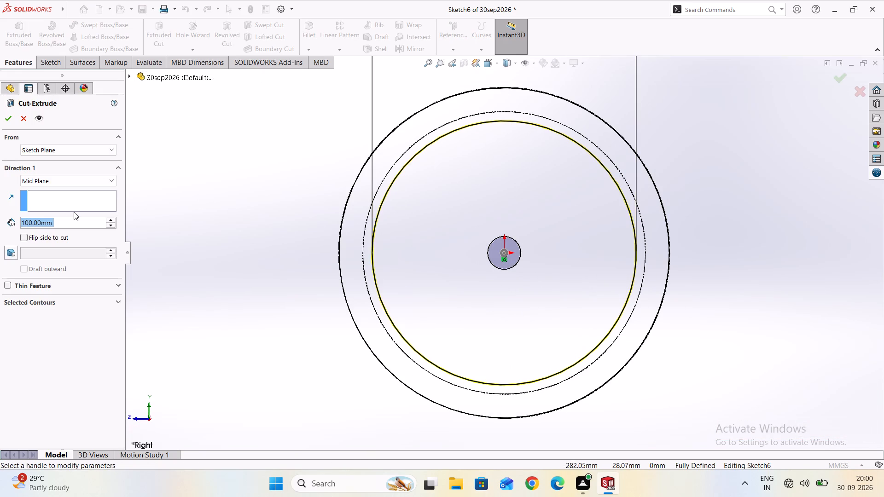
middle_click_drag(193, 243, 286, 268)
left_click(78, 179)
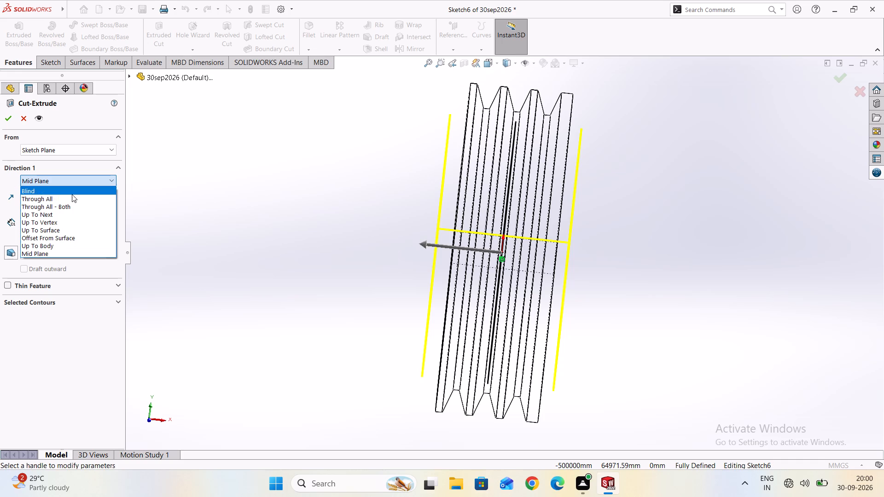
left_click(72, 194)
left_click(81, 153)
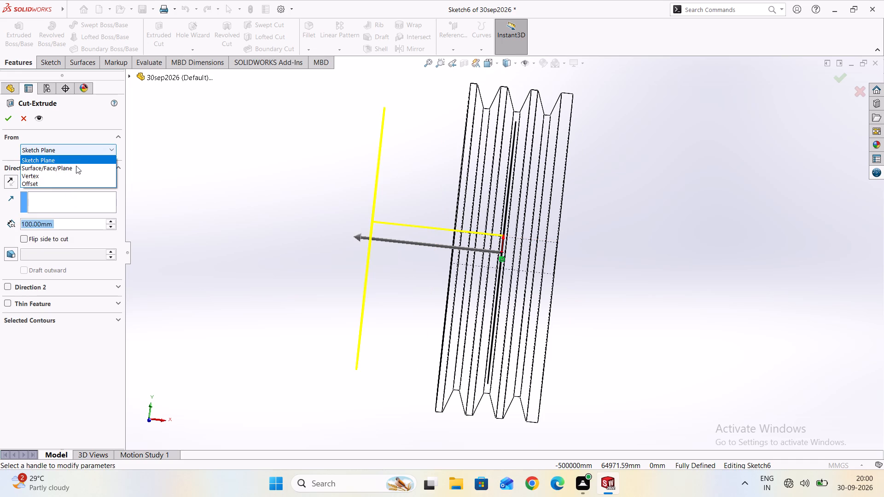
left_click(65, 181)
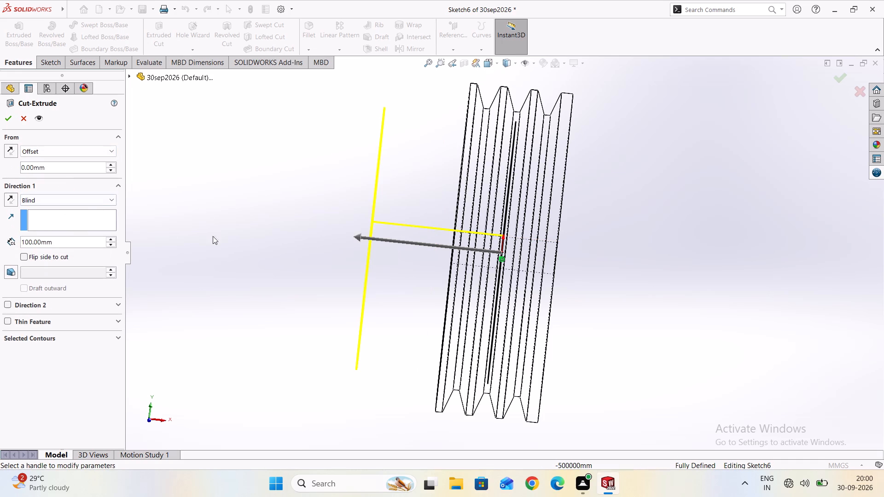
scroll(227, 237, "down", 1)
scroll(478, 237, "up", 2)
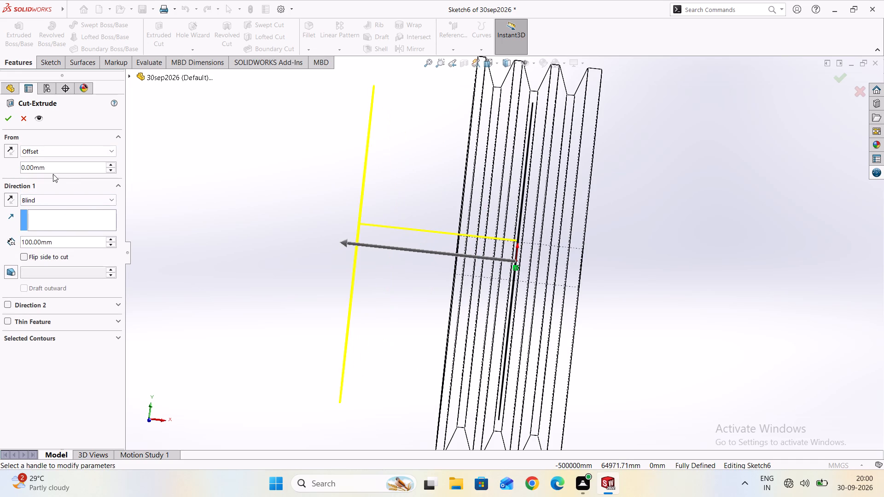
left_click(56, 171)
key("Delete")
key("Delete")
key("Delete")
key("Delete")
key("Delete")
key("Delete")
key("Delete")
key("Delete")
key("Delete")
key("Delete")
key("Delete")
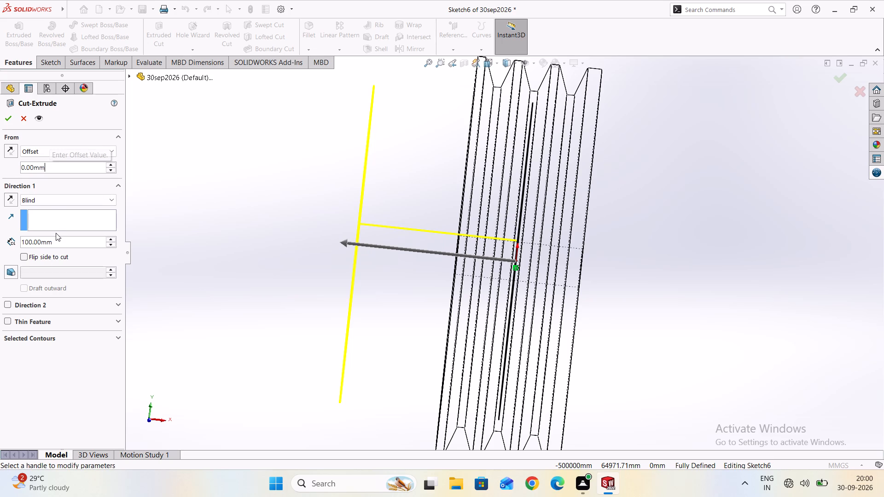
key("BackSpace")
key("BackSpace")
key("BackSpace")
key("BackSpace")
key("BackSpace")
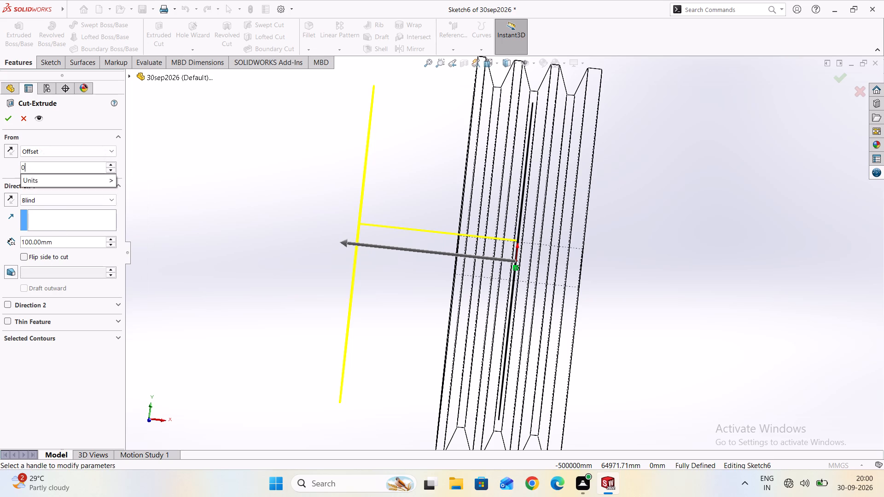
key("BackSpace")
type("111")
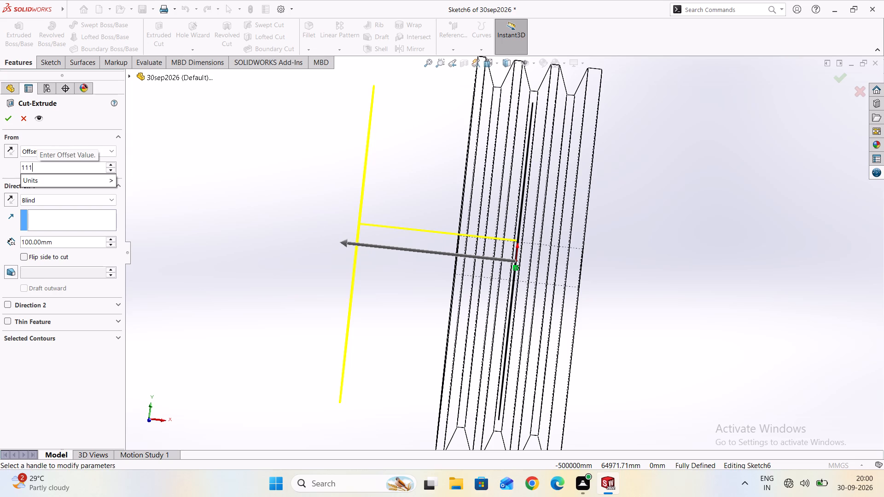
left_click(70, 180)
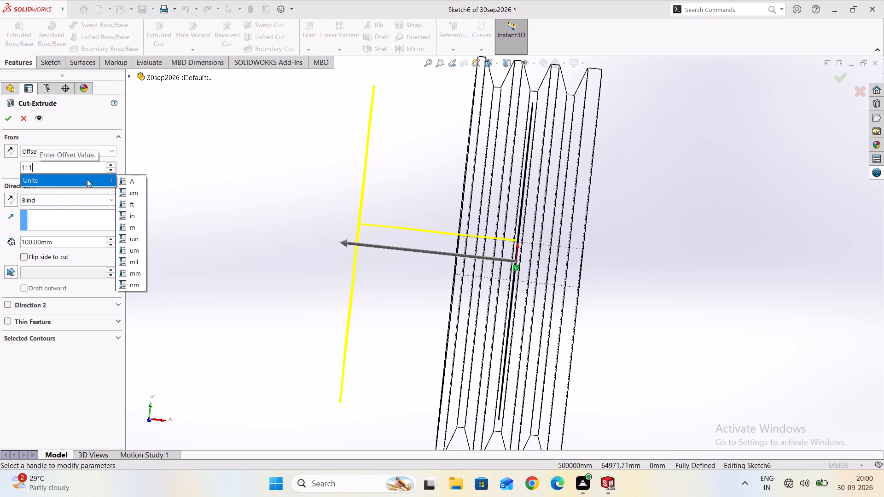
left_click(64, 236)
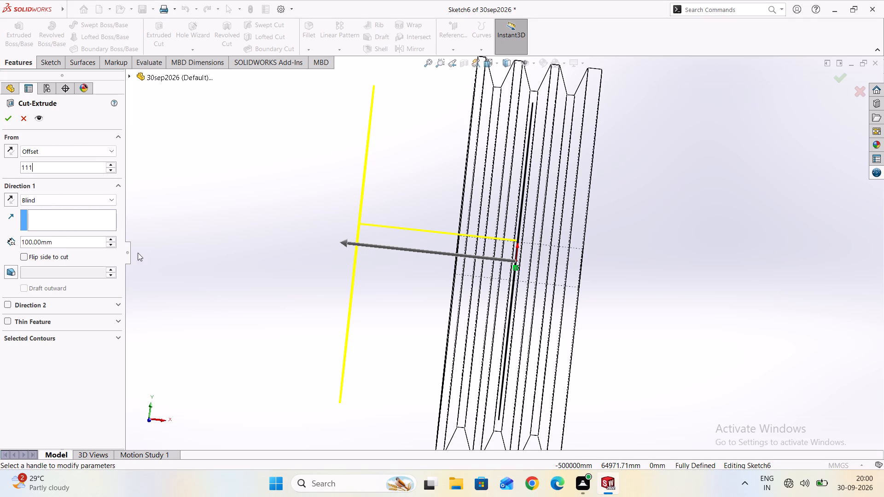
scroll(293, 277, "down", 1)
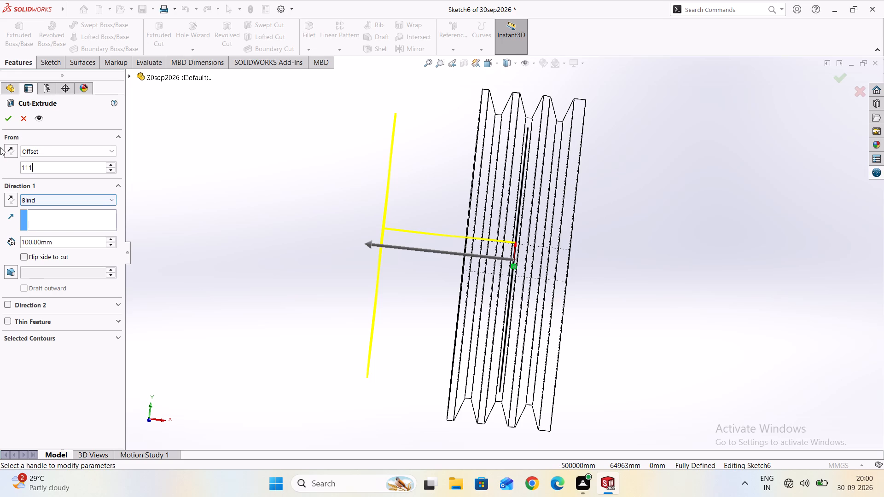
left_click(8, 123)
Set the model's display style to shaded without edges.
middle_click_drag(267, 277, 275, 284)
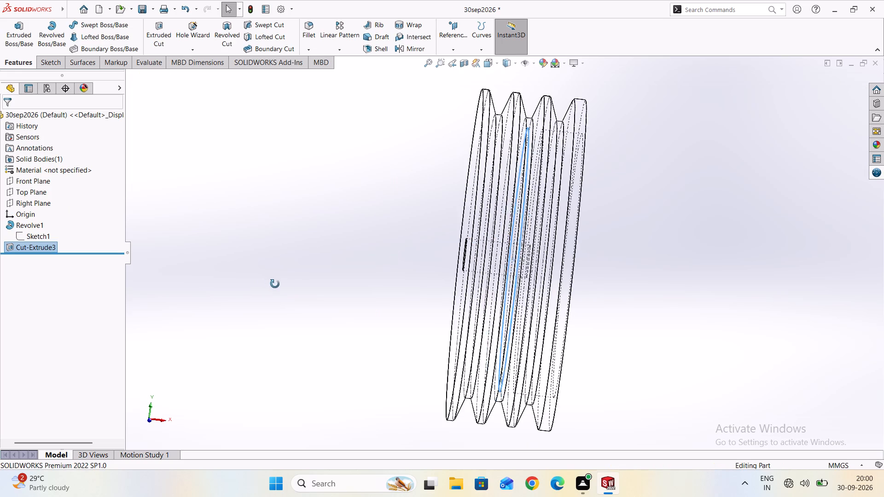
middle_click_drag(275, 284, 441, 296)
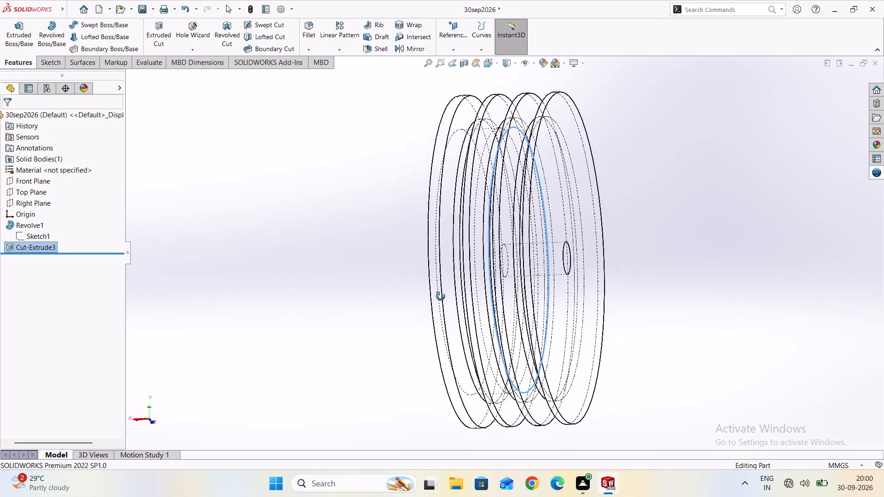
middle_click_drag(441, 296, 442, 293)
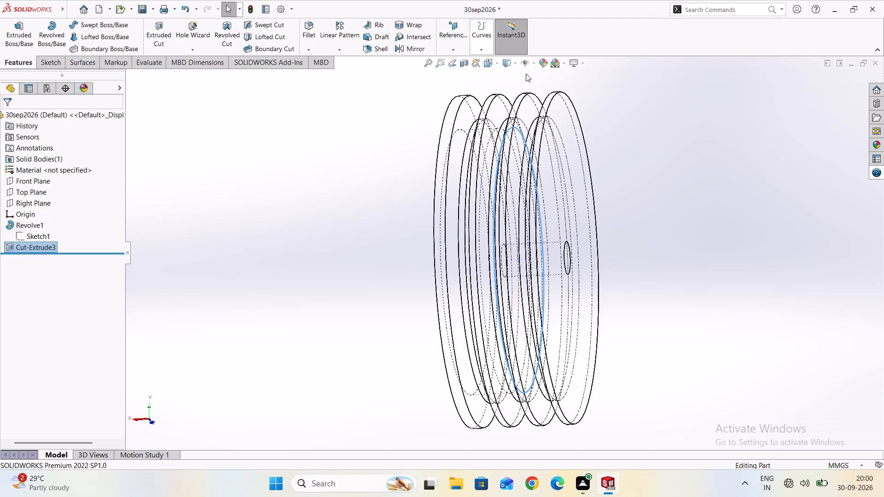
left_click(516, 66)
left_click(508, 87)
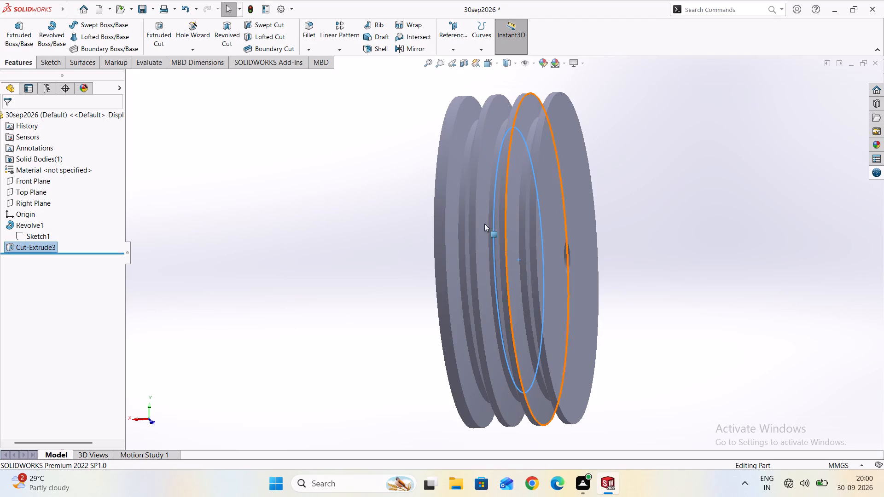
Mirror the 200 mm recess cut about the Right Plane to form the matching recess on the pulley's opposite side.
middle_click_drag(374, 266, 557, 262)
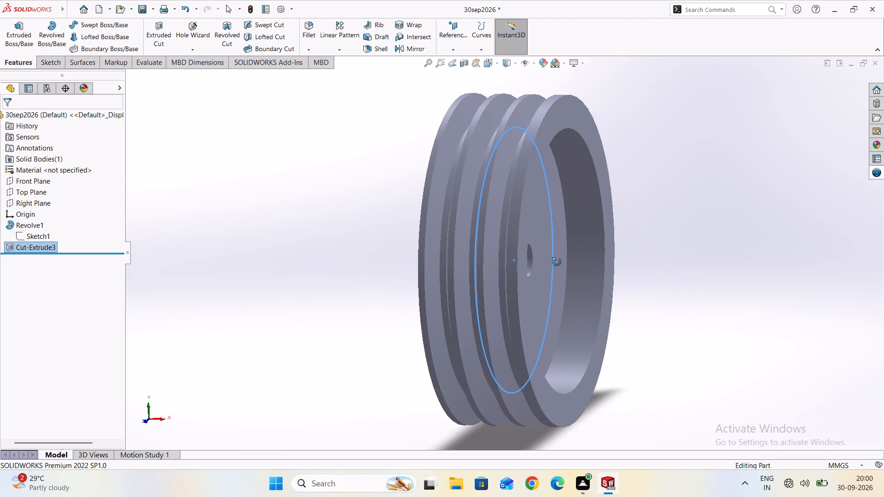
middle_click_drag(557, 262, 390, 280)
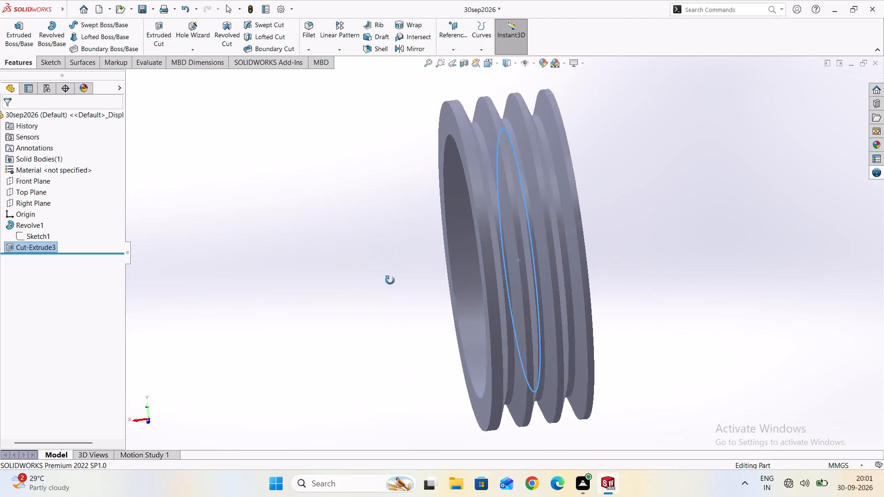
middle_click_drag(390, 280, 414, 278)
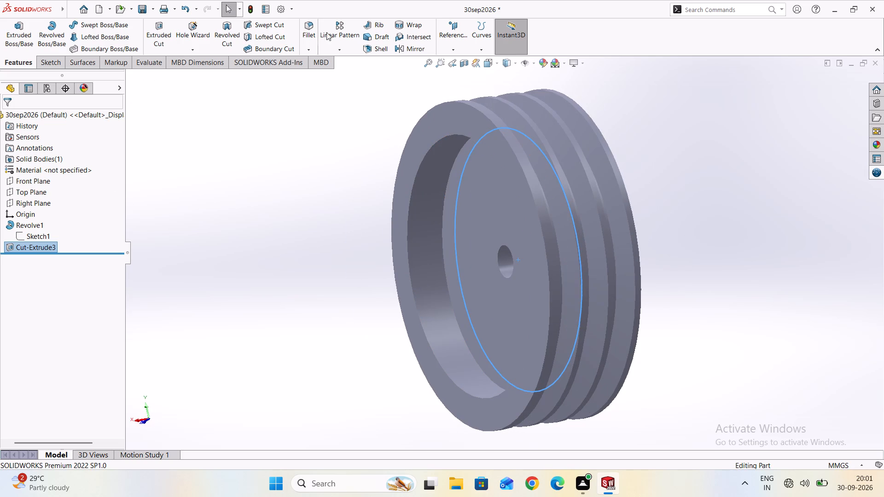
left_click(412, 50)
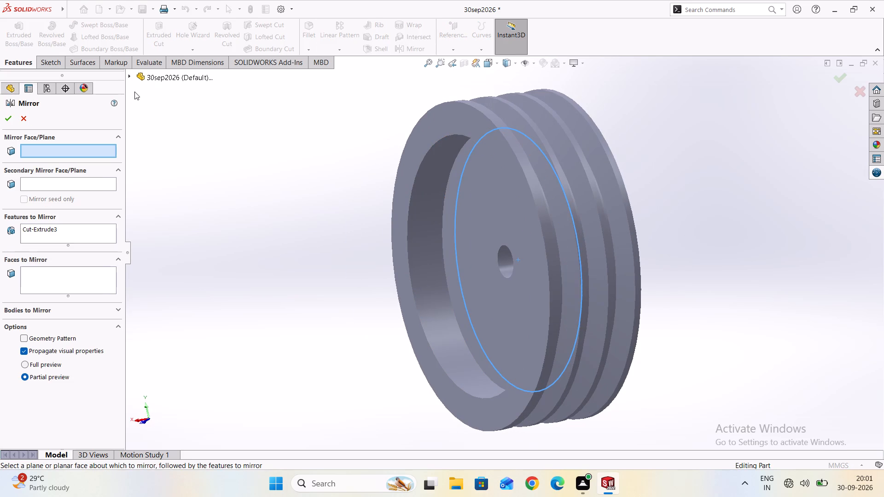
left_click(130, 78)
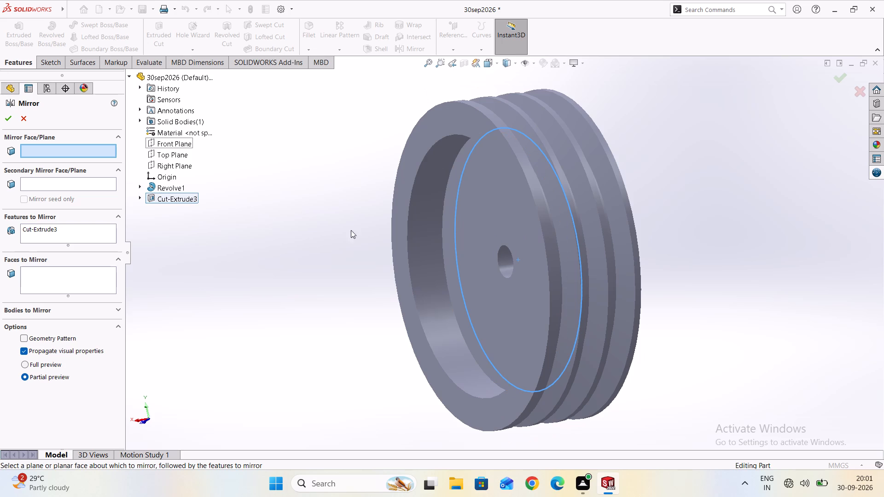
left_click(178, 168)
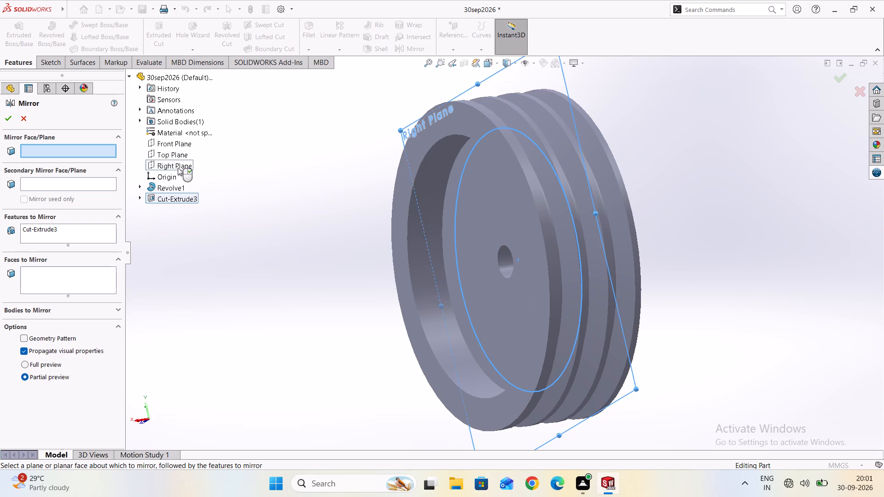
middle_click_drag(309, 273, 253, 286)
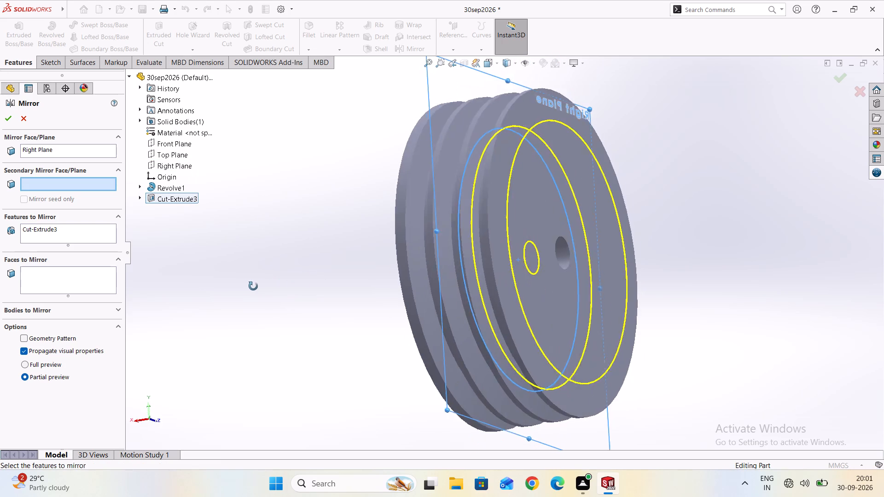
middle_click_drag(253, 286, 274, 295)
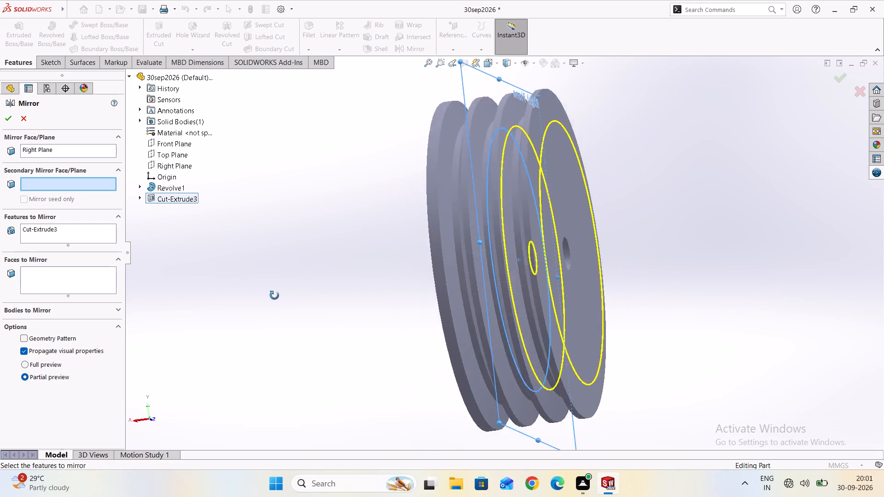
middle_click_drag(274, 295, 285, 295)
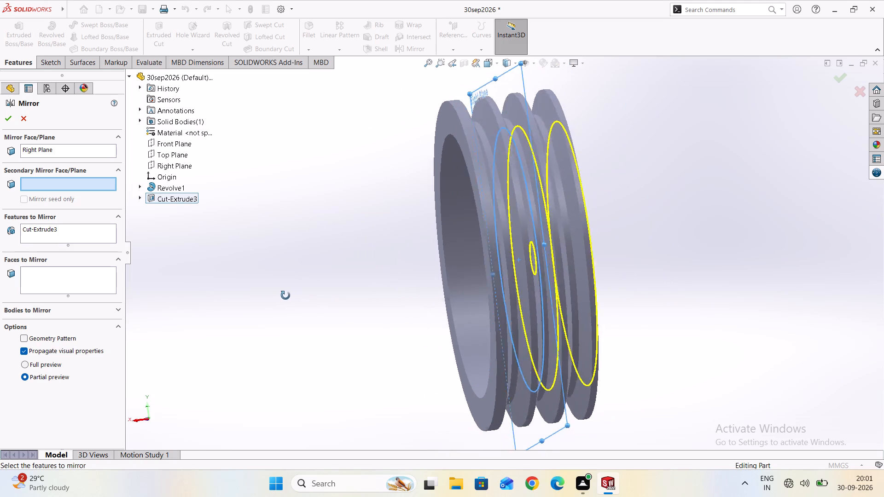
middle_click_drag(285, 295, 271, 295)
left_click(8, 122)
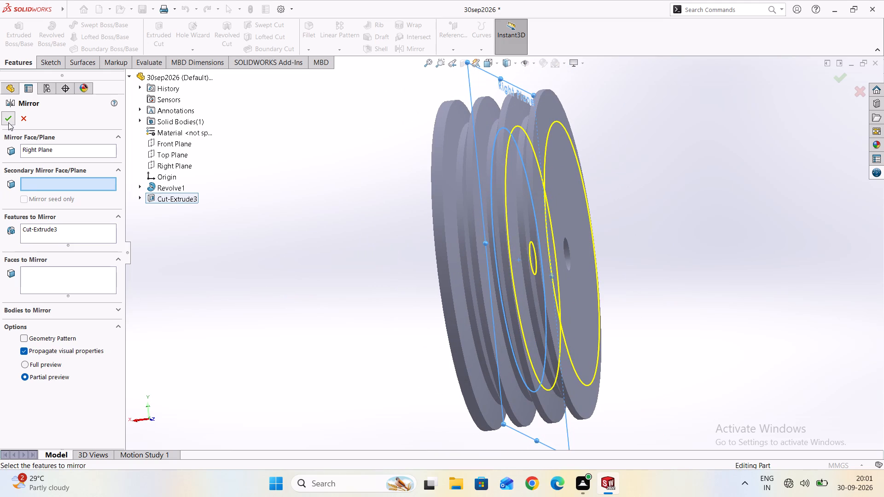
Examine the recesses on both sides of the pulley and the web and bore between them.
middle_click_drag(277, 284, 416, 289)
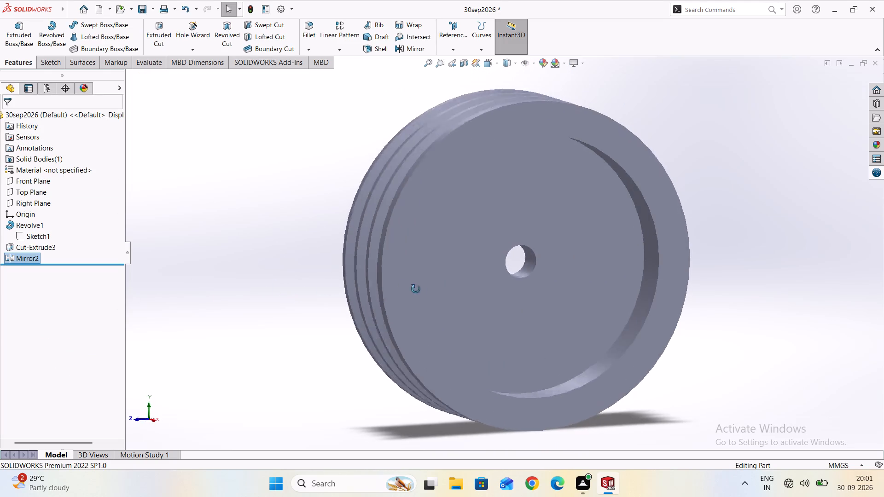
middle_click_drag(416, 289, 837, 297)
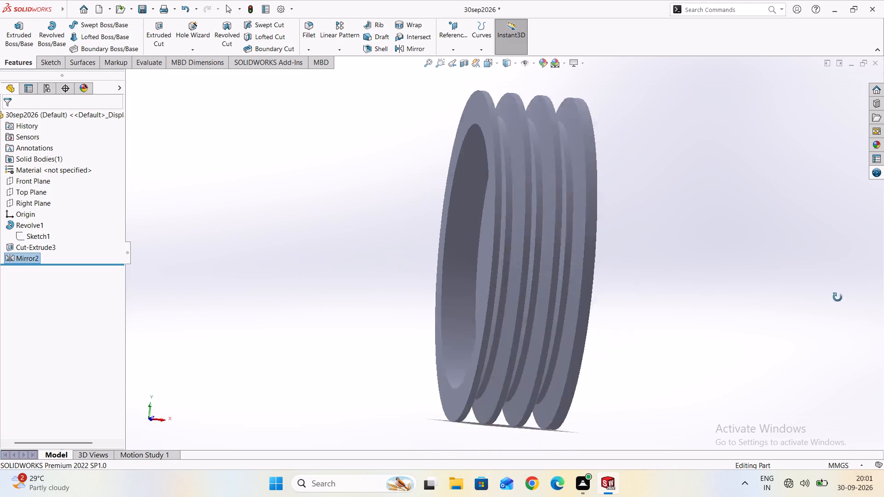
middle_click_drag(837, 297, 550, 308)
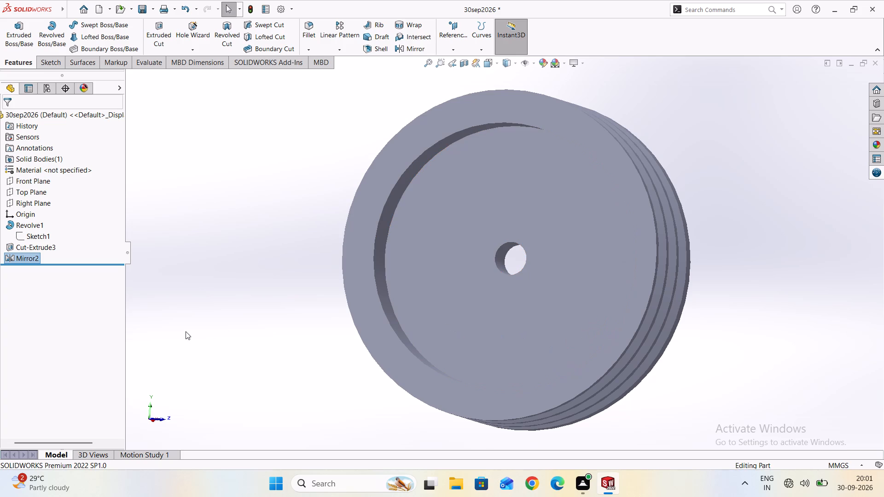
middle_click_drag(184, 329, 371, 384)
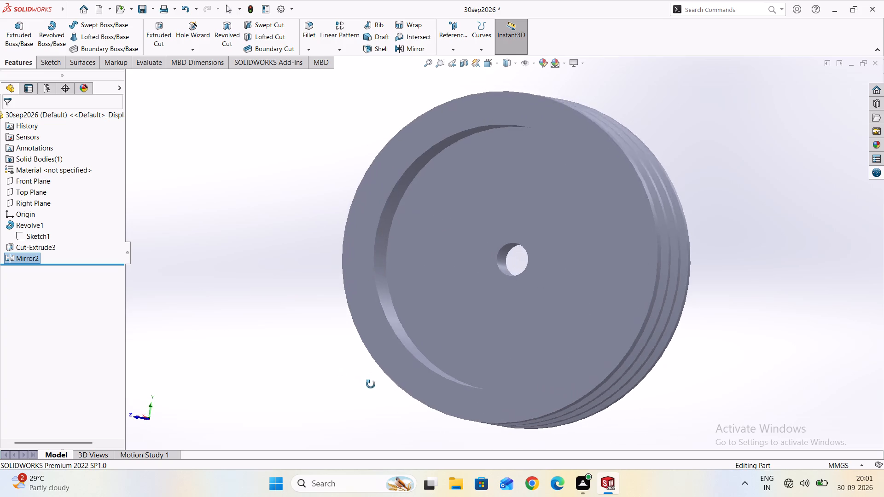
middle_click_drag(371, 384, 28, 383)
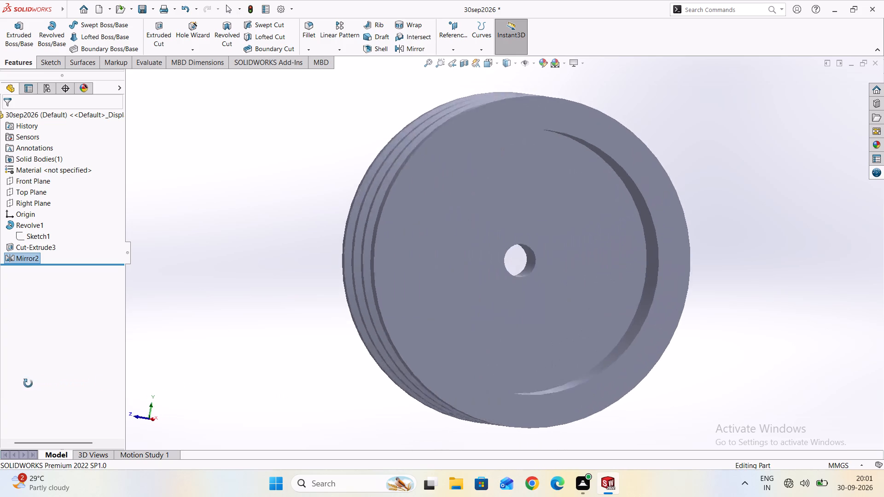
middle_click_drag(28, 383, 0, 357)
scroll(0, 355, "down", 1)
scroll(229, 226, "down", 1)
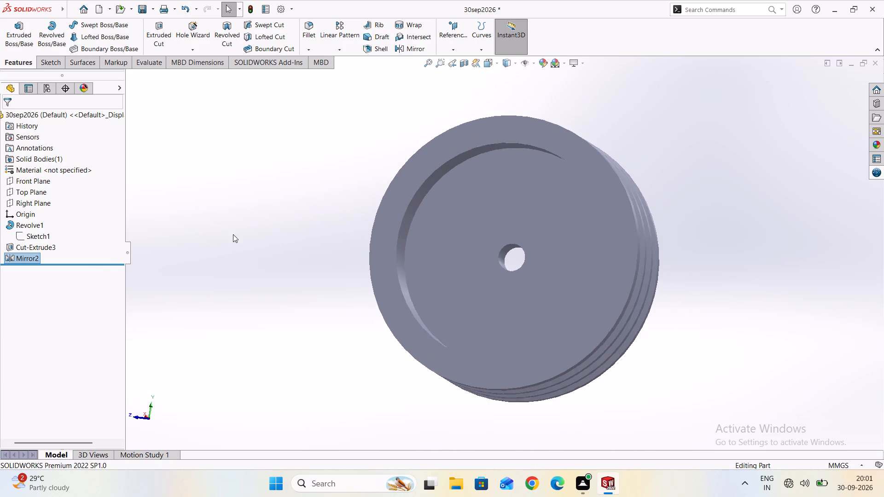
scroll(233, 234, "down", 1)
Start a sketch on the Right Plane and draw a circle centred on the origin with a 125 mm diameter.
left_click(42, 208)
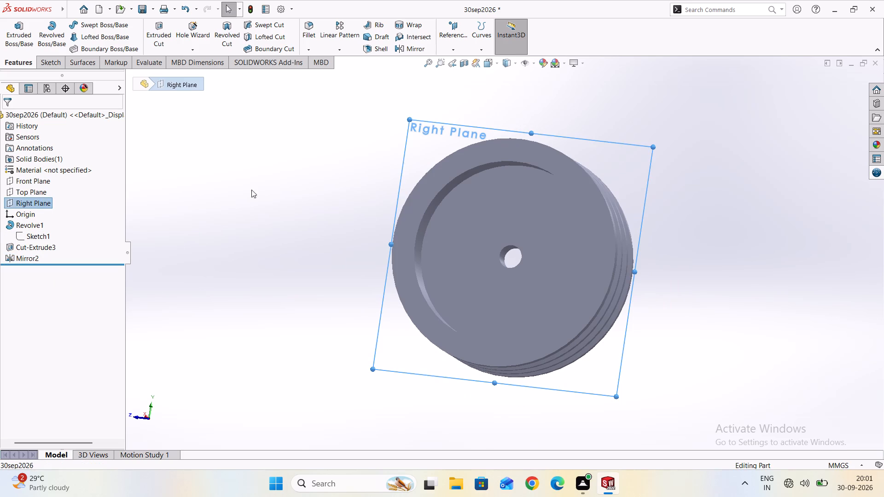
right_click(38, 202)
left_click(50, 191)
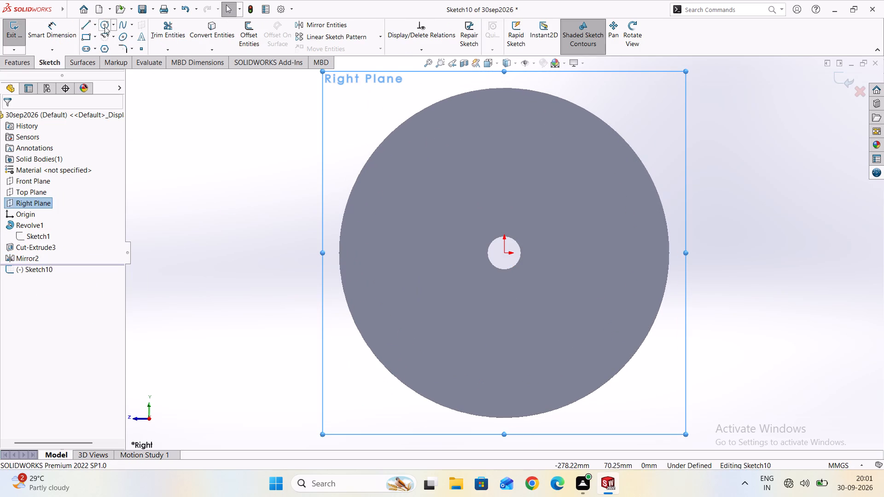
left_click(105, 23)
left_click(503, 254)
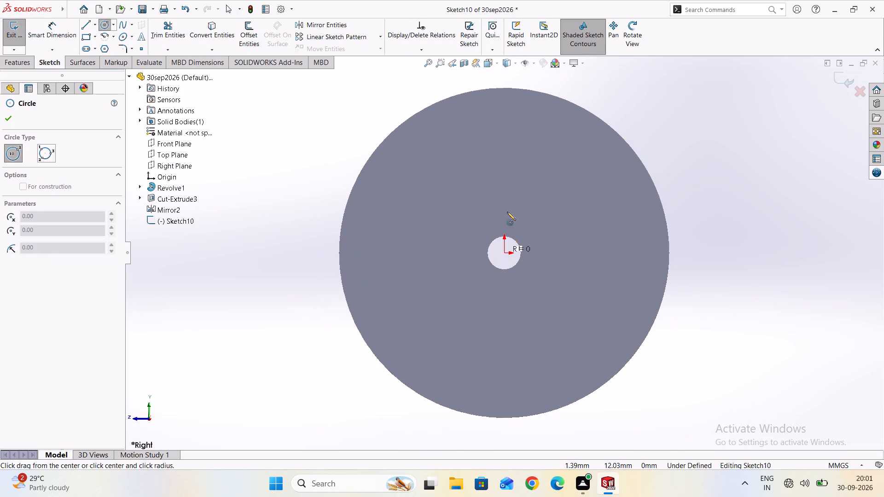
left_click(503, 165)
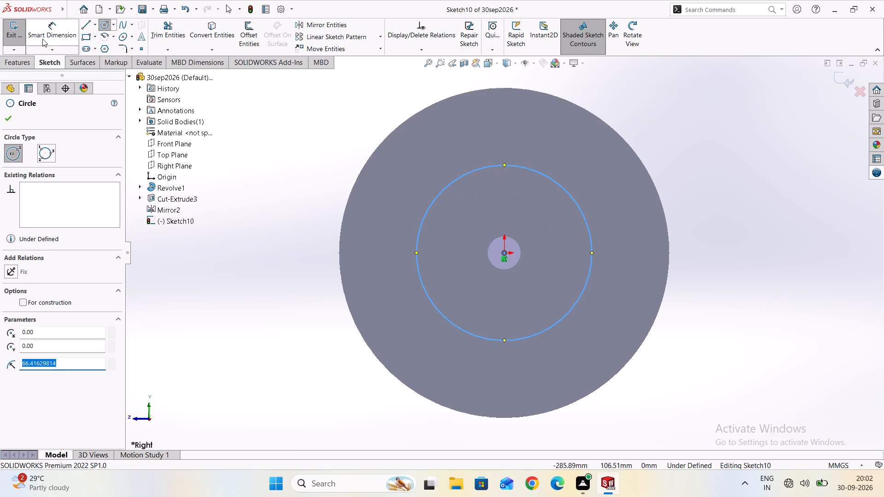
left_click(42, 35)
left_click(462, 176)
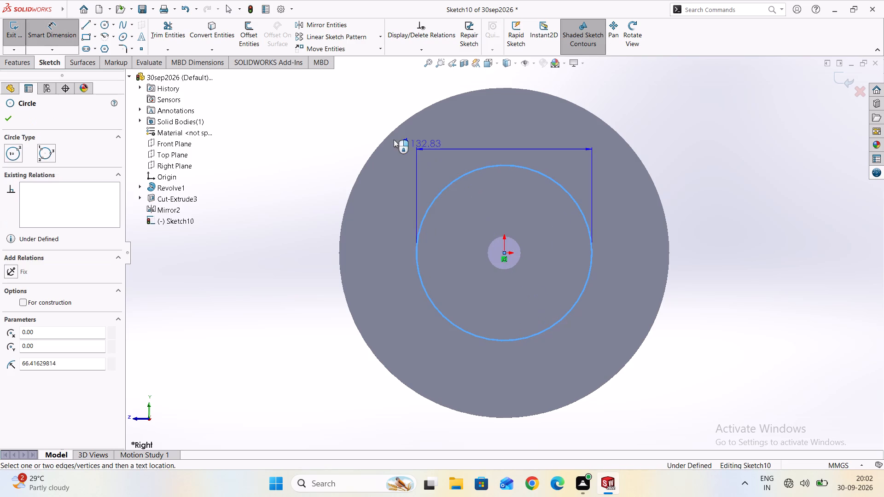
left_click(319, 119)
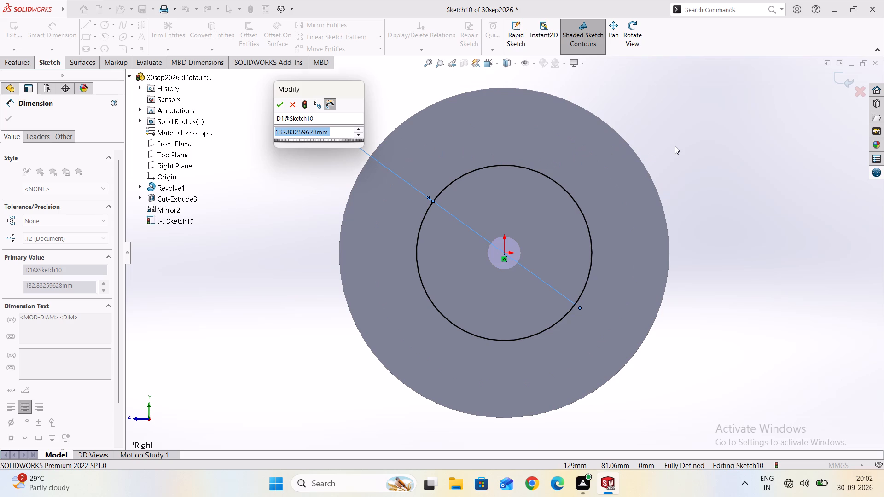
type("125")
key("Return")
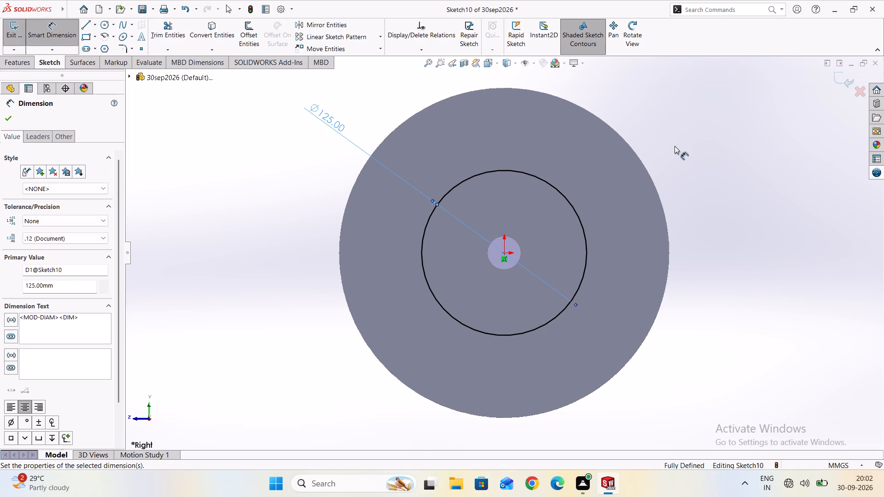
Draw a 36 mm diameter web-hole circle centred on the top point of the 125 mm circle, directly above the origin.
scroll(478, 252, "down", 2)
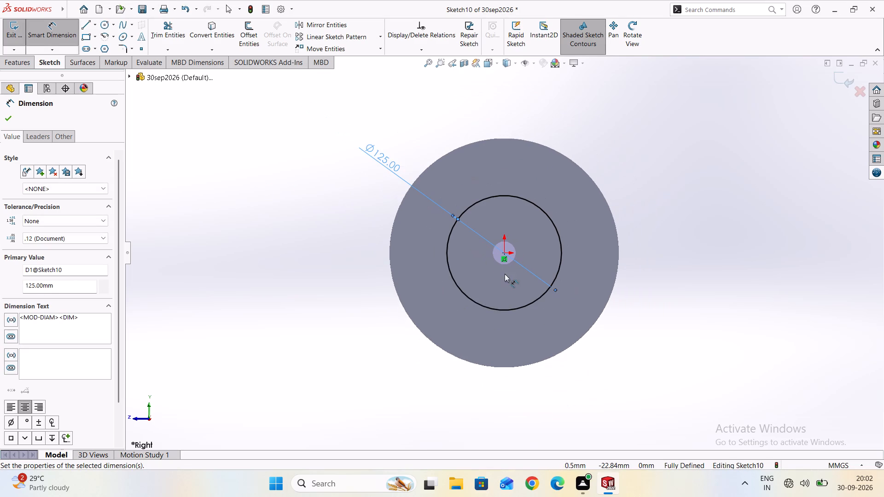
left_click(106, 25)
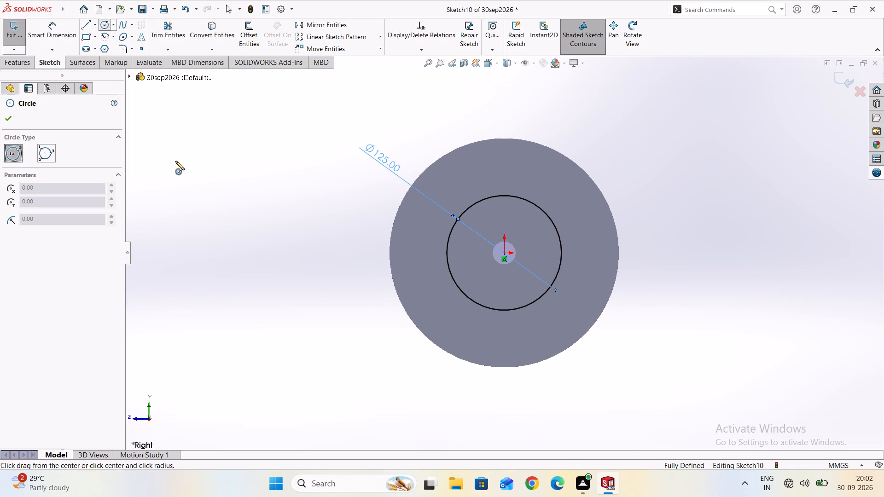
left_click(506, 196)
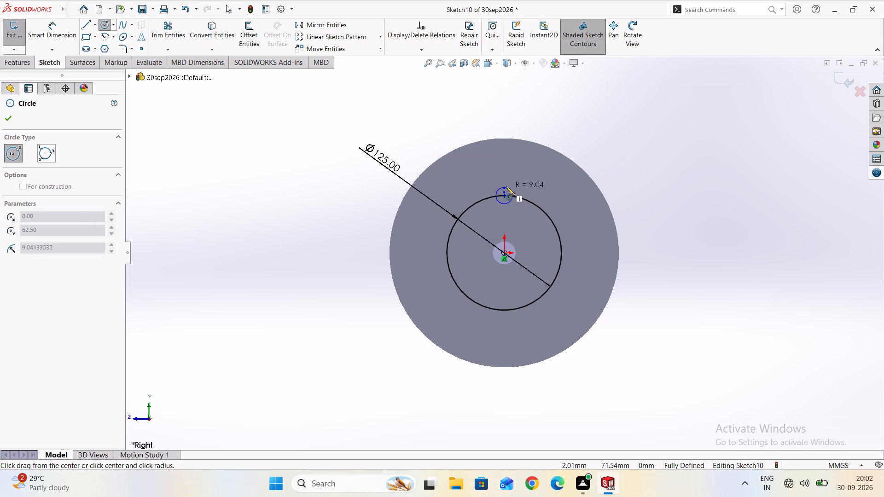
left_click(506, 184)
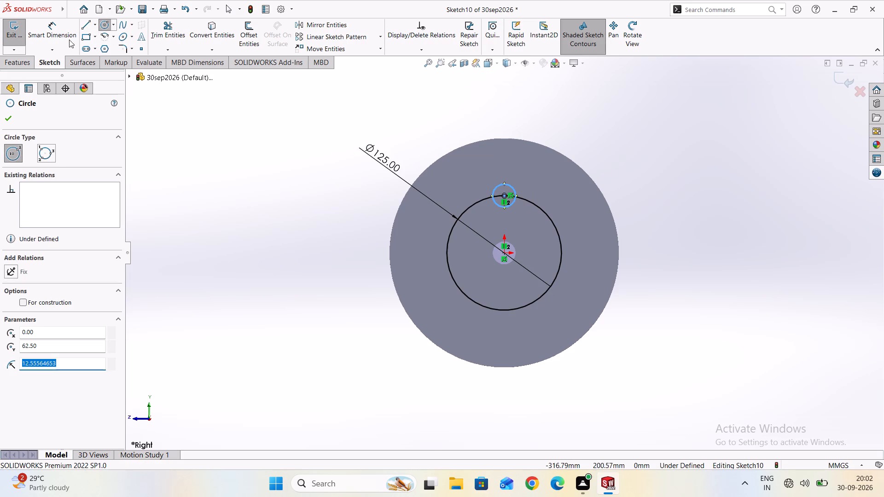
left_click(63, 40)
left_click(513, 187)
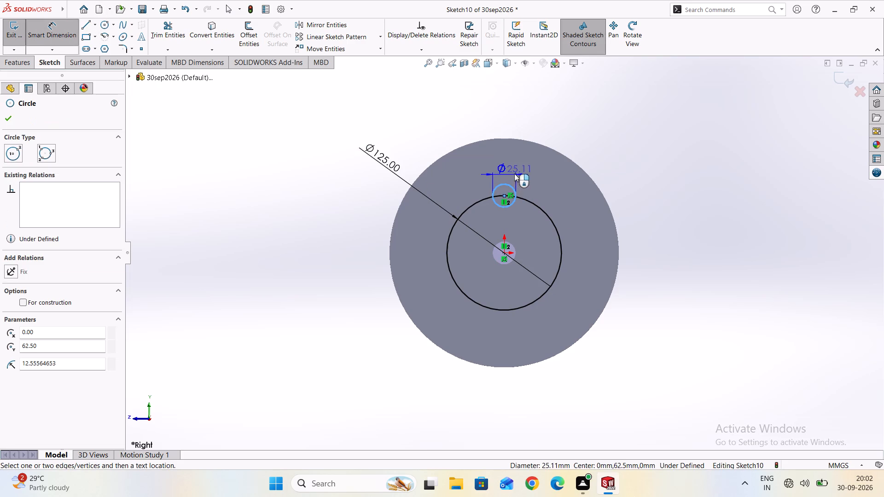
left_click(546, 148)
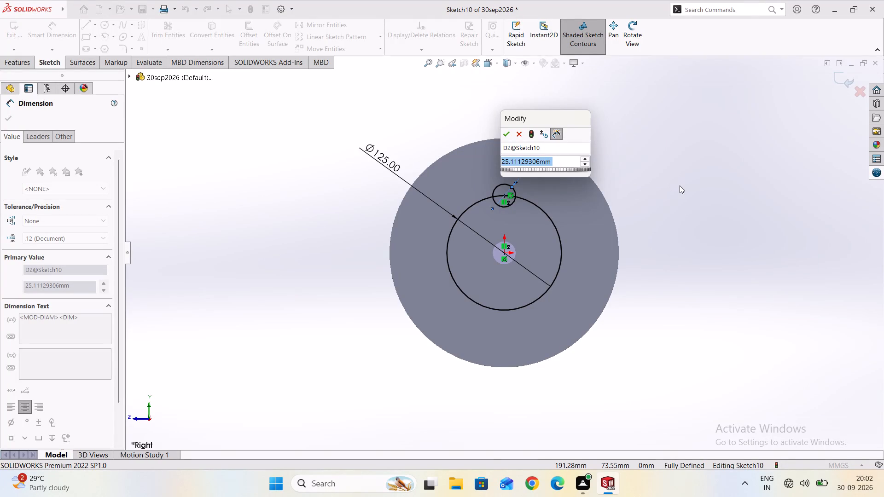
type("36")
key("Return")
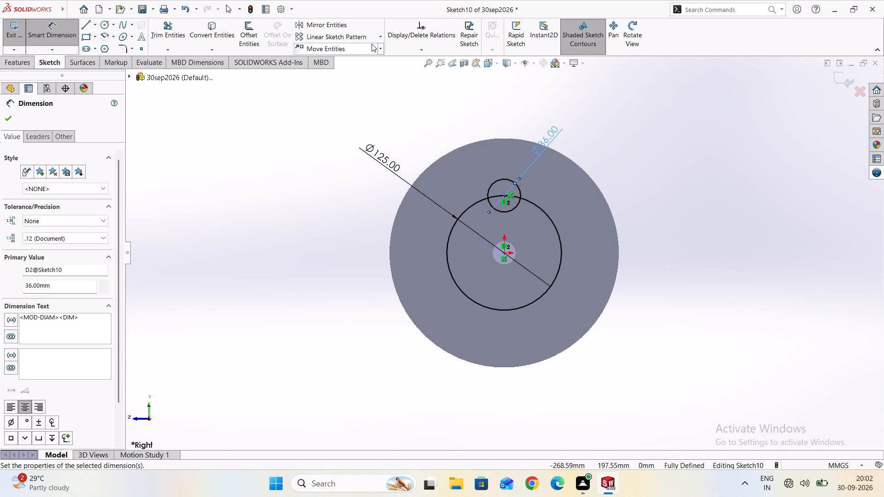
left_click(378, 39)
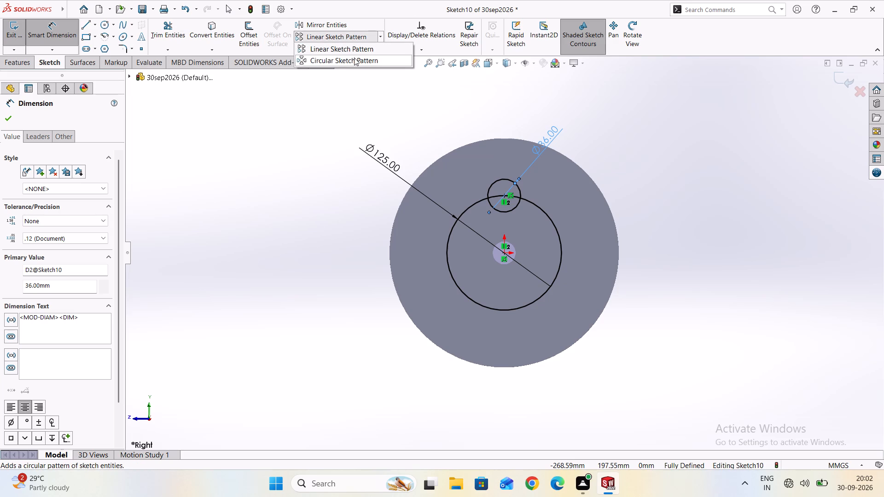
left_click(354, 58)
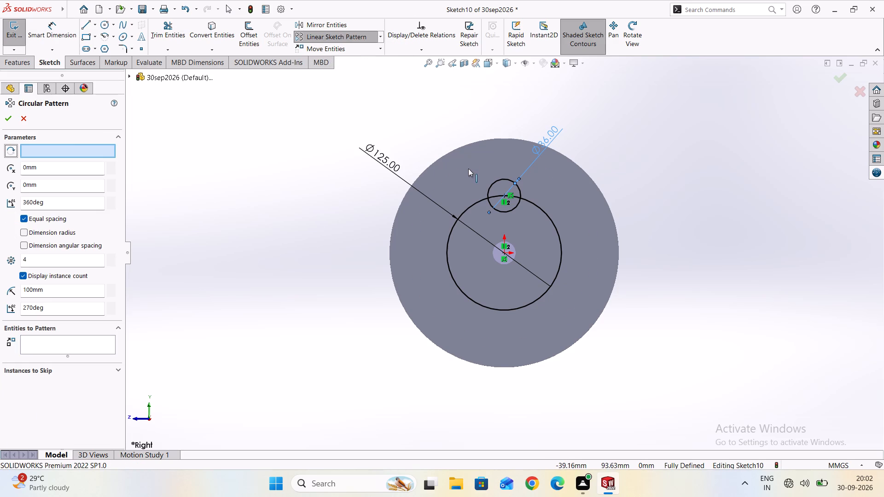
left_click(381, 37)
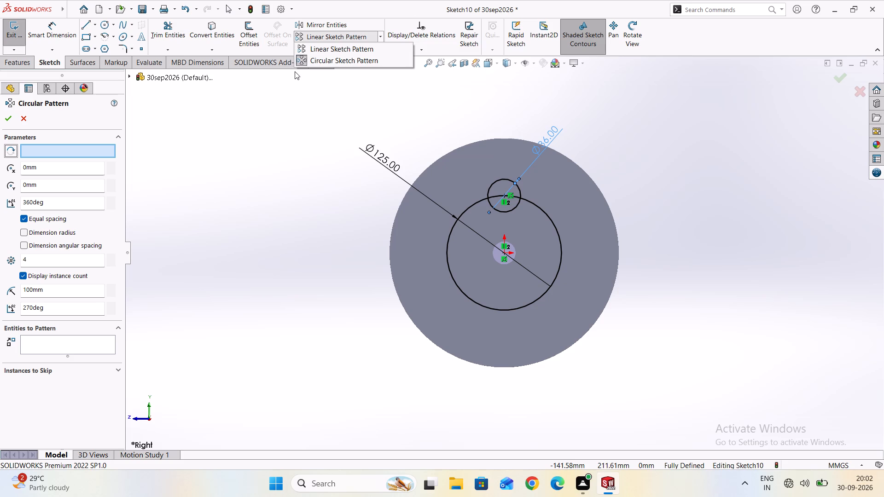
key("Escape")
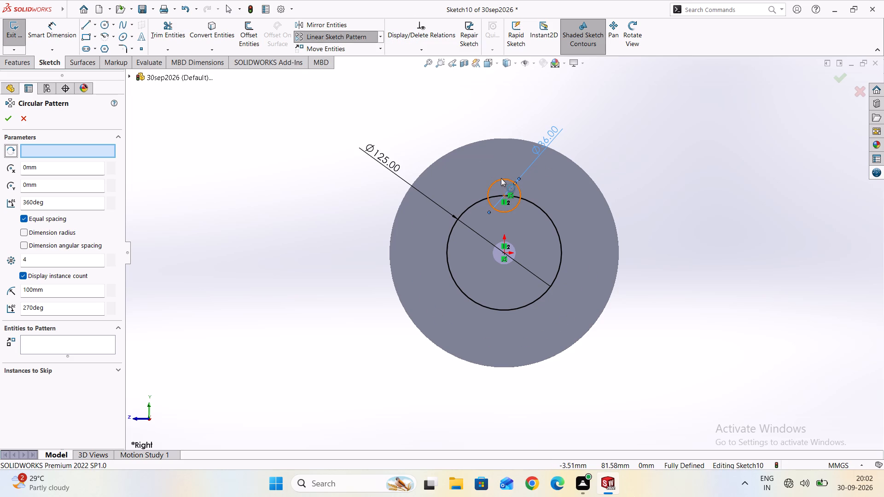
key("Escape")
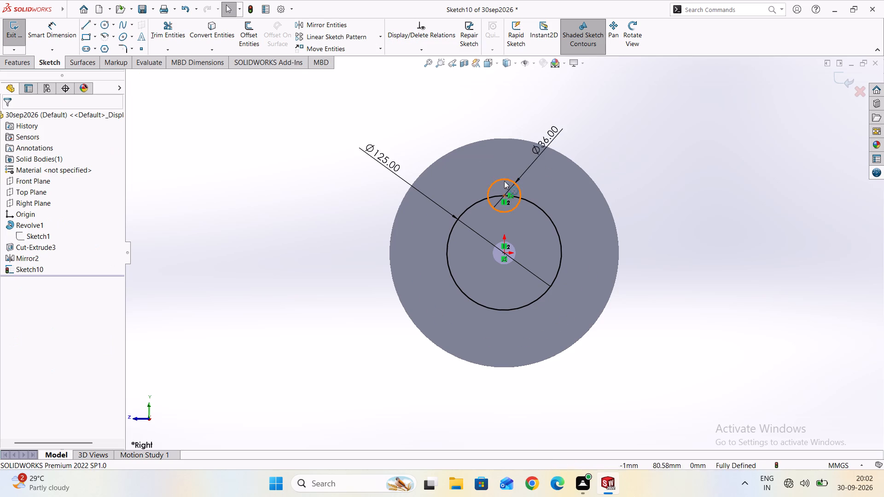
Convert the 125 mm circle to construction geometry.
left_click(464, 211)
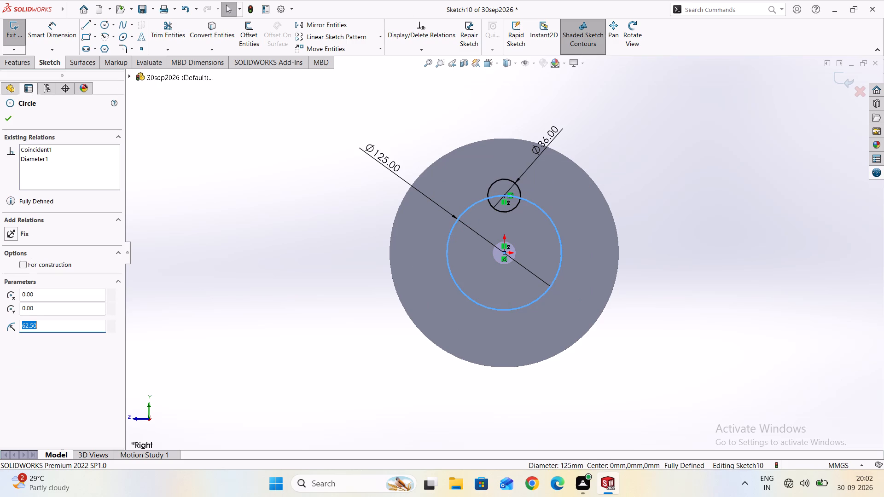
left_click(23, 266)
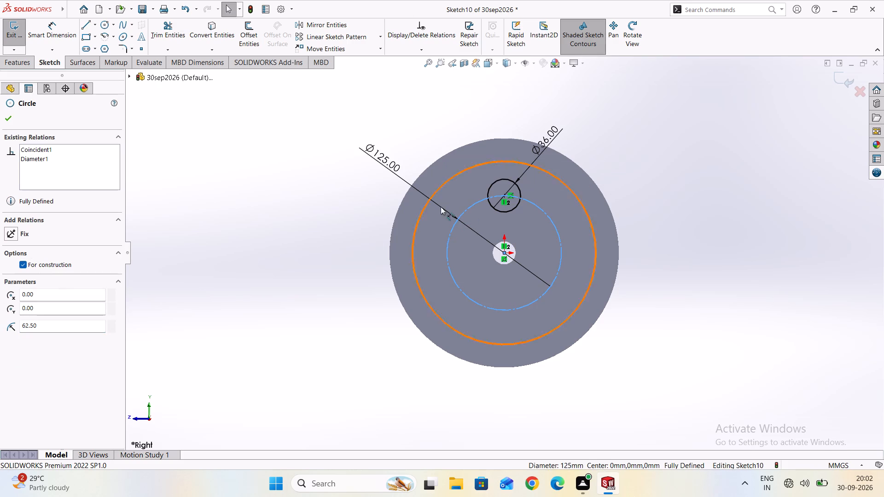
Circular-pattern the 36 mm hole circle about the origin with four equally spaced instances over 360 degrees.
left_click(109, 24)
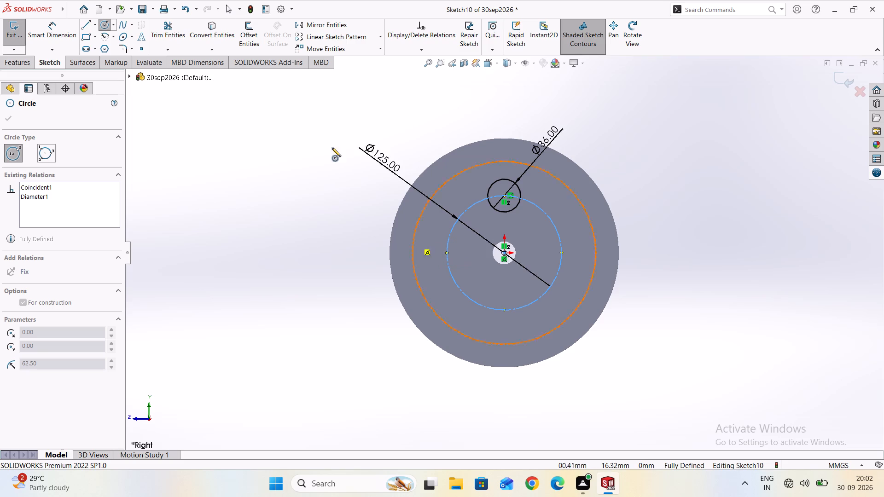
left_click(379, 38)
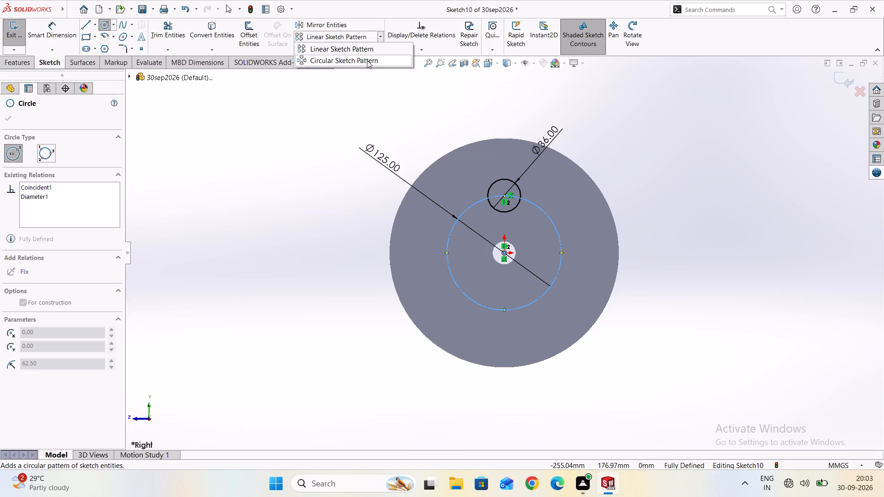
left_click(367, 60)
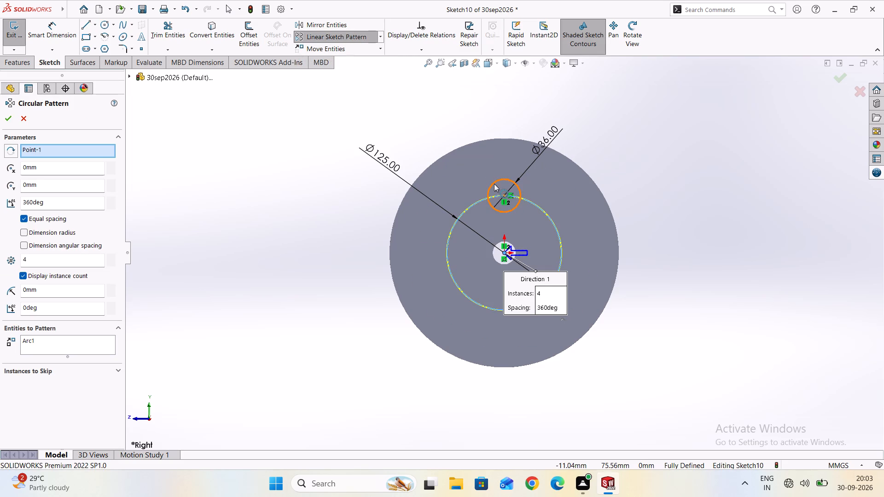
left_click(494, 183)
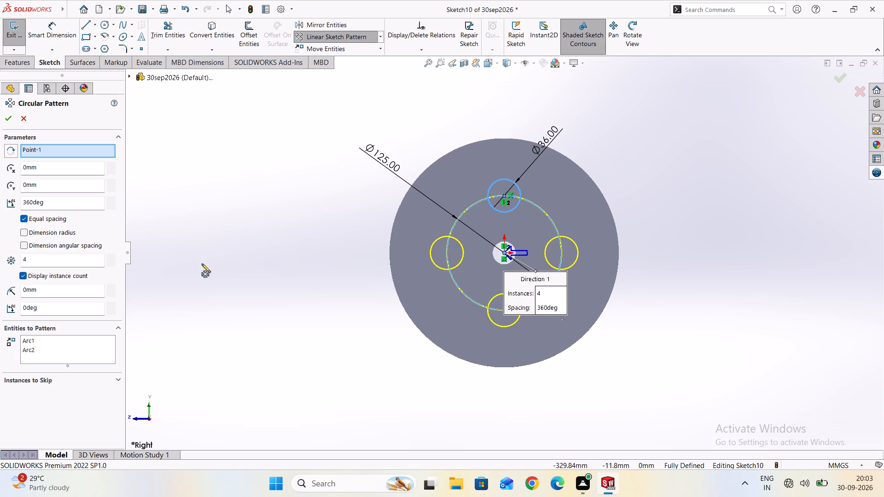
scroll(212, 272, "down", 3)
scroll(355, 299, "up", 3)
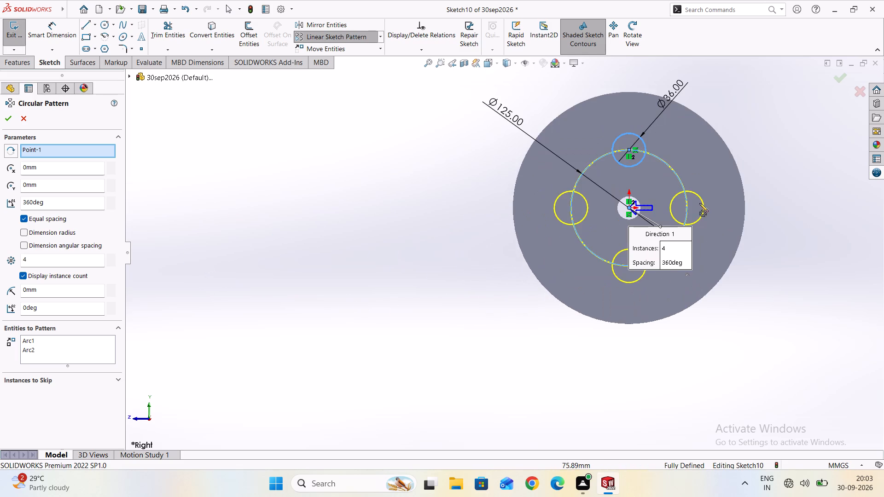
scroll(701, 198, "up", 2)
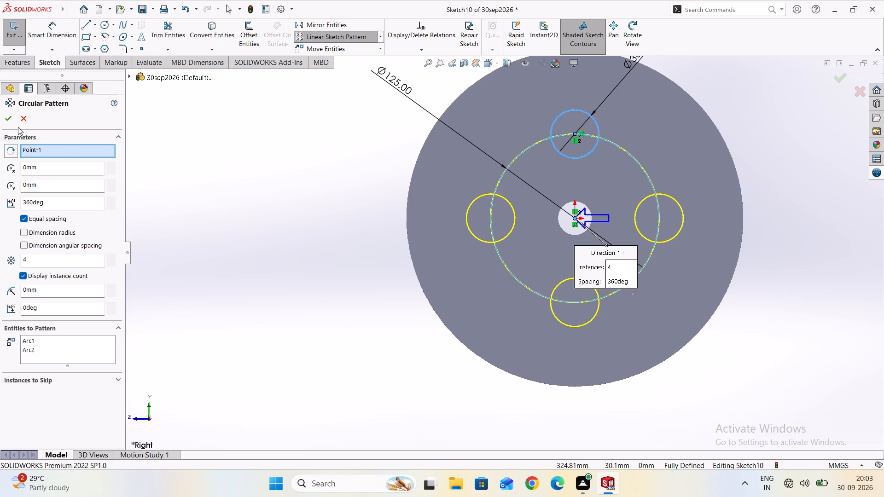
left_click(4, 121)
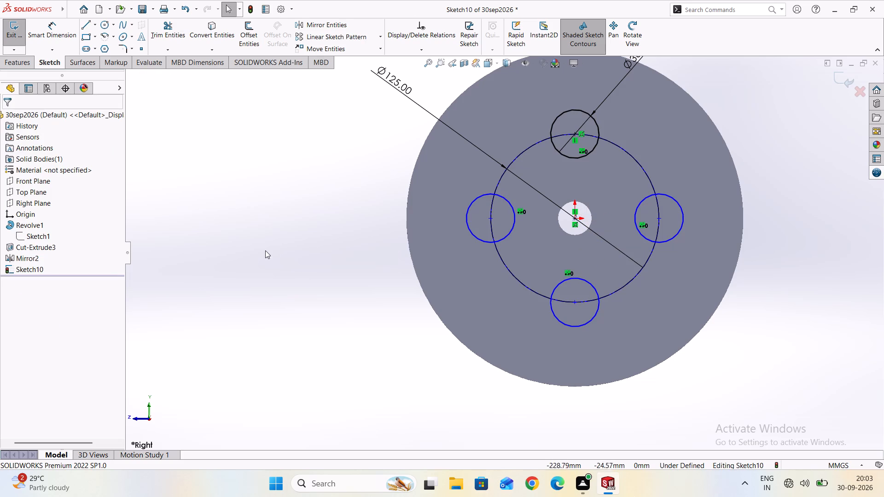
Select all the web-hole sketch geometry and fully define it with calculated relations and dimensions.
middle_click_drag(263, 248, 468, 307)
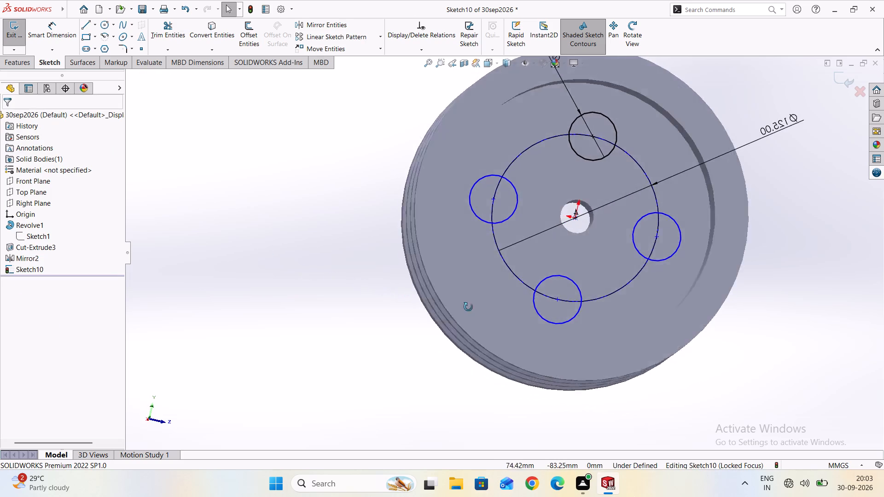
middle_click_drag(468, 307, 256, 249)
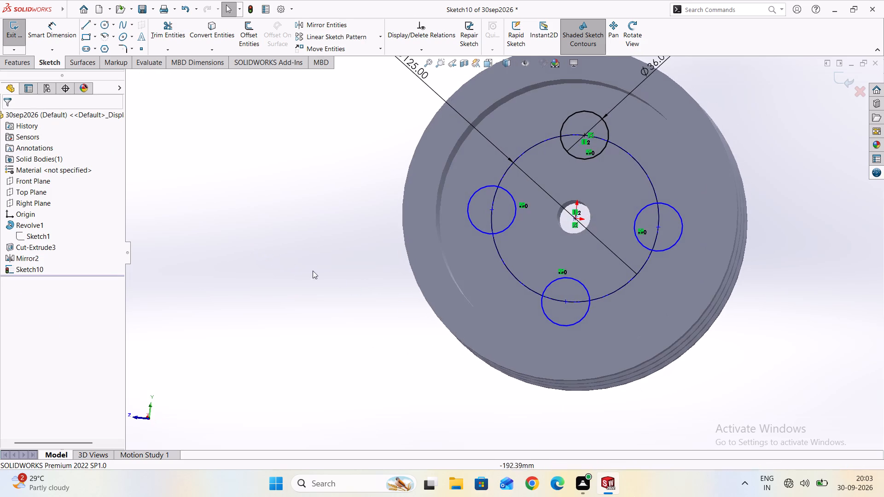
scroll(322, 276, "down", 4)
left_click_drag(334, 133, 411, 124)
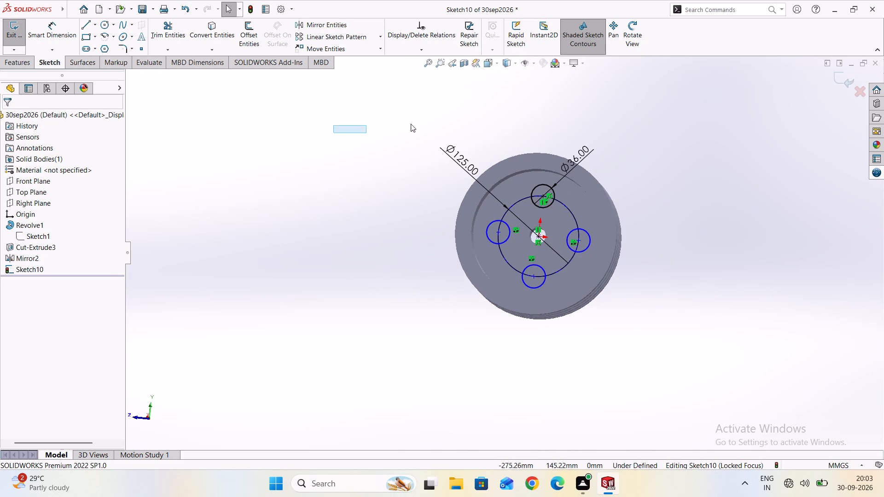
left_click_drag(411, 124, 733, 415)
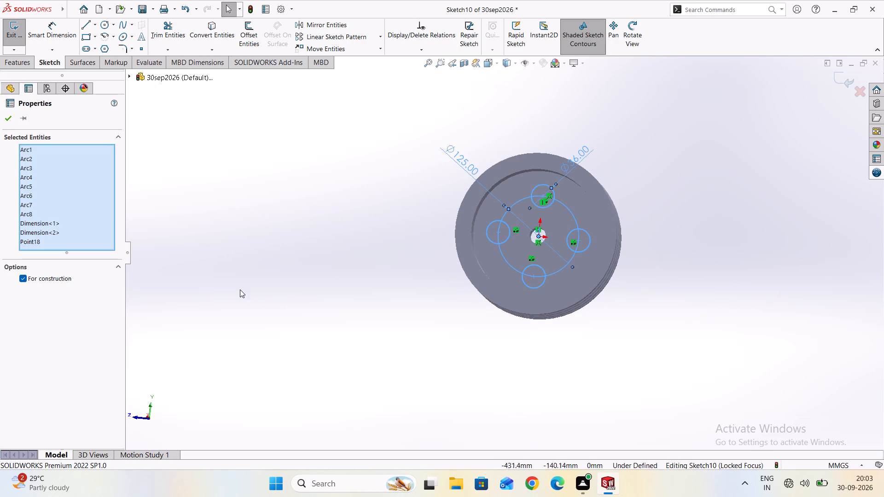
left_click(434, 47)
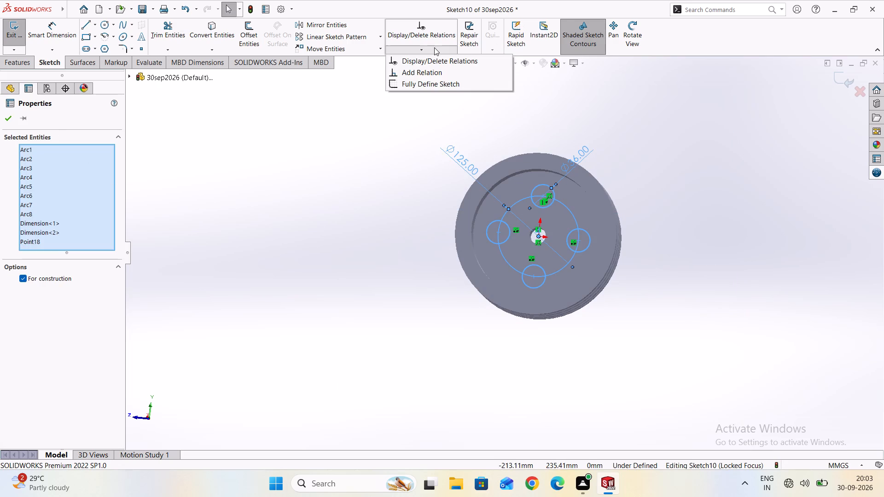
left_click(423, 84)
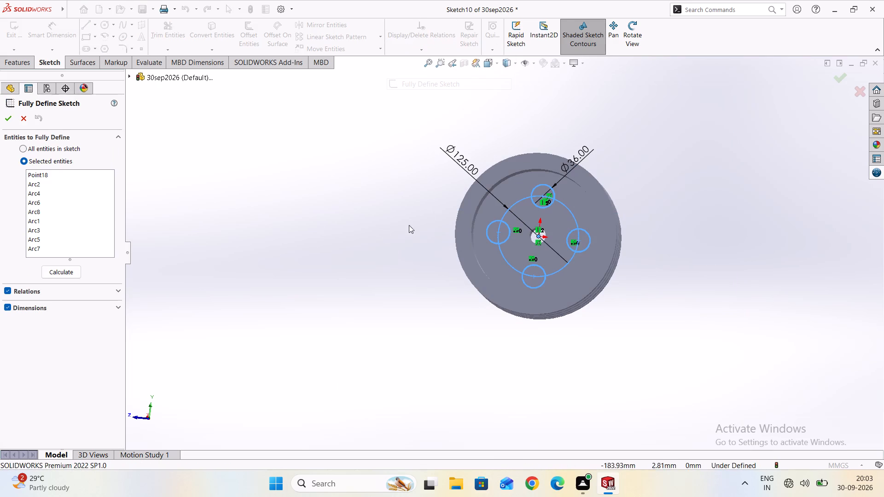
left_click(61, 277)
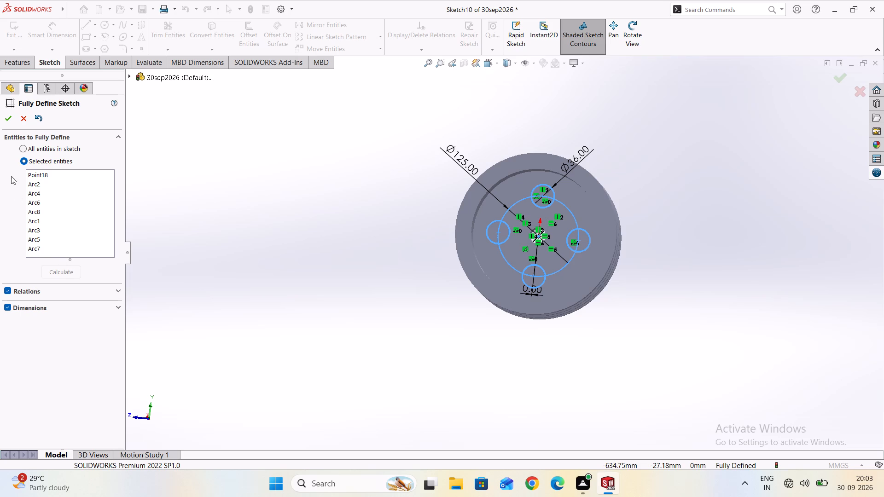
left_click(10, 121)
Extrude-cut the four web-hole circles through the pulley with a Mid Plane end condition and 100 mm depth.
middle_click_drag(329, 247, 447, 284)
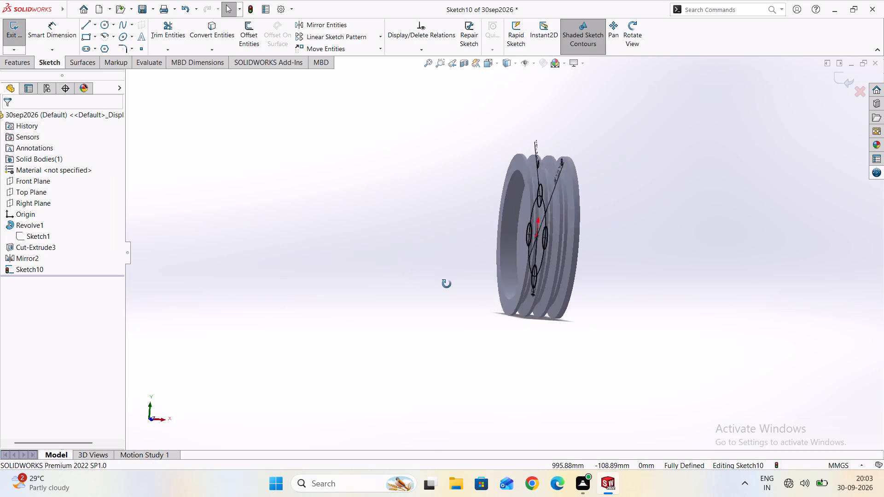
middle_click_drag(447, 284, 883, 295)
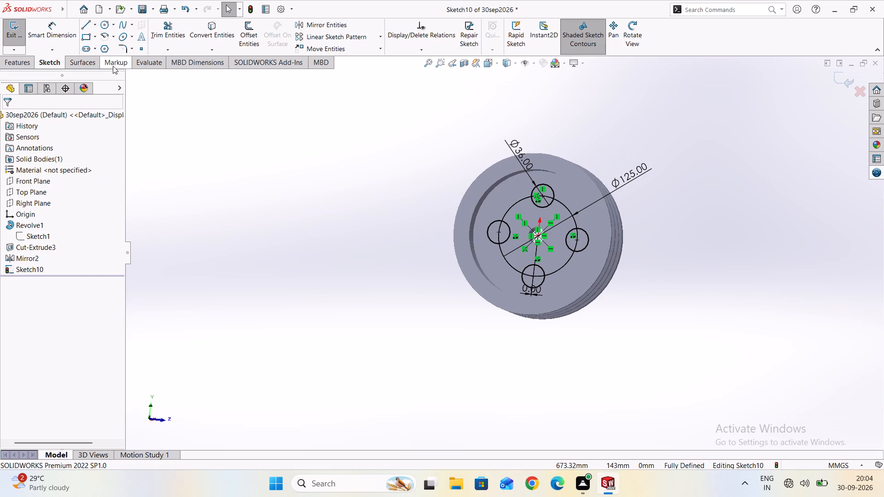
left_click(14, 64)
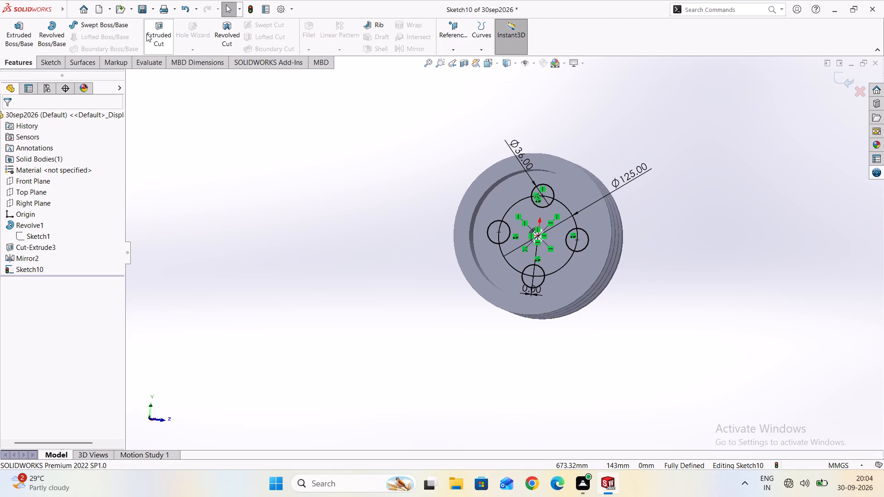
left_click(153, 35)
middle_click_drag(350, 261, 382, 272)
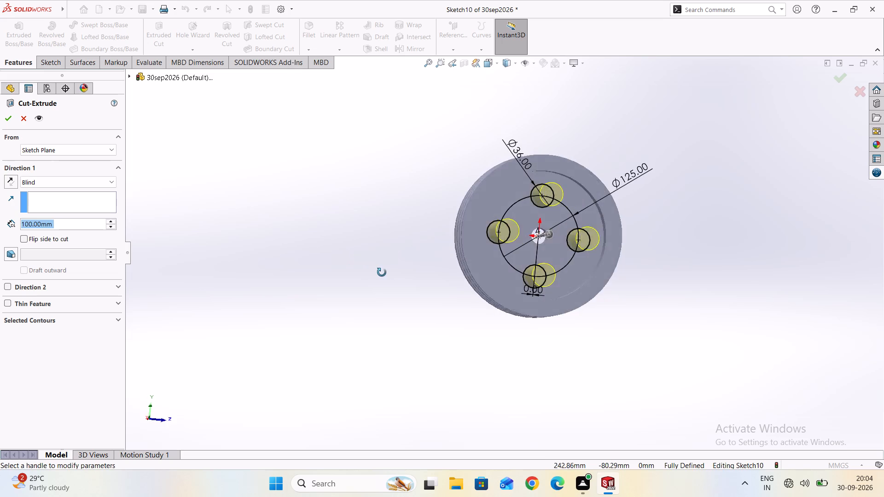
middle_click_drag(382, 272, 470, 282)
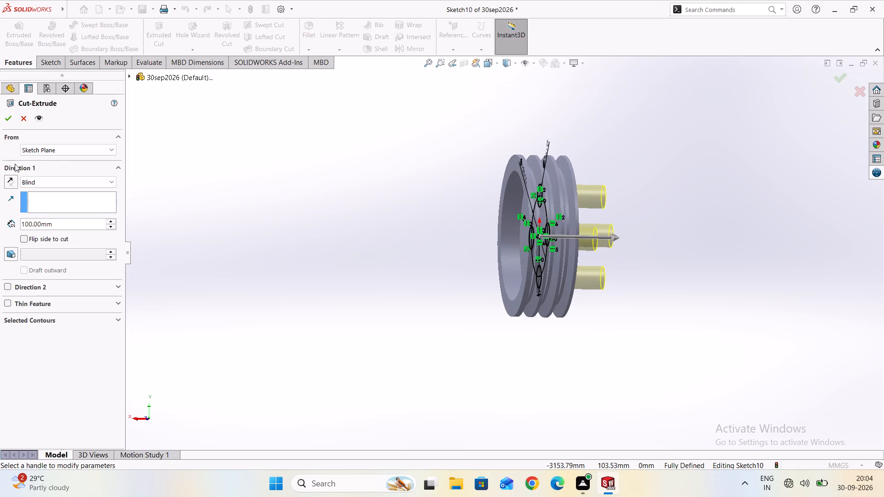
left_click(101, 179)
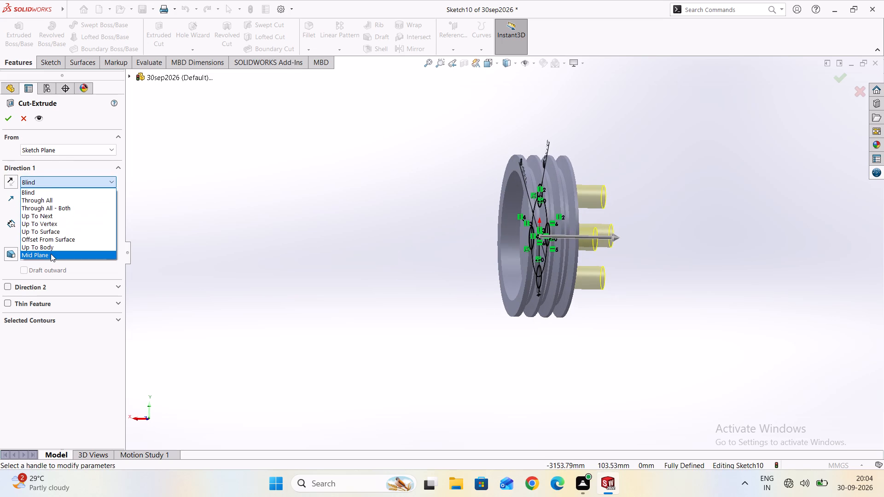
left_click(51, 253)
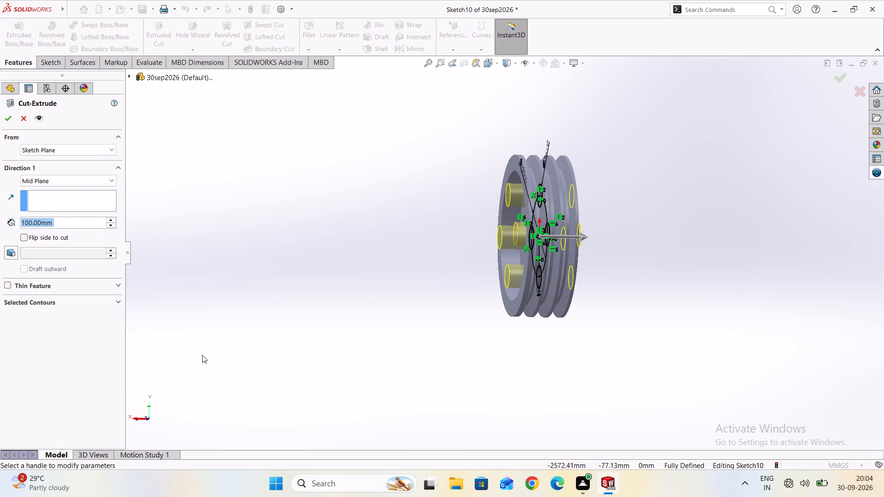
left_click(6, 121)
Set the model's display style to shaded with edges and view the web holes from the side face.
middle_click_drag(240, 284, 305, 307)
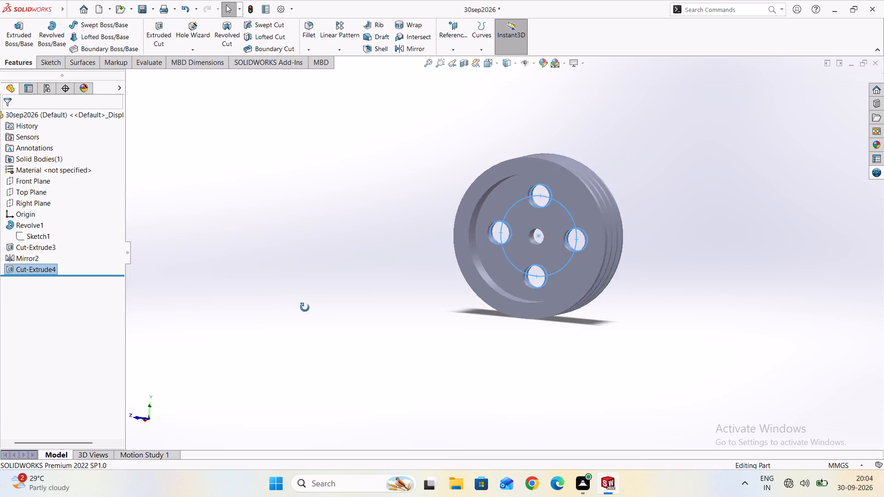
middle_click_drag(305, 307, 410, 324)
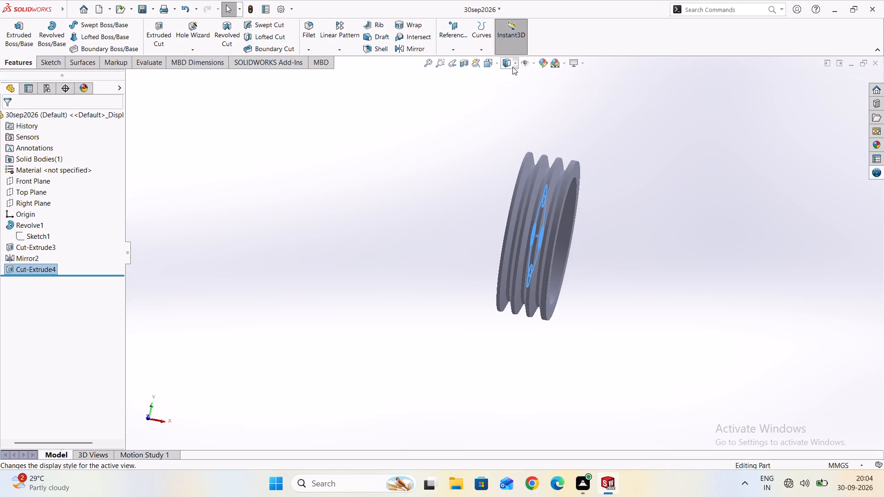
left_click(514, 66)
left_click(507, 78)
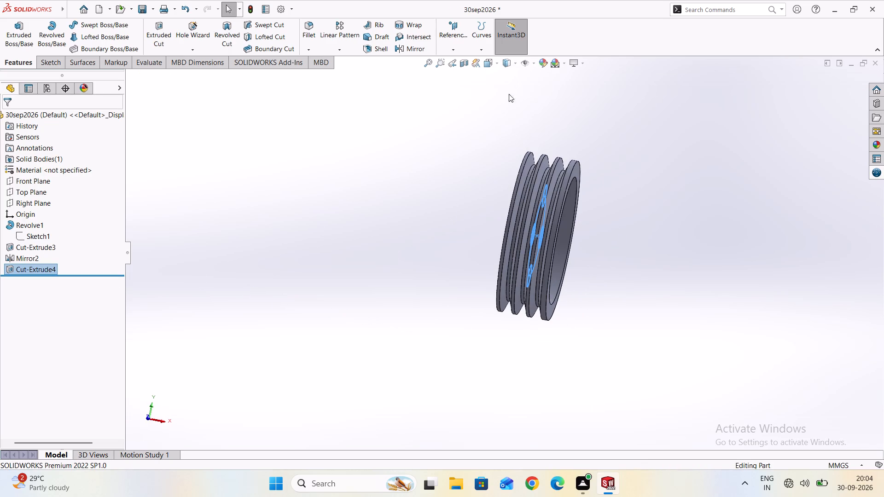
middle_click_drag(431, 310, 538, 357)
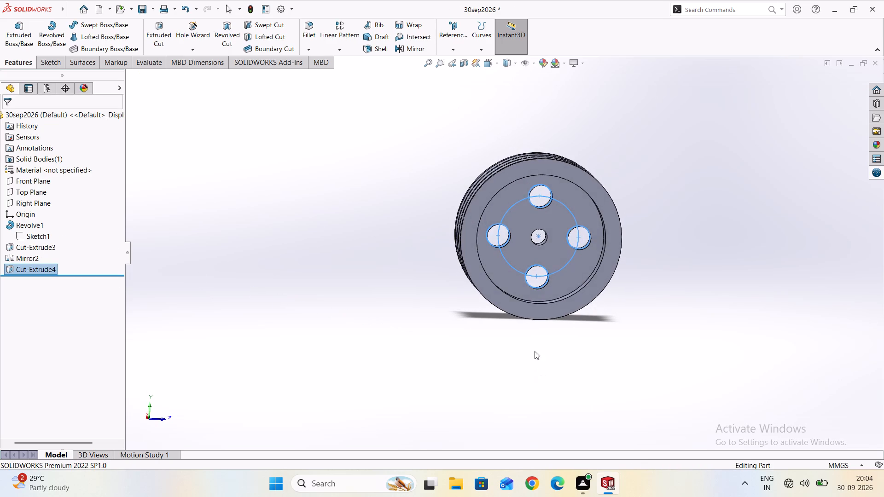
scroll(564, 230, "up", 4)
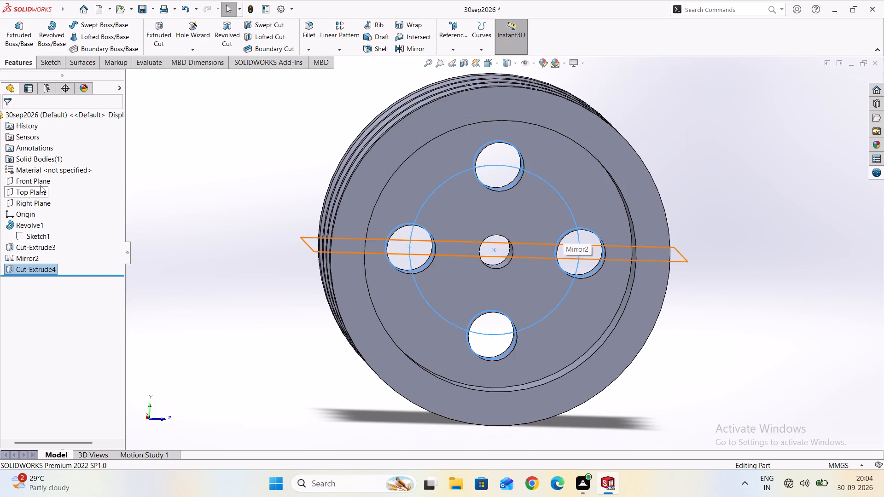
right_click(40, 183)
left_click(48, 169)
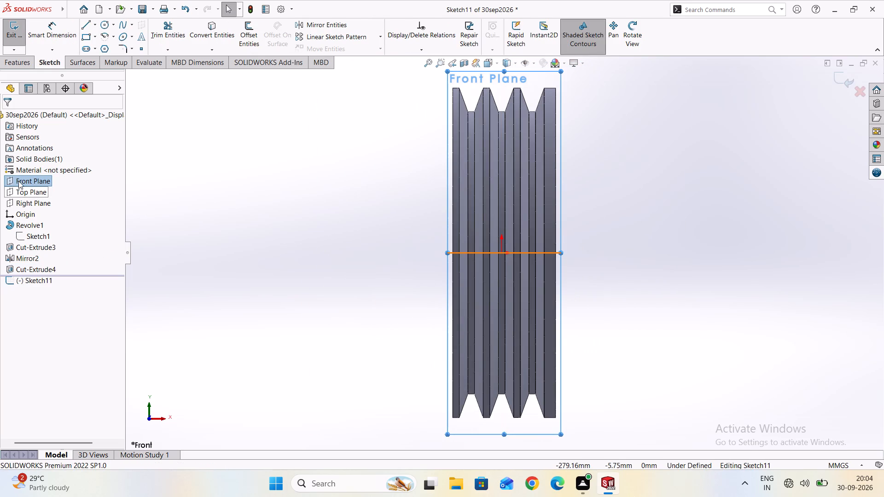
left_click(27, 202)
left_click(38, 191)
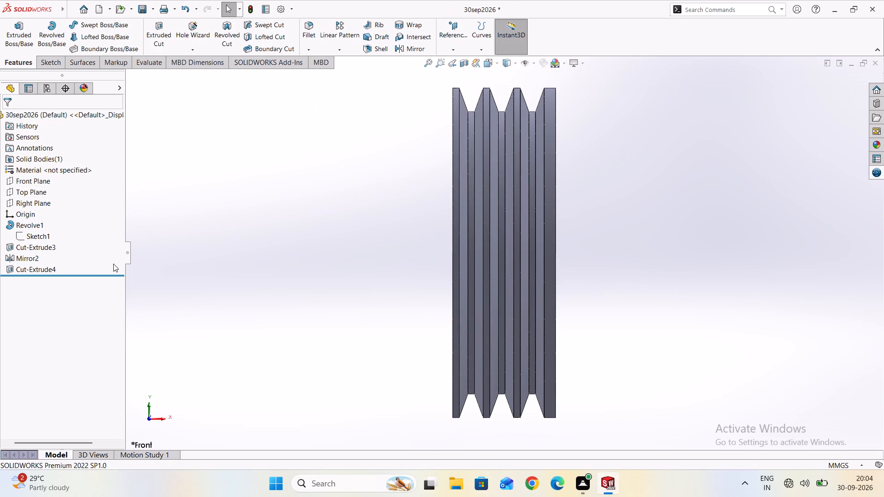
Sketch a corner rectangle about 9.43 mm by 8.11 mm on the Right Plane, straddling the bore's edge for the keyway.
left_click(28, 204)
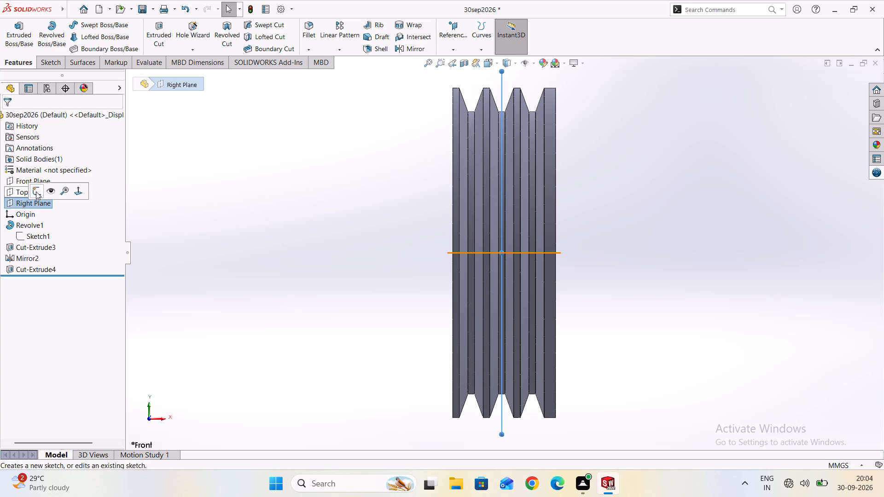
left_click(37, 191)
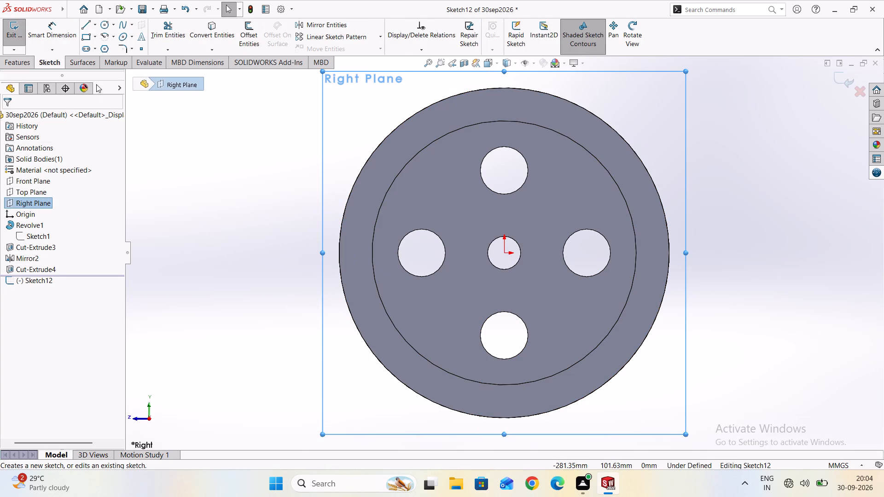
left_click(85, 25)
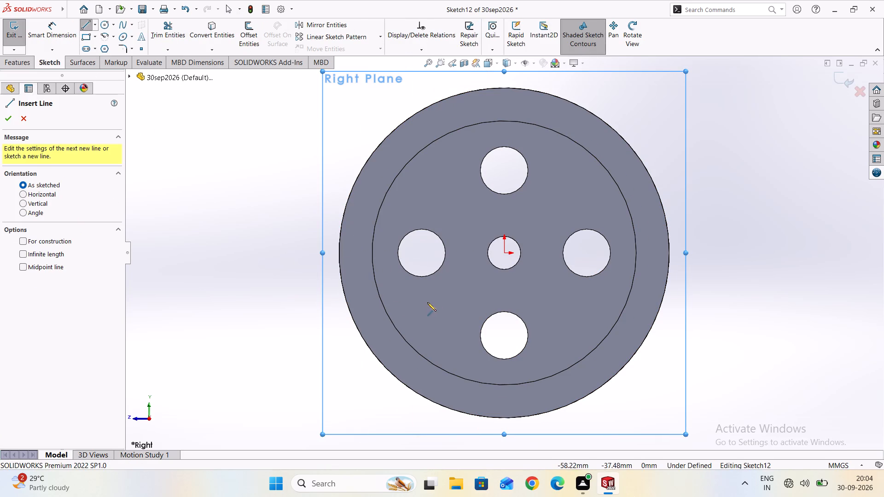
scroll(521, 268, "up", 2)
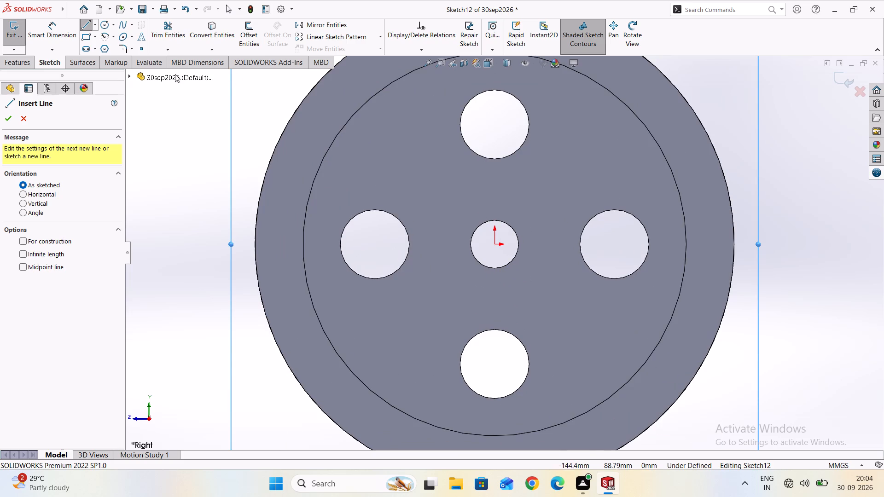
left_click(81, 36)
scroll(500, 228, "up", 2)
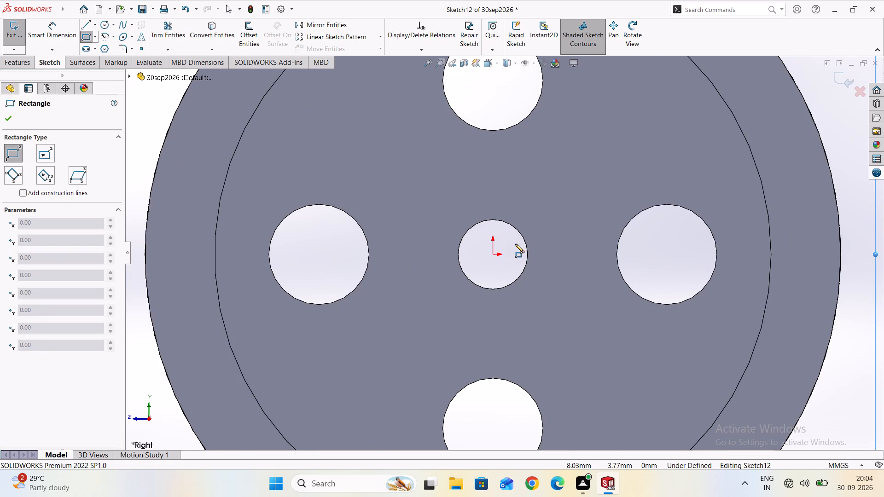
left_click(515, 244)
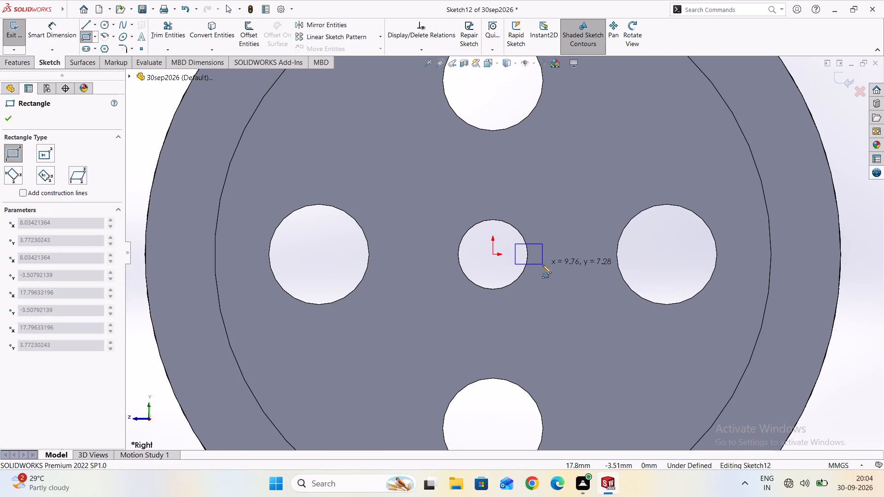
left_click(541, 266)
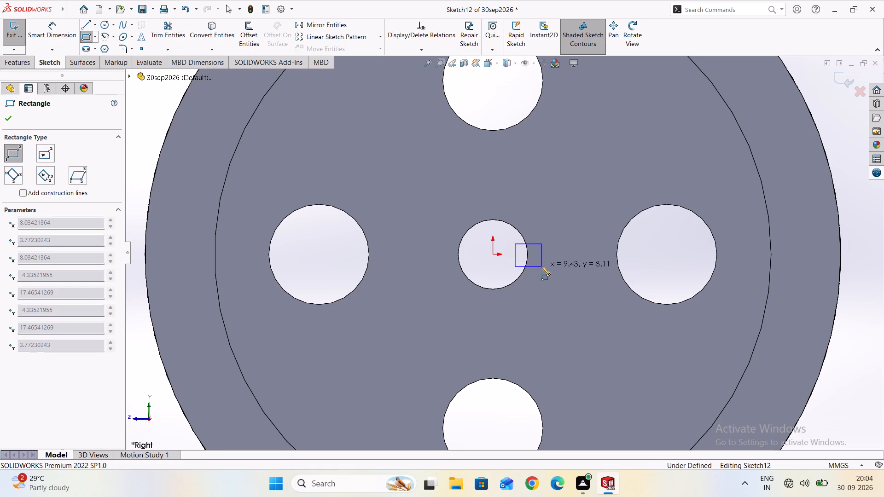
Dimension the keyway rectangle's horizontal side at 3 mm.
left_click(56, 32)
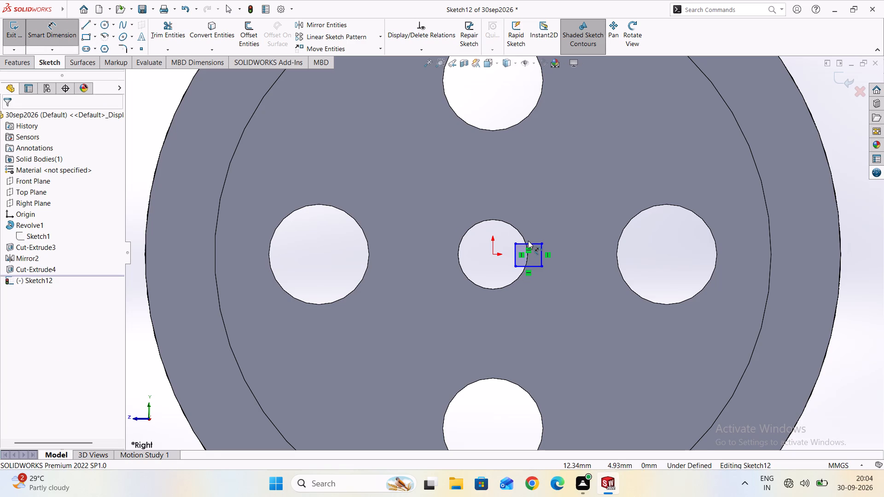
left_click(529, 243)
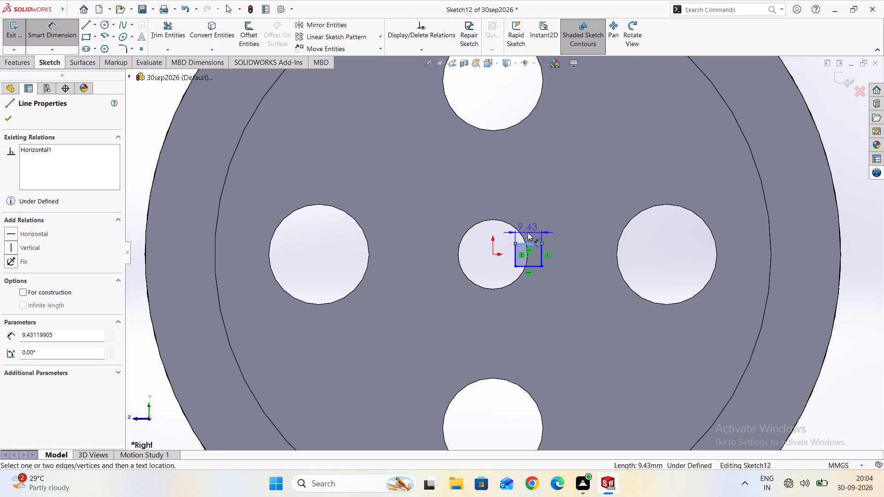
left_click(528, 232)
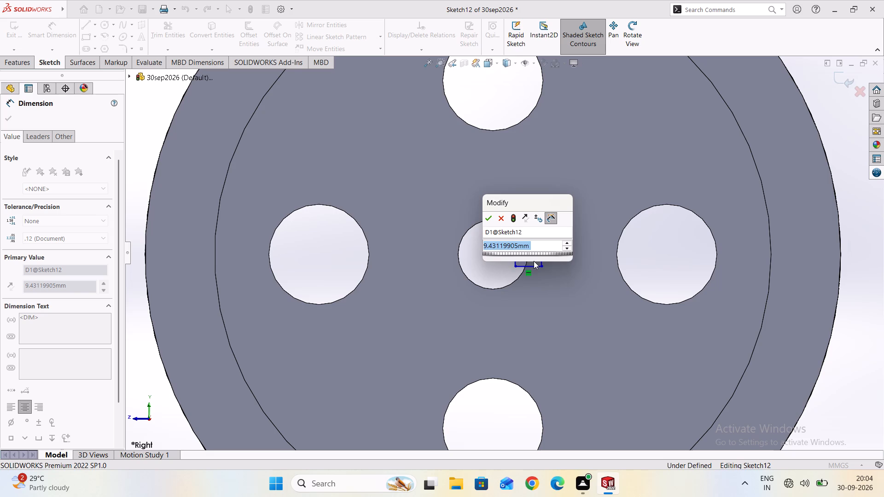
key("3")
key("Return")
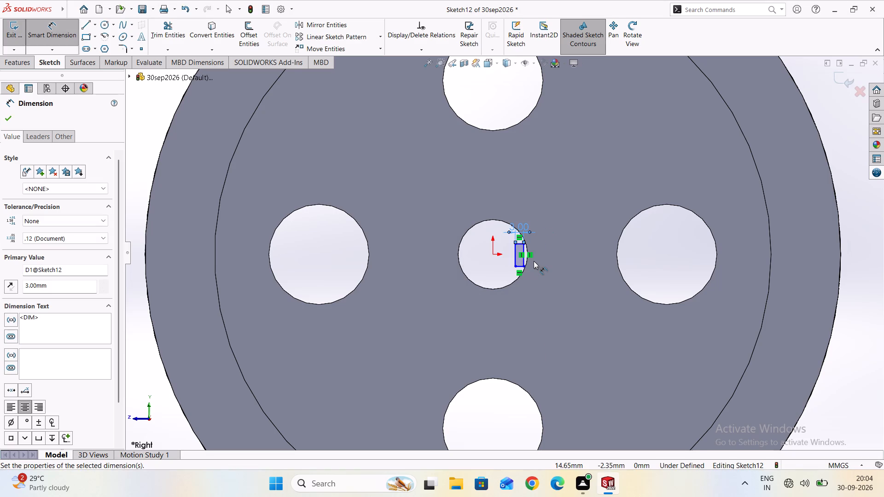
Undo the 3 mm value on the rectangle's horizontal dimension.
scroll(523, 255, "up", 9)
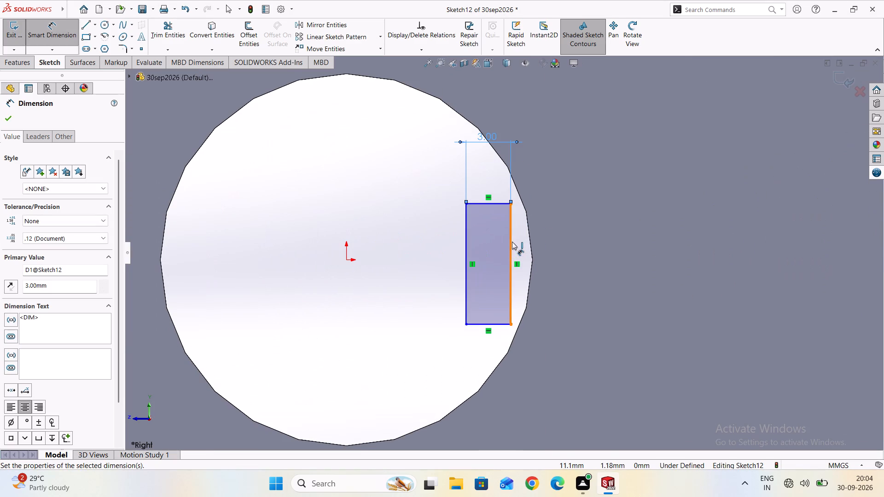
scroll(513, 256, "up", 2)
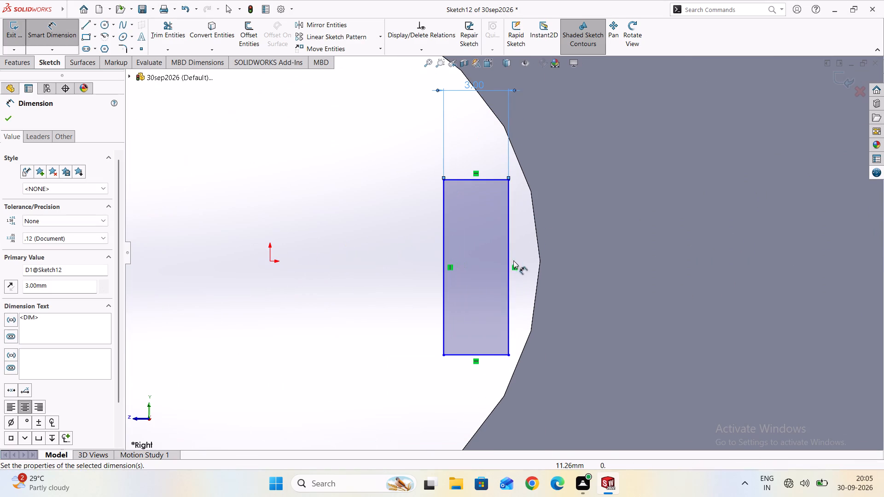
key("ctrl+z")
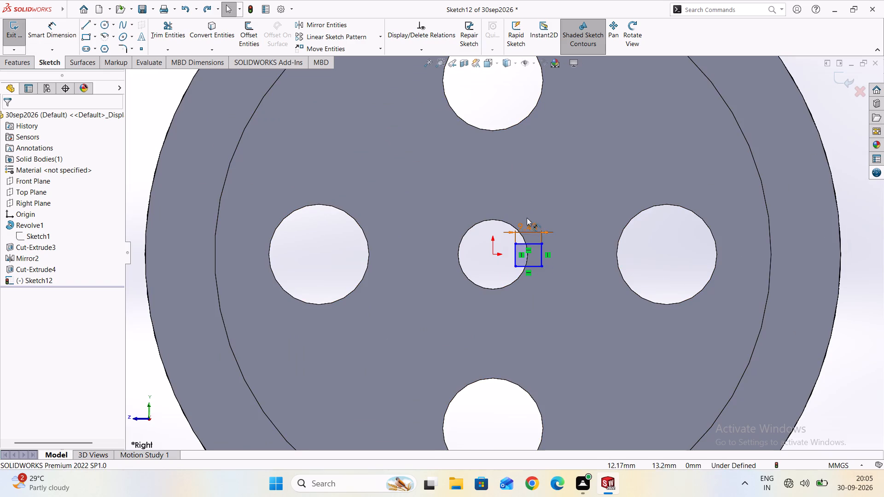
Set the keyway rectangle's horizontal dimension to 10 mm.
left_click(529, 225)
right_click(529, 225)
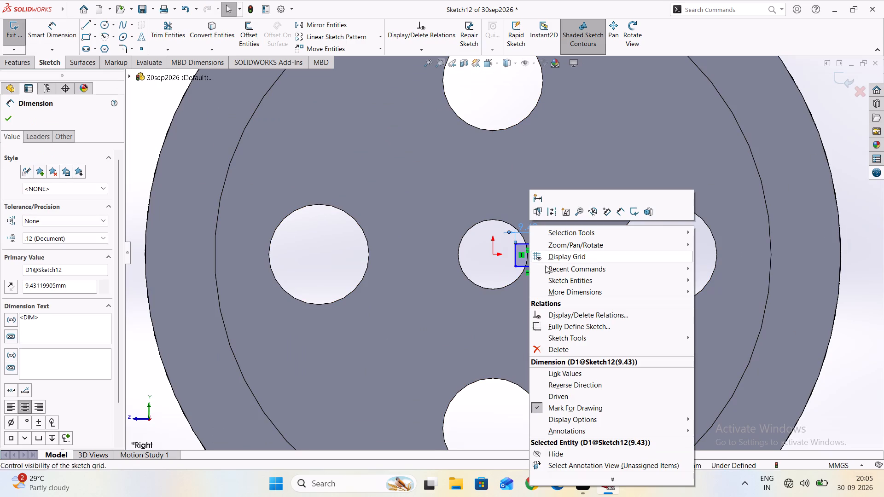
key("Escape")
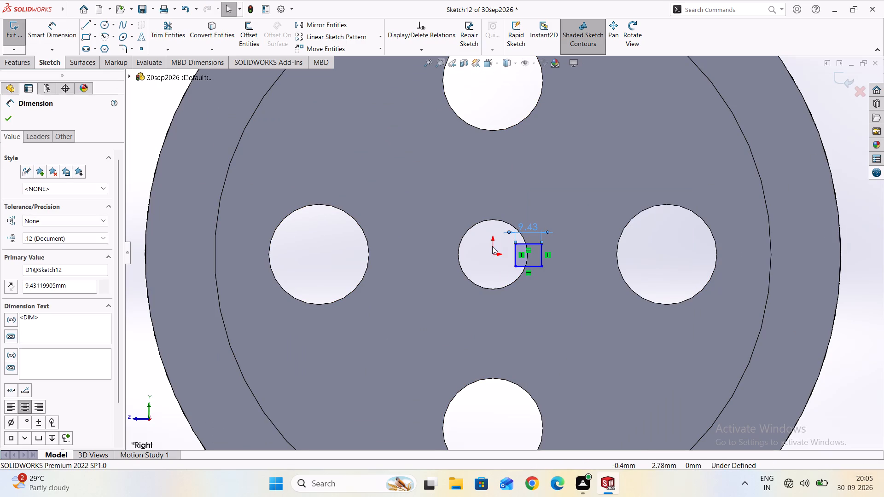
double_click(531, 227)
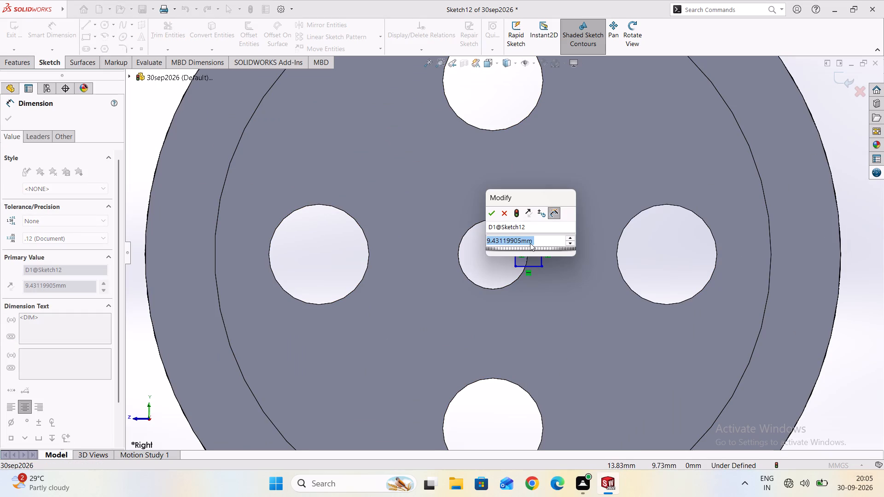
type("10")
key("Return")
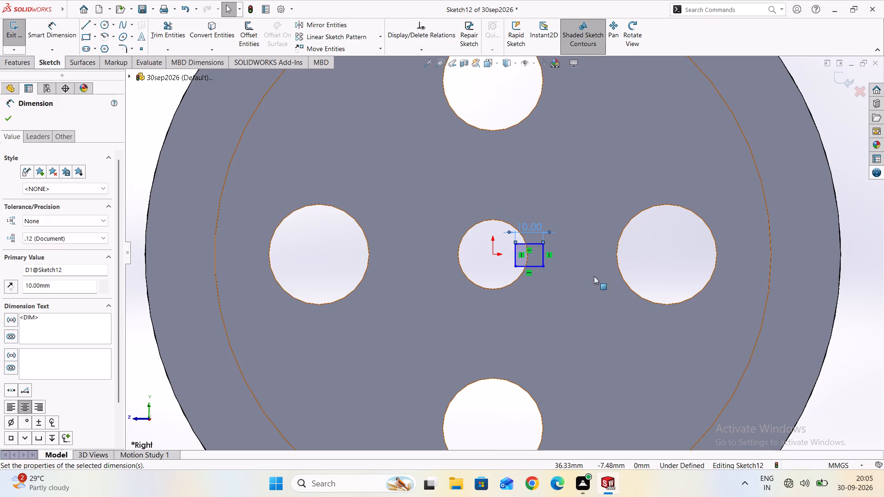
Dimension the keyway rectangle's vertical side at 6 mm.
scroll(558, 277, "up", 2)
left_click(55, 28)
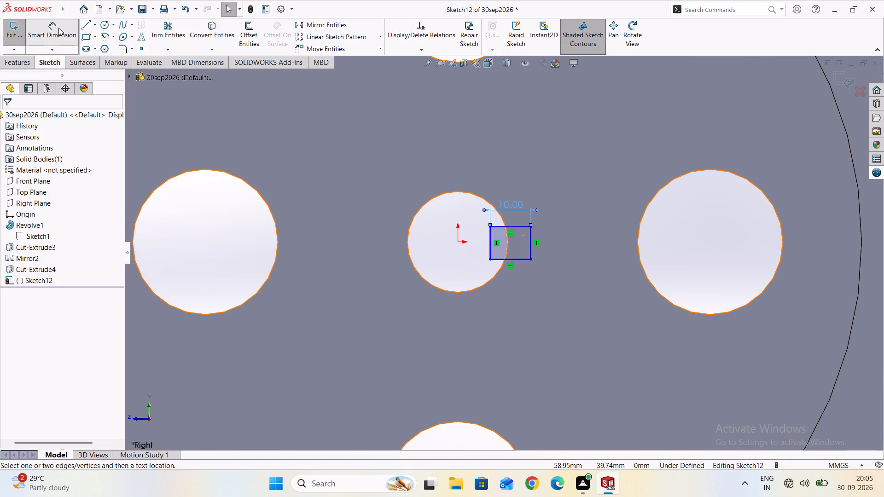
left_click(533, 246)
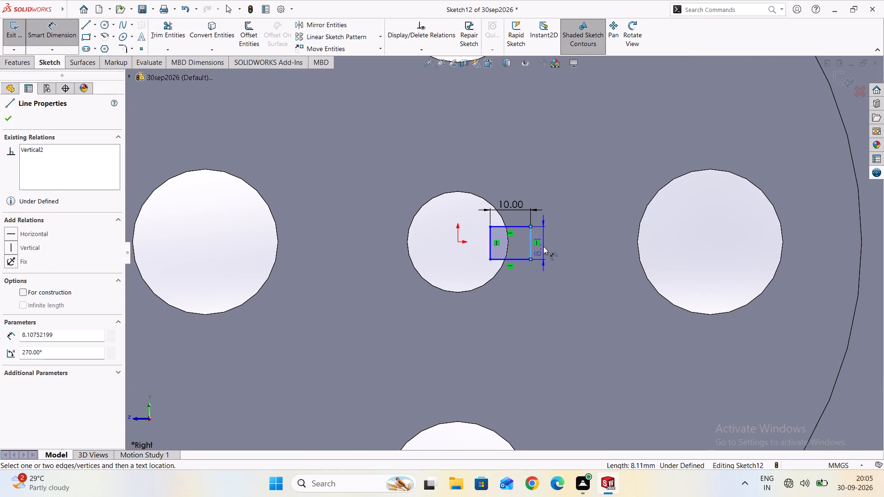
left_click(549, 246)
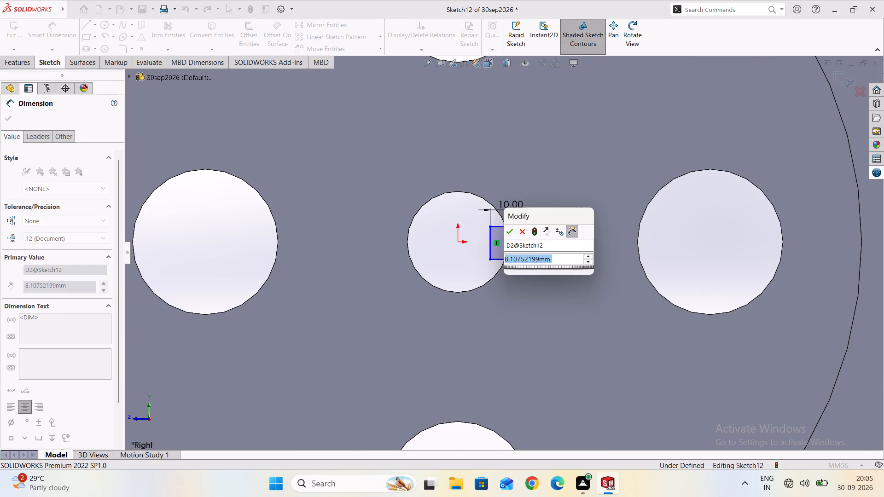
key("6")
key("Return")
Dimension the horizontal distance from the bore circle's centre to the rectangle's outer vertical side, trying a value of 28 mm.
scroll(537, 241, "up", 3)
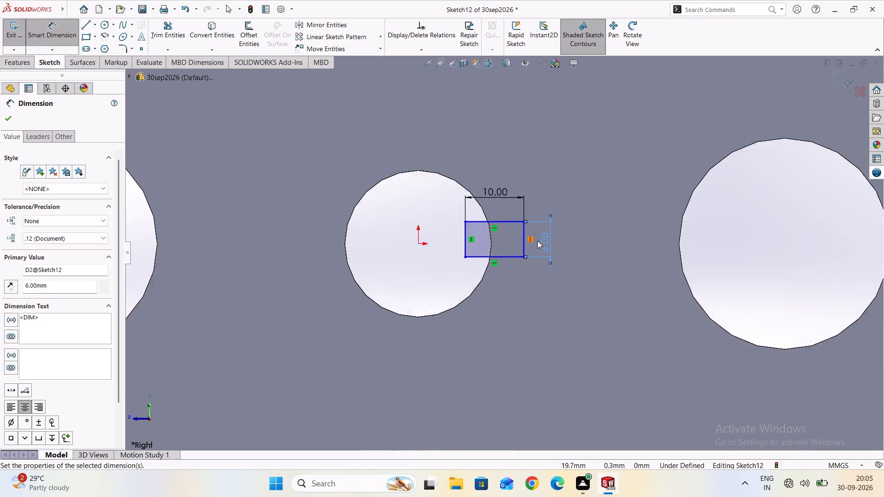
scroll(537, 241, "up", 3)
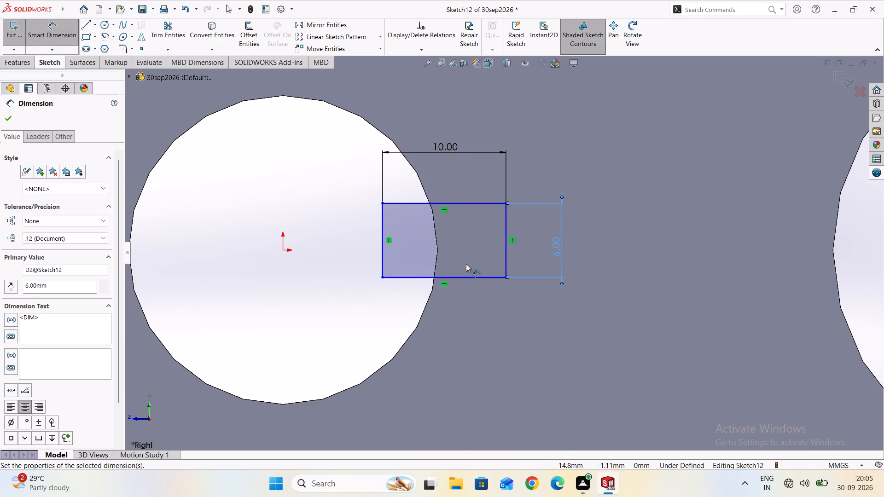
scroll(466, 264, "down", 4)
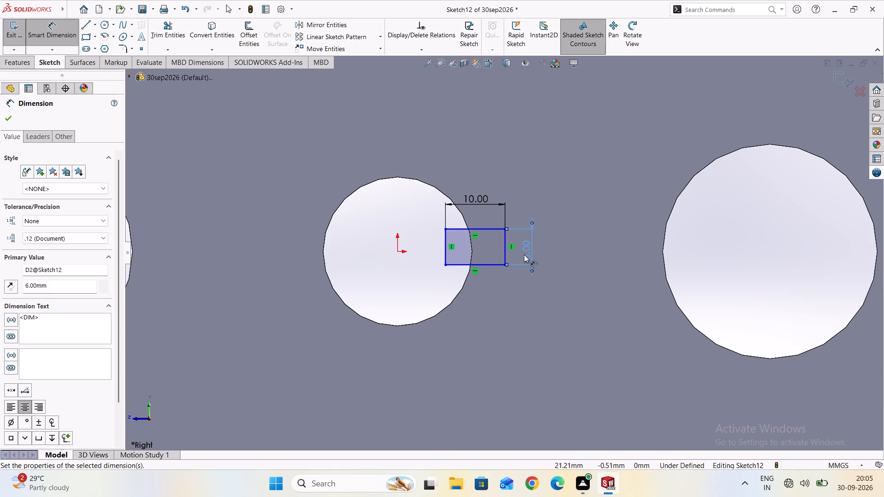
left_click(47, 36)
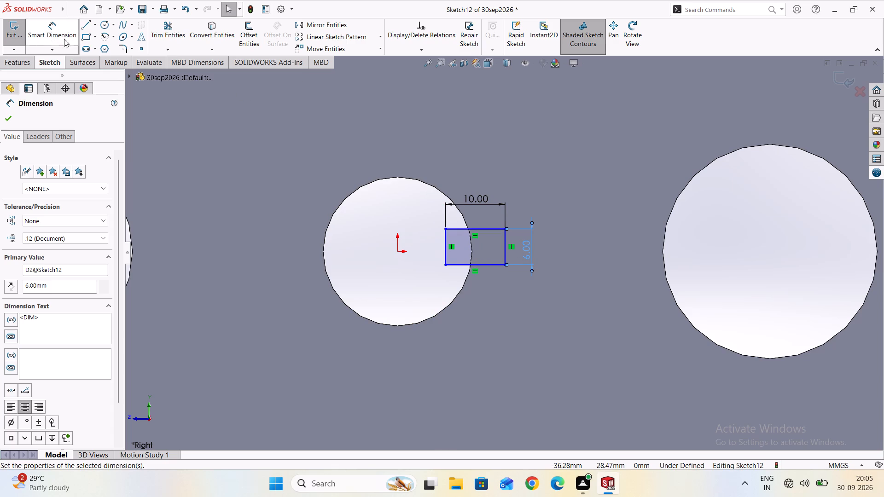
left_click(55, 24)
scroll(483, 247, "up", 2)
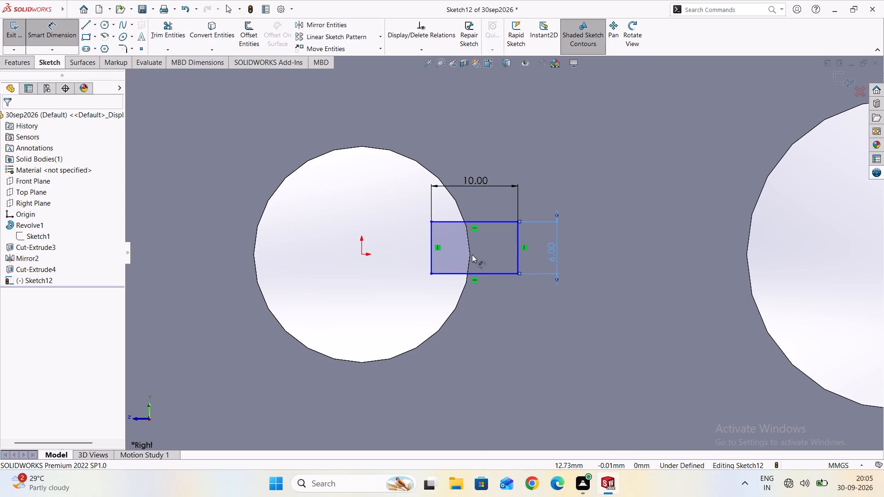
left_click(470, 254)
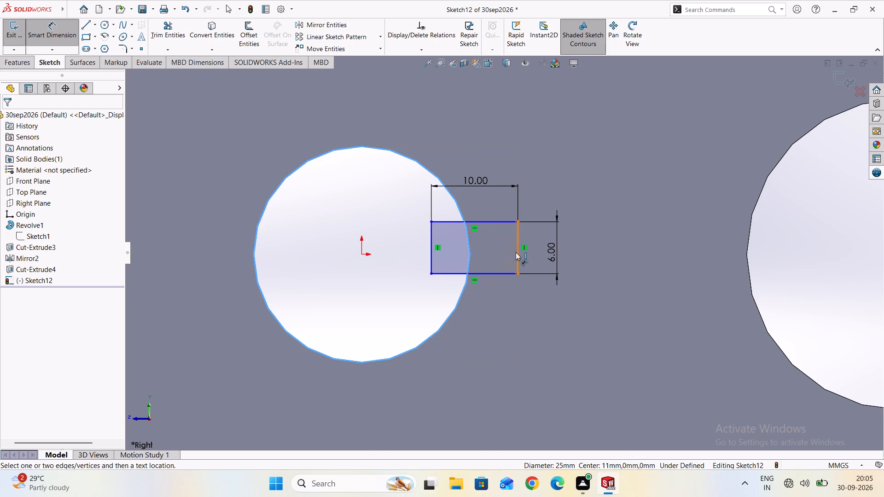
left_click(518, 252)
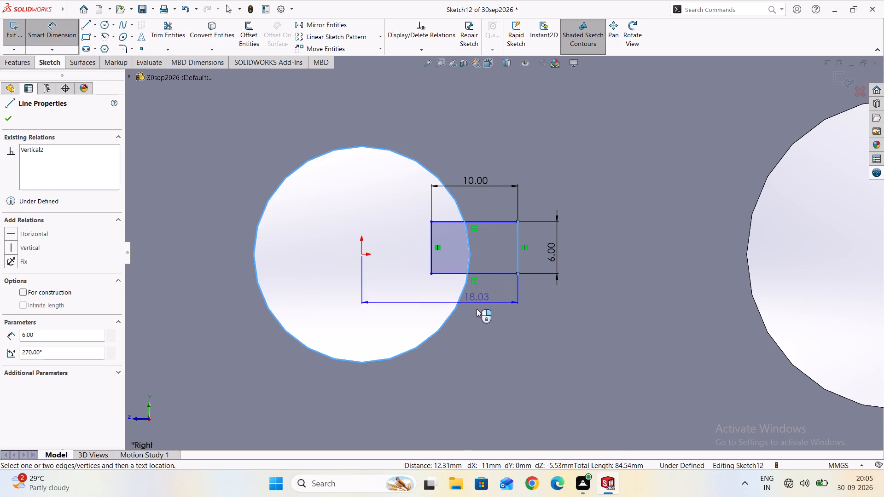
left_click(473, 335)
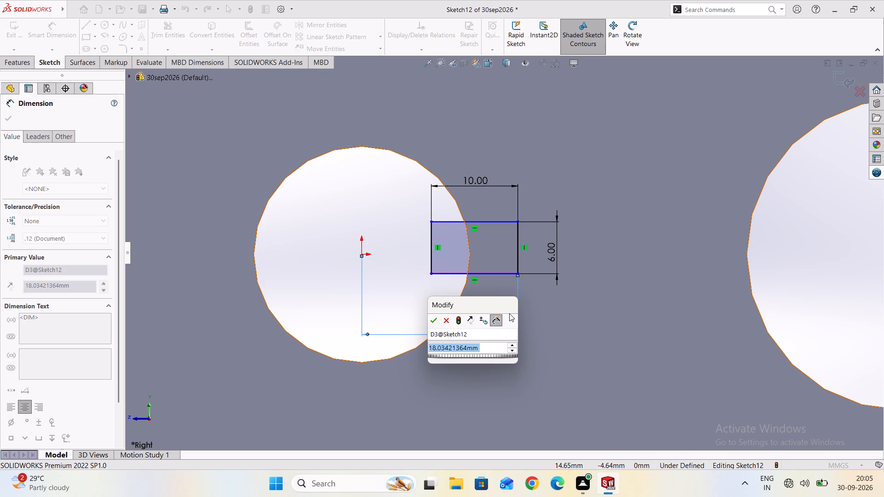
key("2")
key("8")
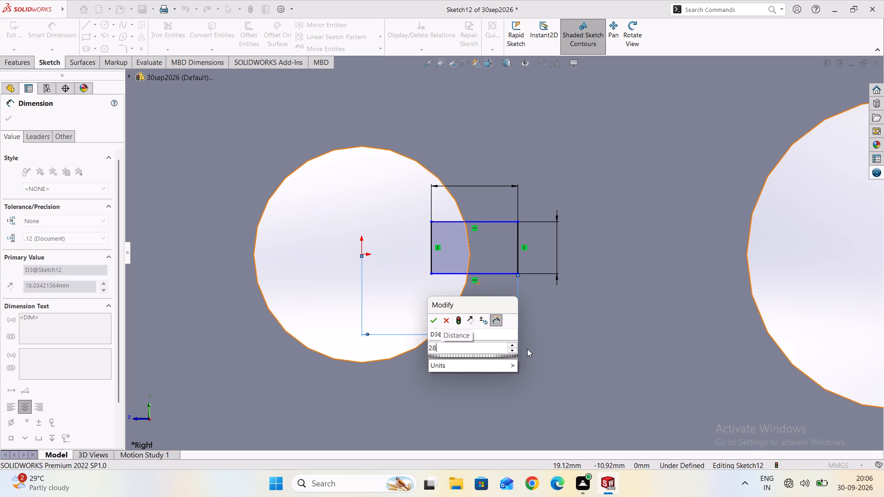
key("Escape")
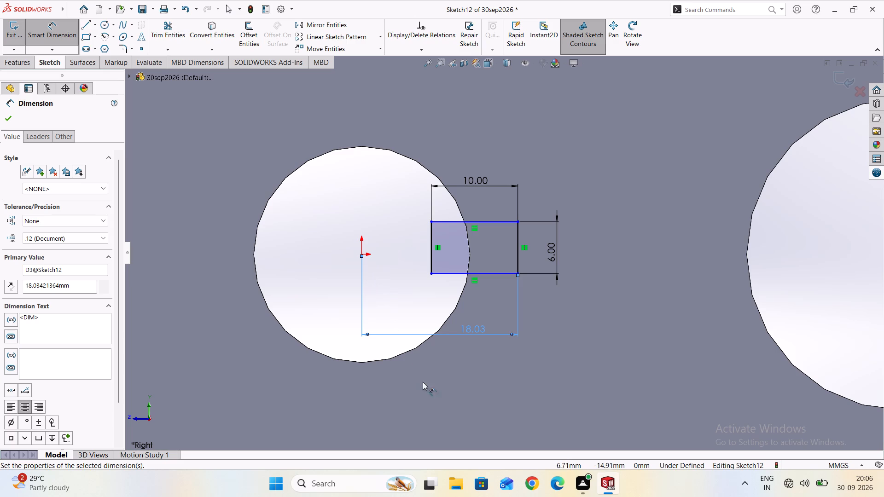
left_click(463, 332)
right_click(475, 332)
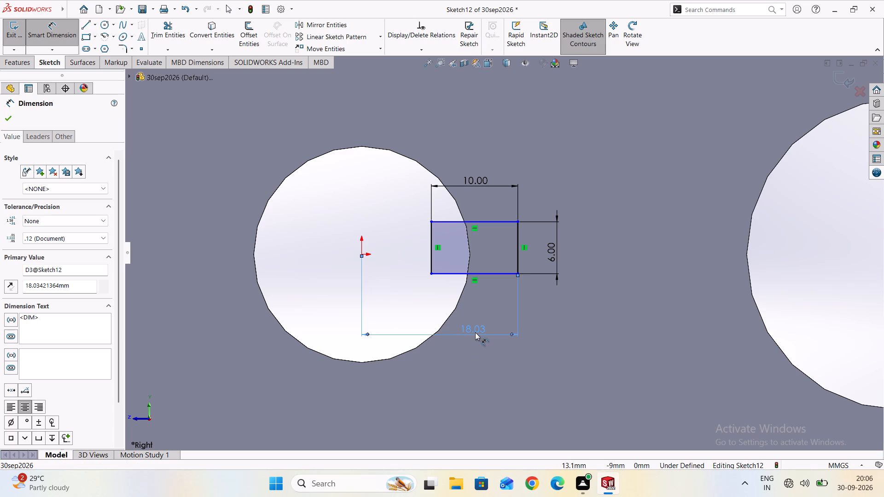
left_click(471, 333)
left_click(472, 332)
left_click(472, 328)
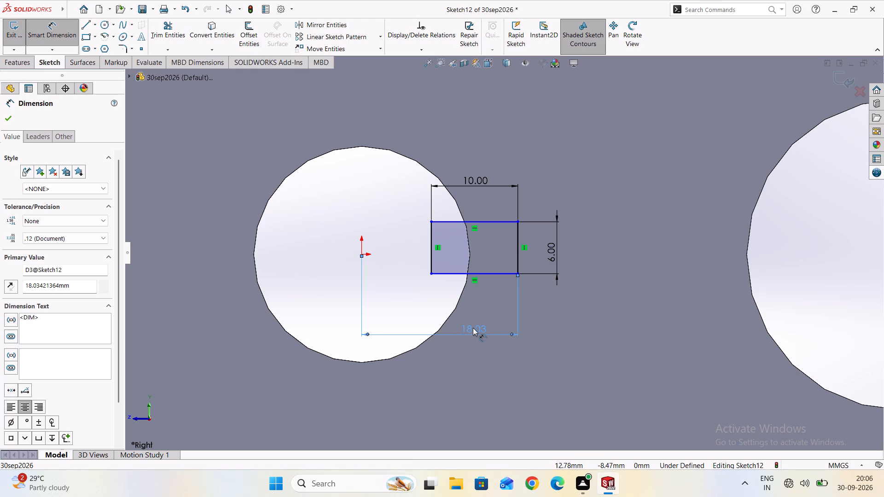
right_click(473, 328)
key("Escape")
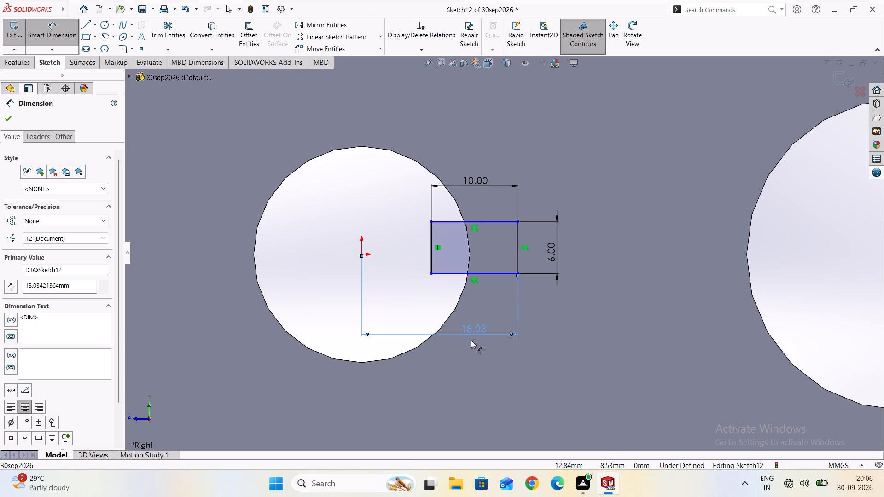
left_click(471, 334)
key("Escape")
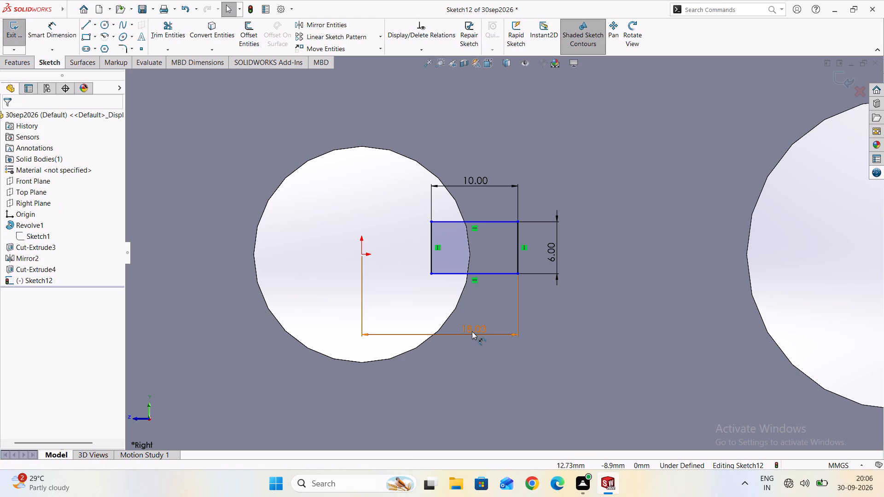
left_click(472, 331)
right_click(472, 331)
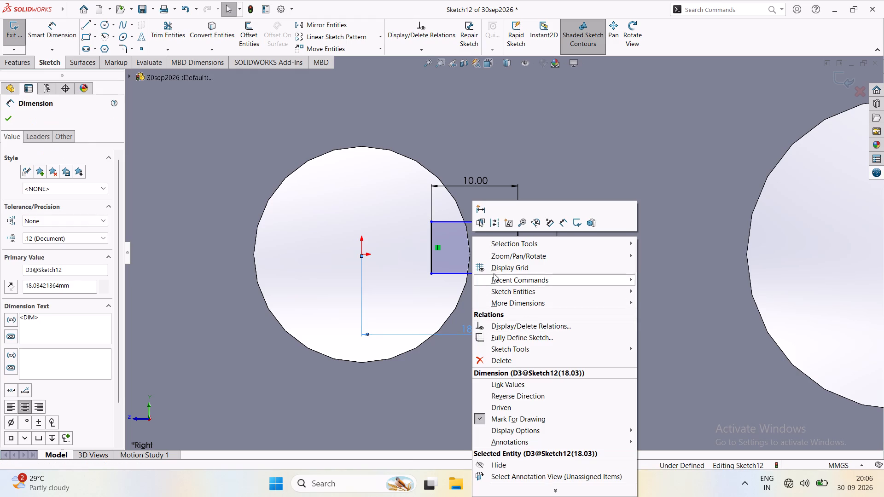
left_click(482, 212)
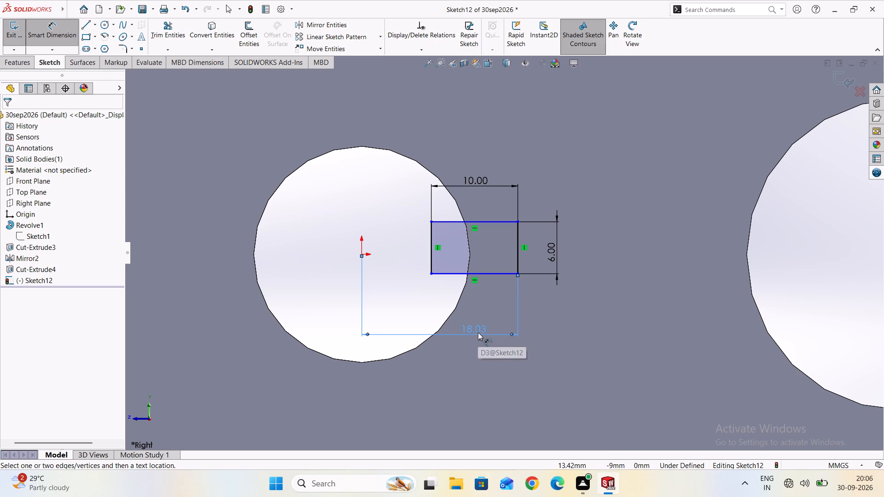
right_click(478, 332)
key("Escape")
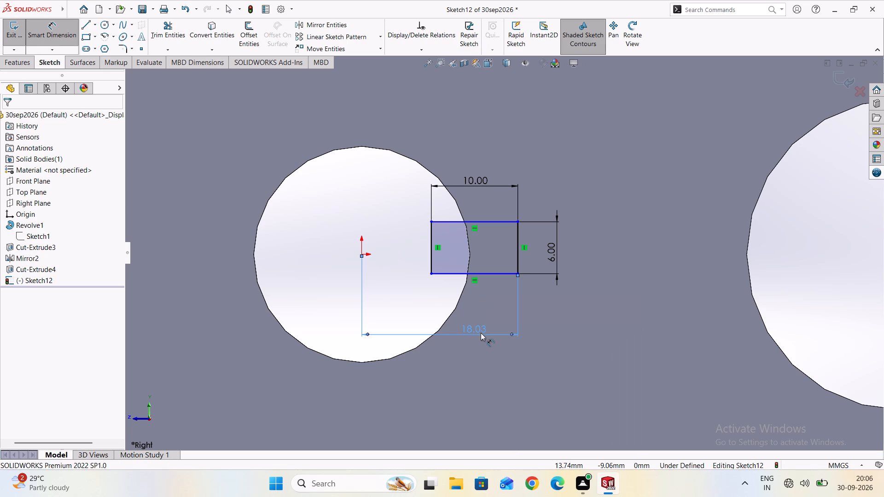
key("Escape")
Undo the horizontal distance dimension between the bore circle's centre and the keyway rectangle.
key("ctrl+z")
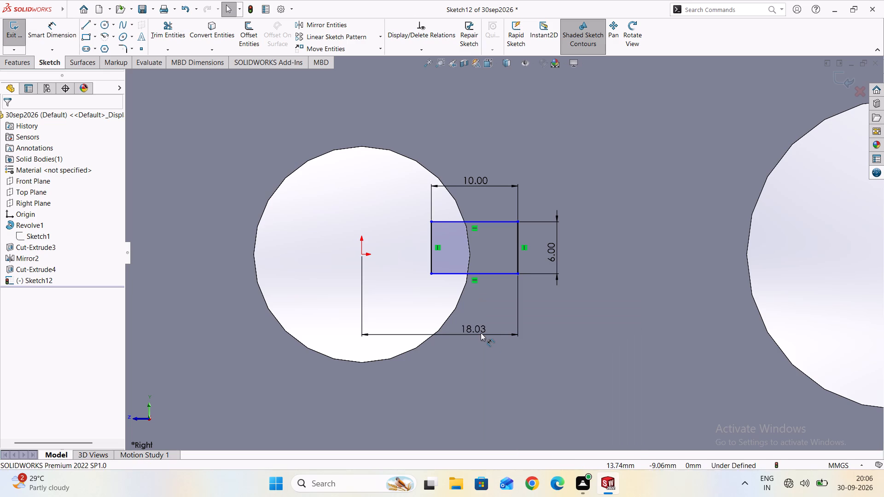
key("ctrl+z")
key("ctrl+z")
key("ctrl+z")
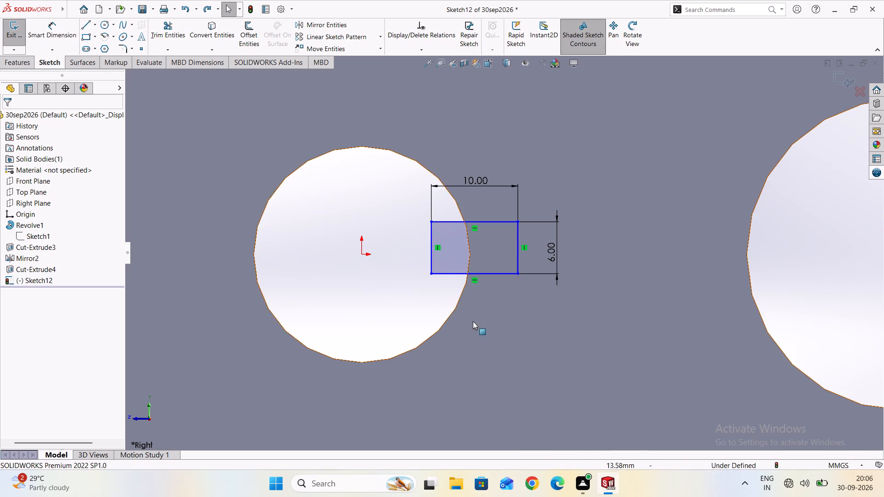
Dimension the horizontal distance from the origin to the keyway rectangle's outer vertical side at 15.5 mm.
left_click(66, 31)
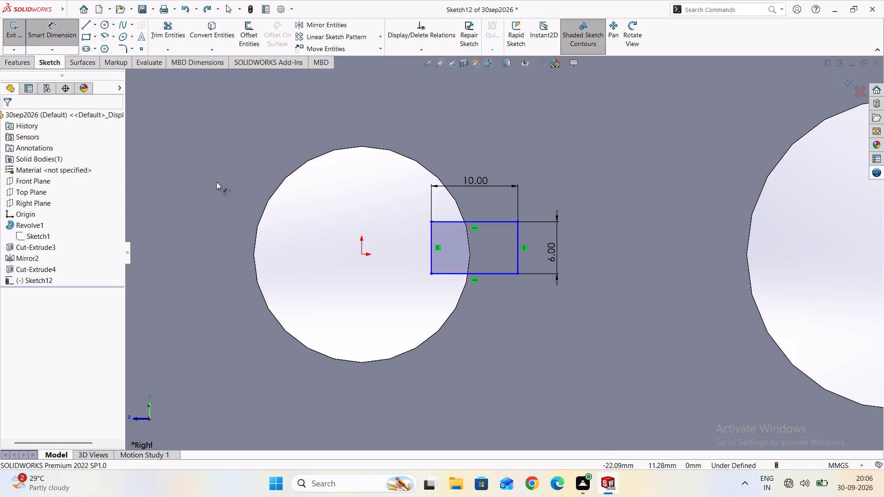
left_click(519, 258)
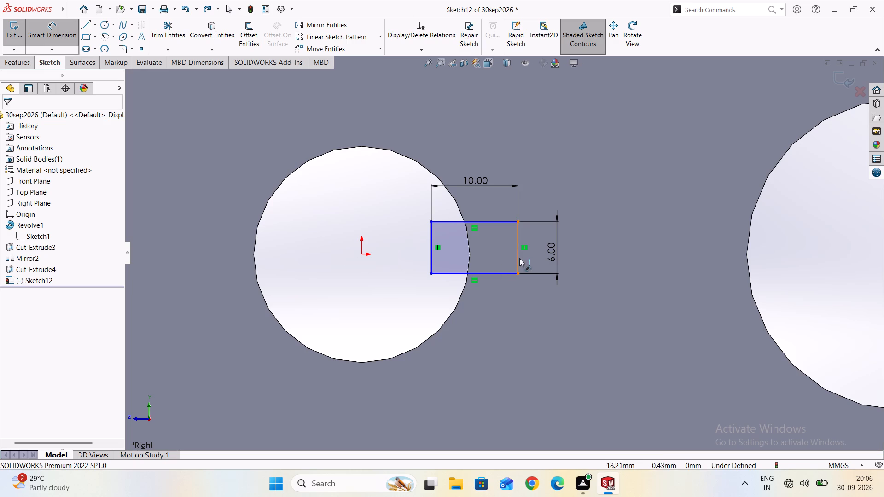
left_click(363, 254)
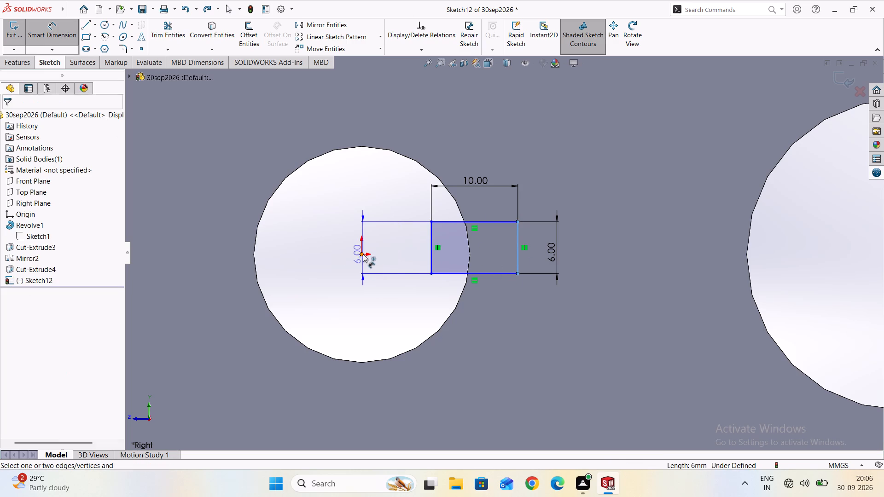
left_click(412, 341)
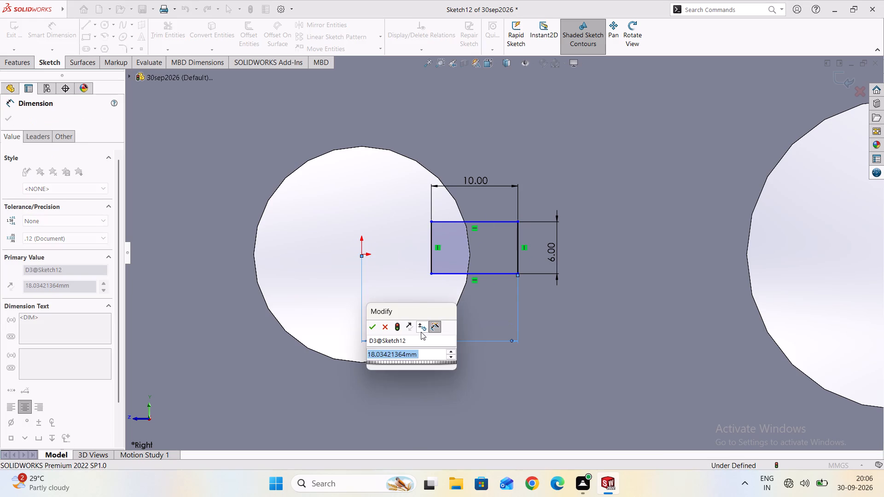
type("15.5")
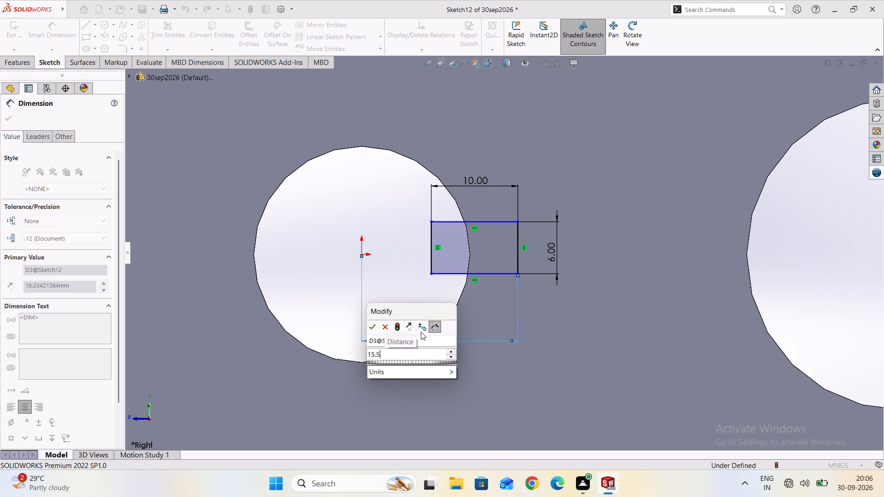
key("Return")
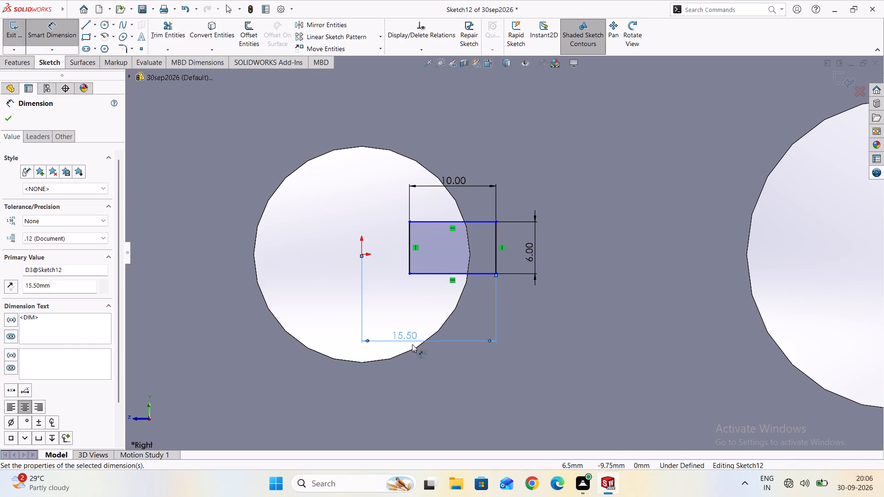
left_click(5, 121)
Run Fully Define Sketch on selected entities, using the keyway rectangle's two horizontal sides.
scroll(384, 297, "down", 1)
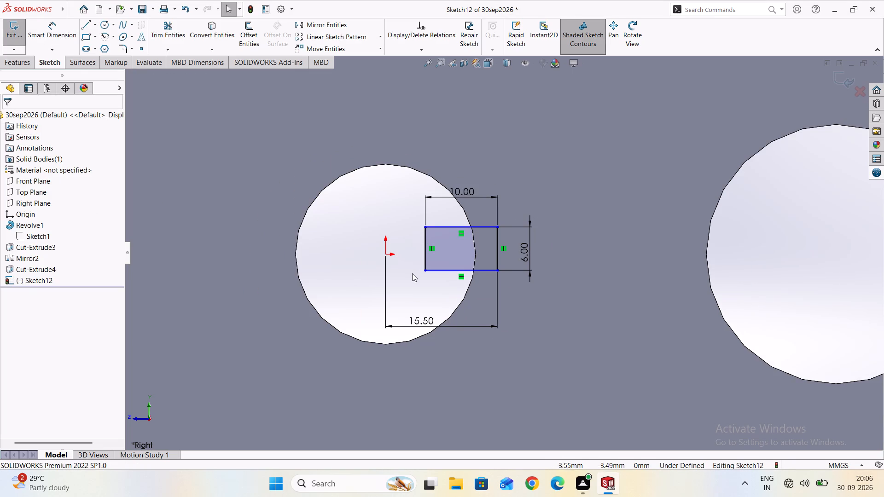
scroll(422, 270, "down", 2)
scroll(471, 245, "up", 2)
scroll(407, 247, "down", 2)
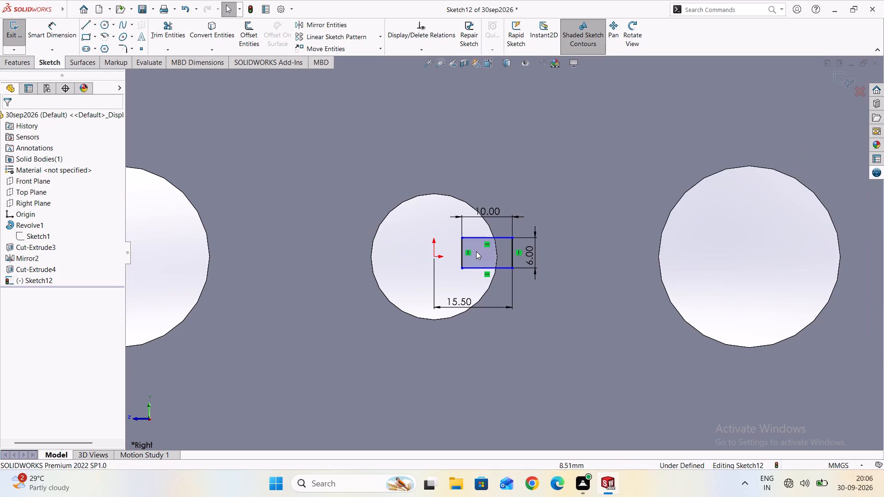
left_click(417, 48)
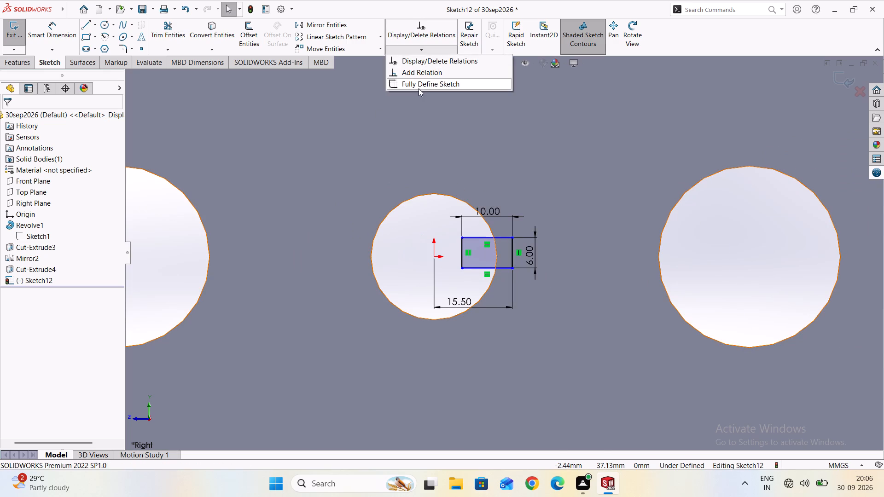
left_click(419, 85)
left_click(483, 240)
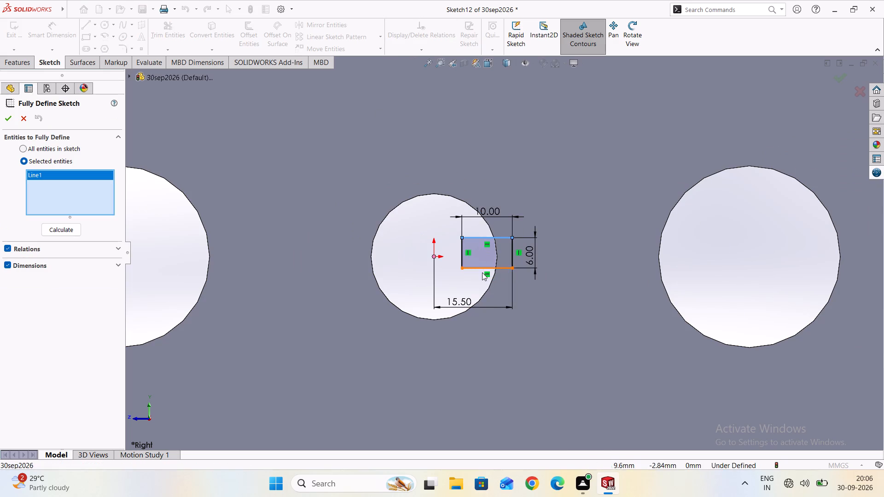
left_click(481, 268)
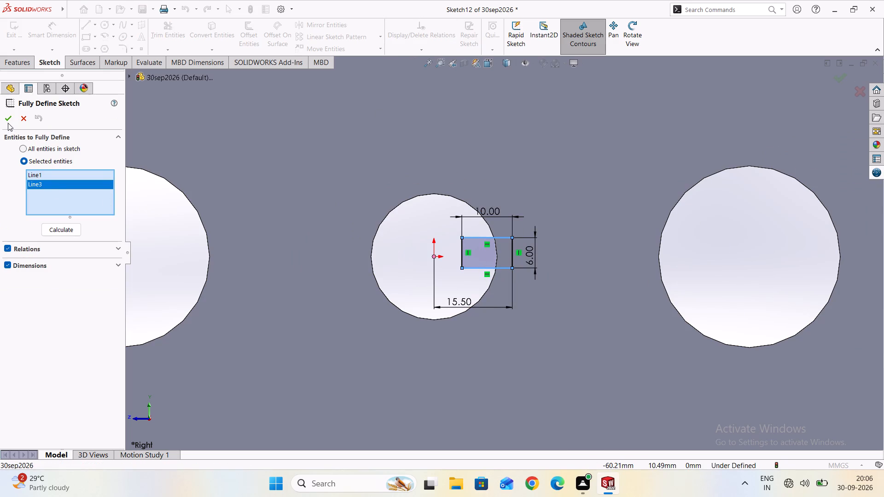
left_click(8, 120)
Set the vertical distance from the origin to the keyway rectangle's upper side to 3 mm.
scroll(326, 274, "down", 6)
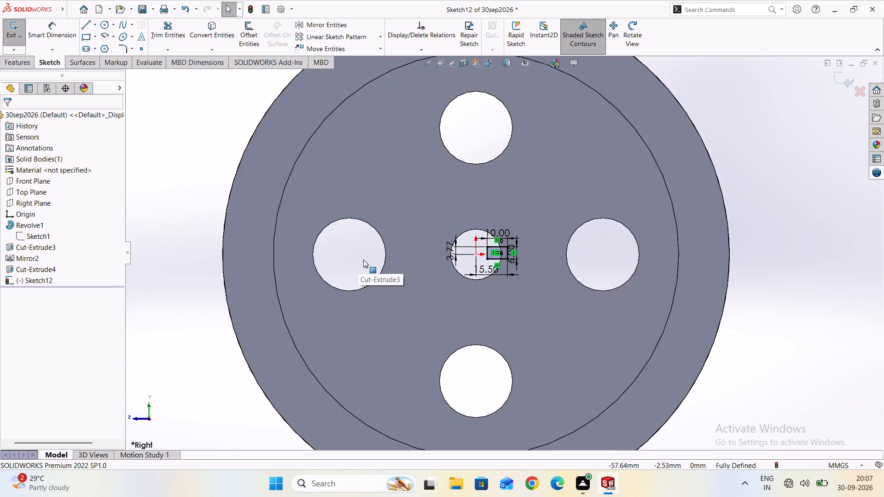
scroll(570, 256, "up", 4)
scroll(398, 243, "up", 6)
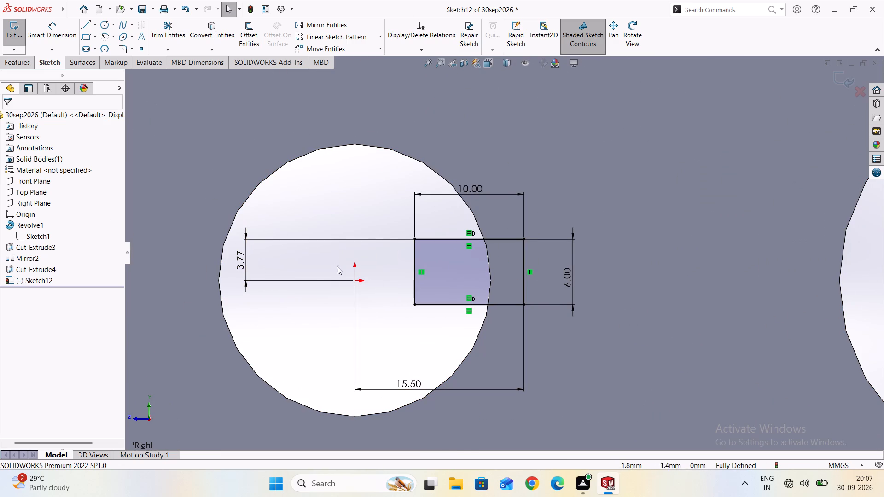
double_click(241, 258)
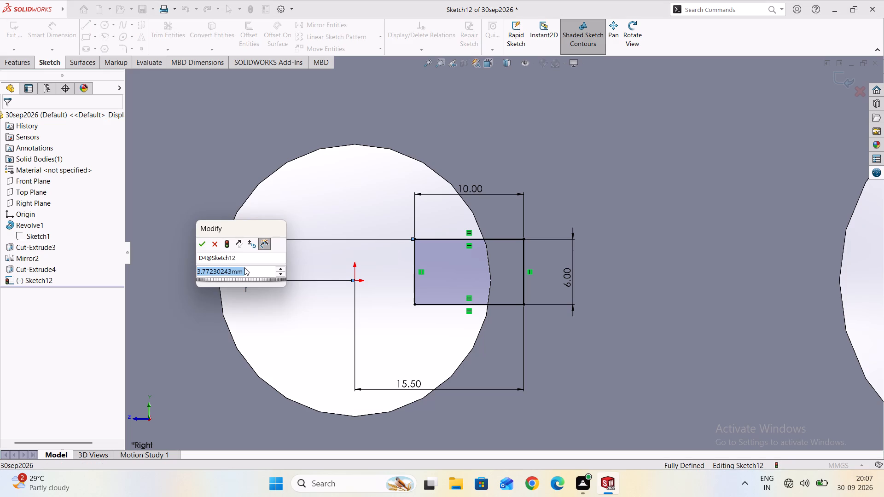
key("3")
key("Return")
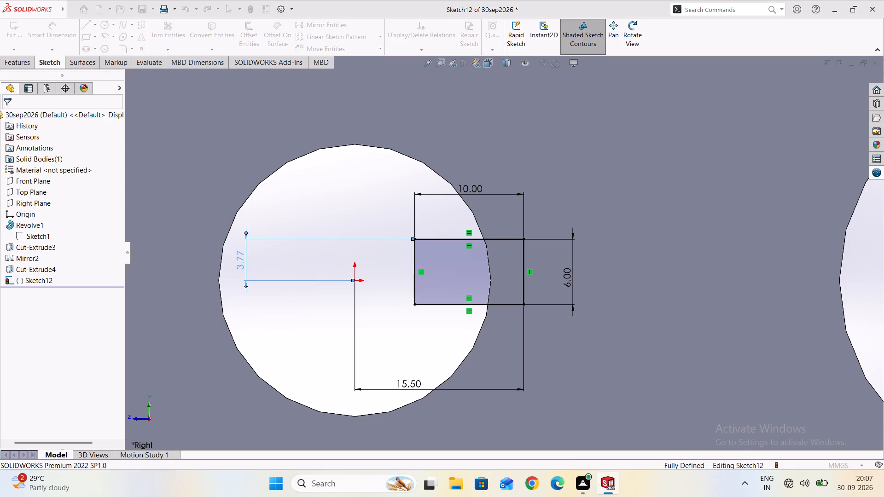
scroll(386, 277, "down", 2)
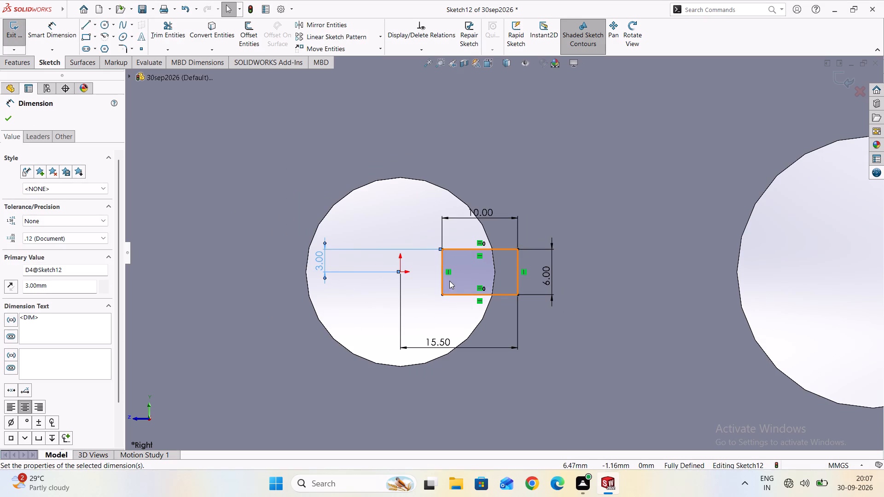
scroll(449, 281, "up", 1)
scroll(438, 279, "down", 3)
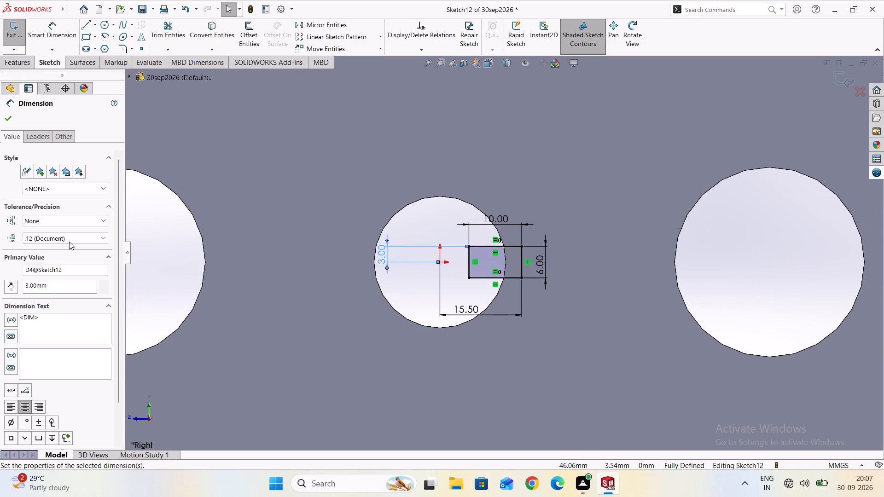
left_click(7, 119)
Cut-extrude the keyway rectangle through the hub with a Mid Plane depth of 100 mm.
left_click(23, 60)
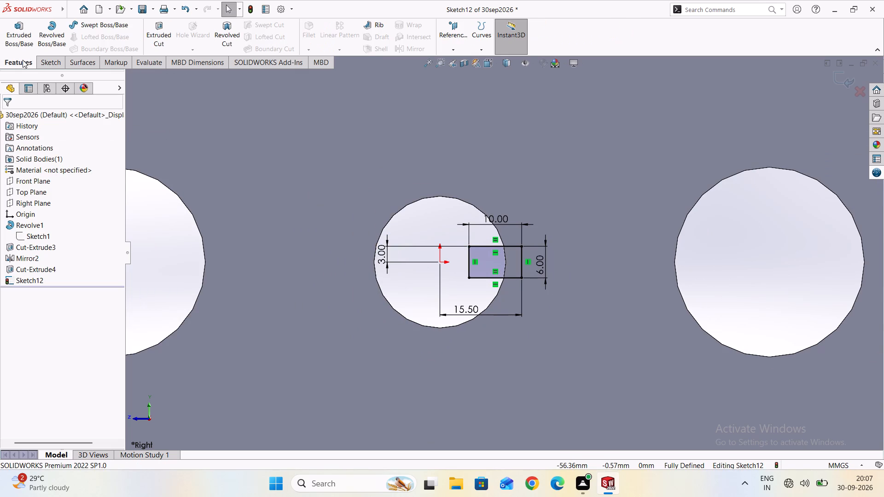
left_click(151, 40)
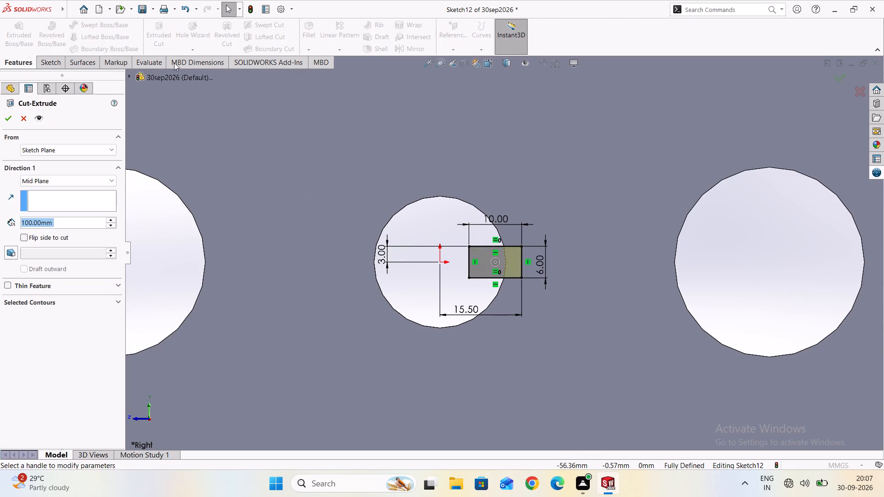
scroll(483, 270, "up", 2)
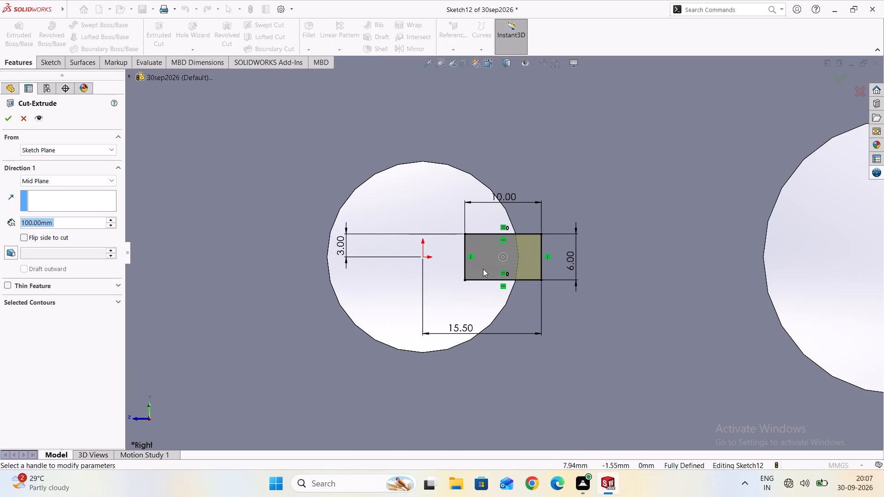
scroll(483, 269, "down", 2)
middle_click_drag(754, 359, 652, 399)
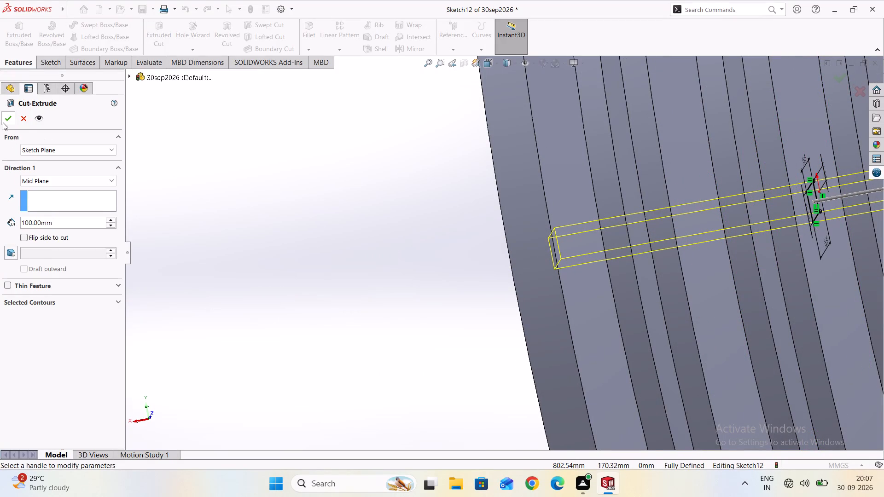
left_click(3, 122)
Examine the keyway cut in the bore from both sides of the pulley.
middle_click_drag(272, 248, 369, 269)
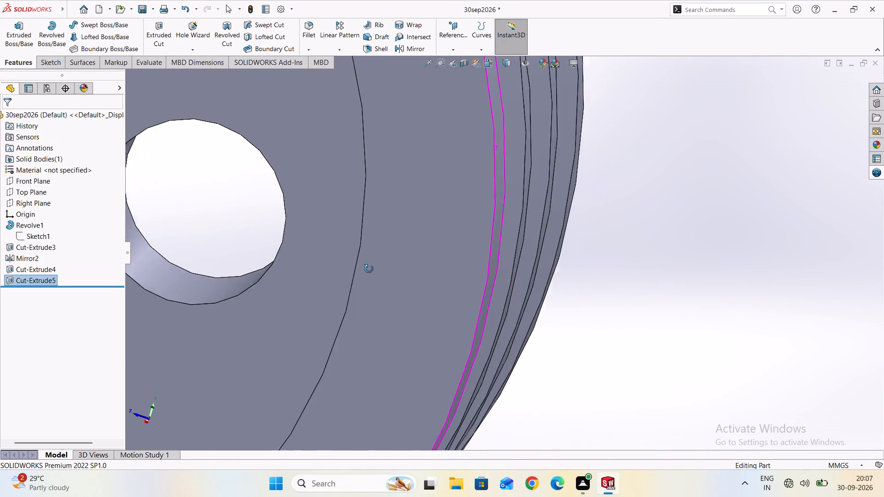
middle_click_drag(369, 269, 471, 254)
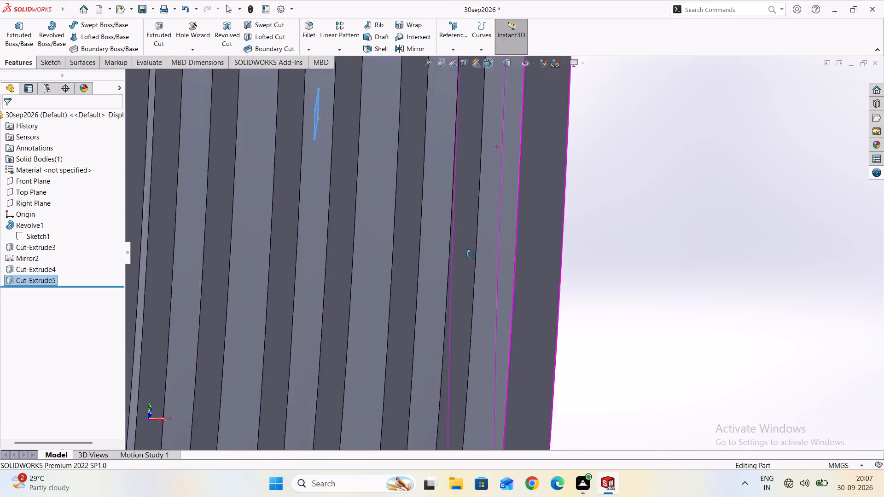
middle_click_drag(471, 254, 467, 254)
scroll(467, 254, "down", 7)
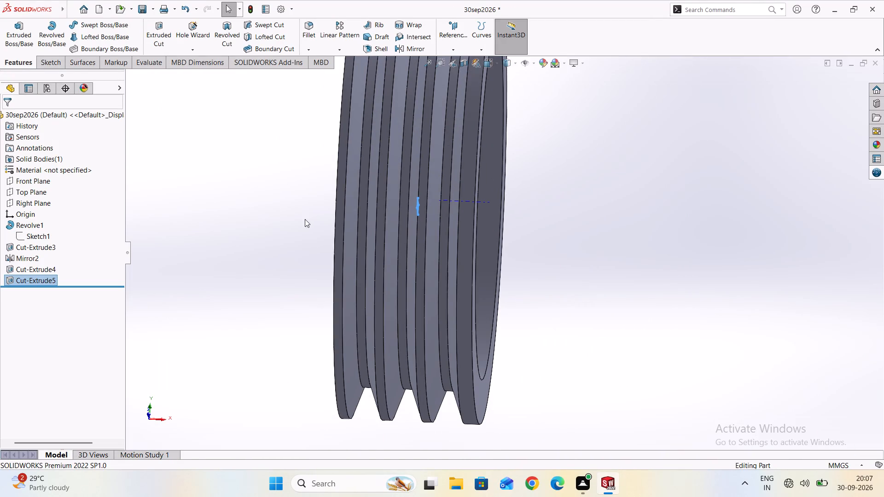
middle_click_drag(304, 220, 373, 230)
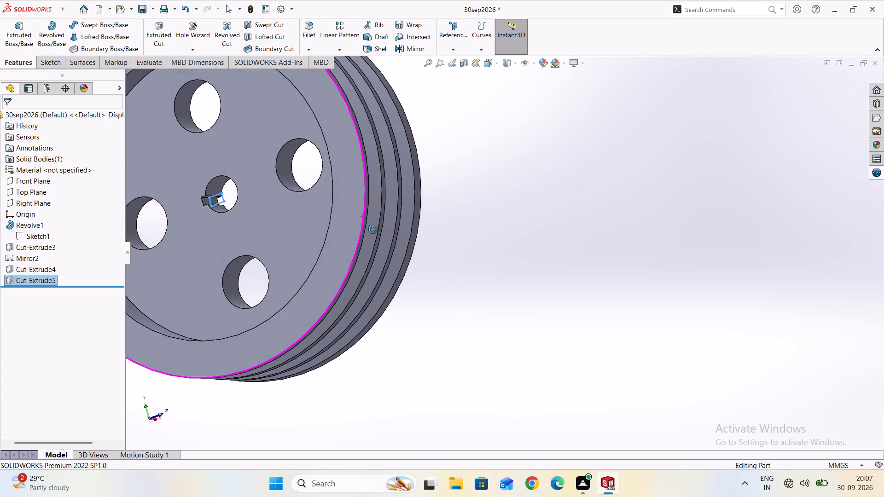
middle_click_drag(373, 230, 247, 176)
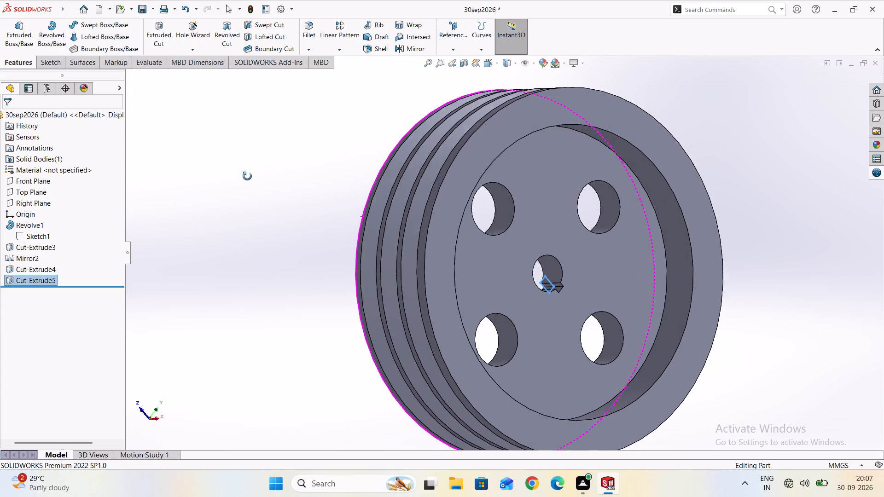
Examine the pulley's bore keyway, web holes, recesses and grooves from several angles on both sides.
middle_click_drag(247, 176, 240, 189)
middle_click_drag(292, 141, 261, 198)
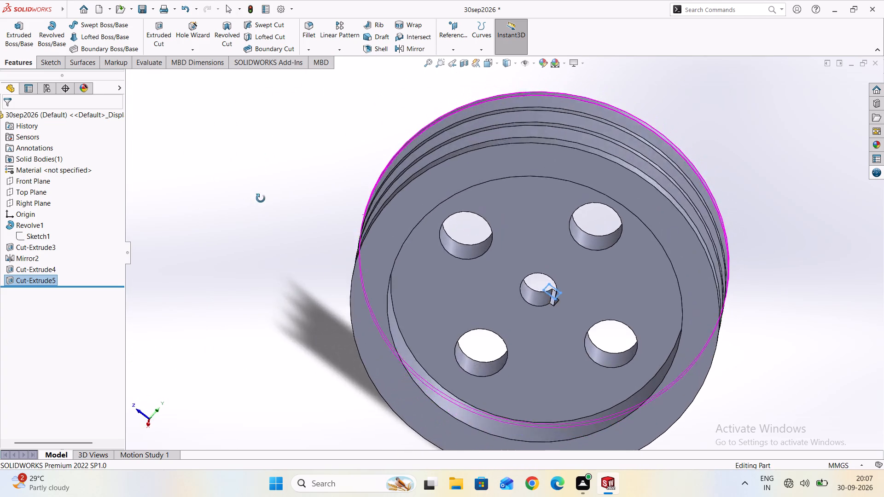
middle_click_drag(261, 198, 264, 158)
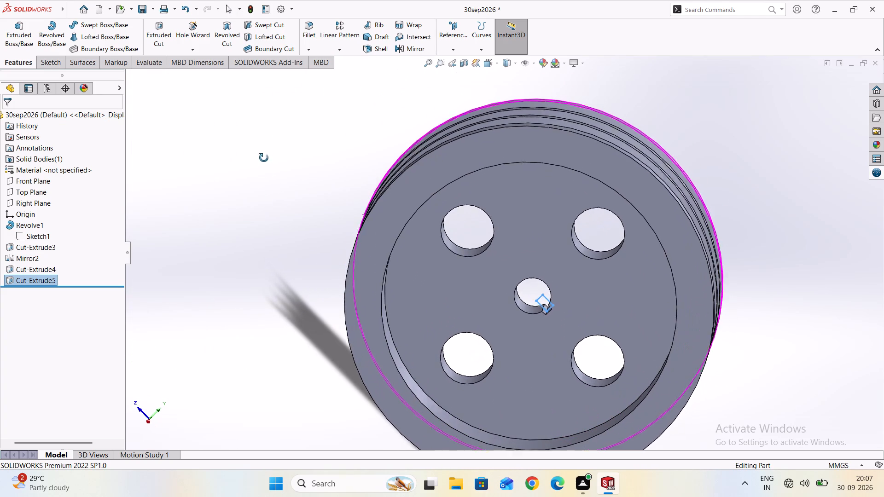
middle_click_drag(264, 158, 264, 157)
middle_click_drag(229, 298, 216, 183)
middle_click_drag(279, 359, 254, 264)
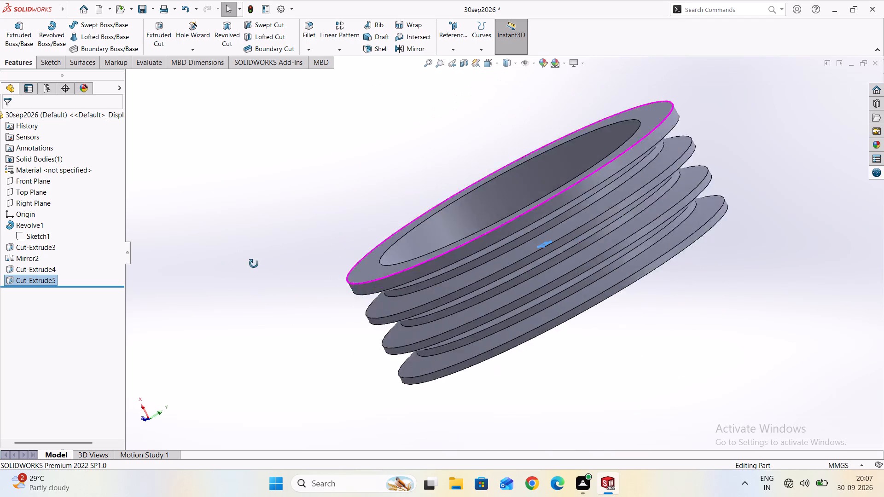
middle_click_drag(254, 264, 242, 214)
middle_click_drag(315, 339, 270, 211)
middle_click_drag(272, 313, 251, 206)
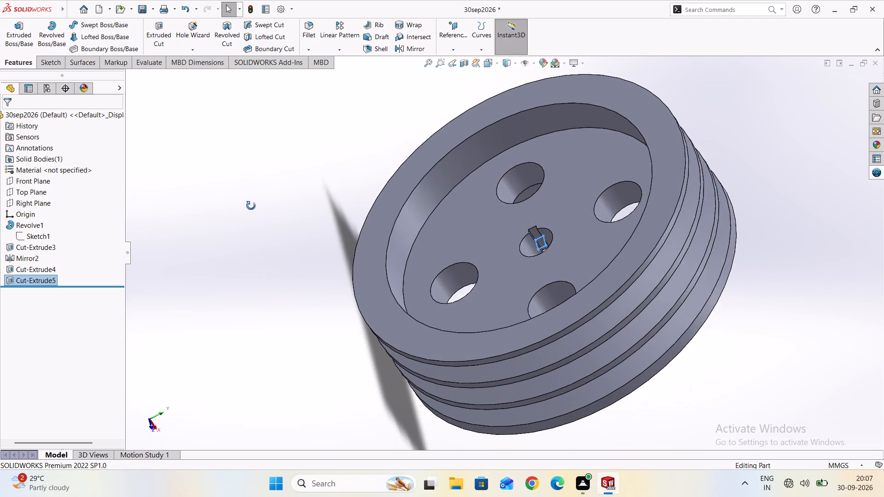
middle_click_drag(251, 206, 251, 192)
middle_click_drag(262, 257, 135, 104)
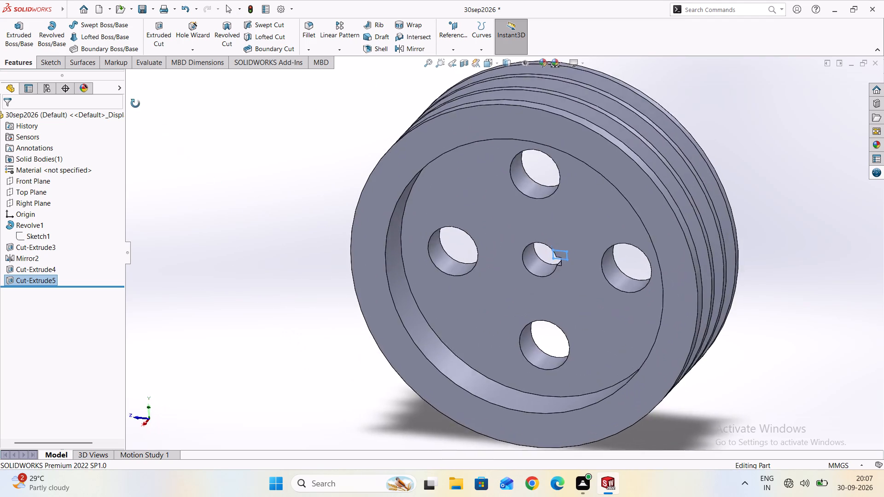
middle_click_drag(135, 104, 186, 120)
middle_click_drag(780, 196, 773, 162)
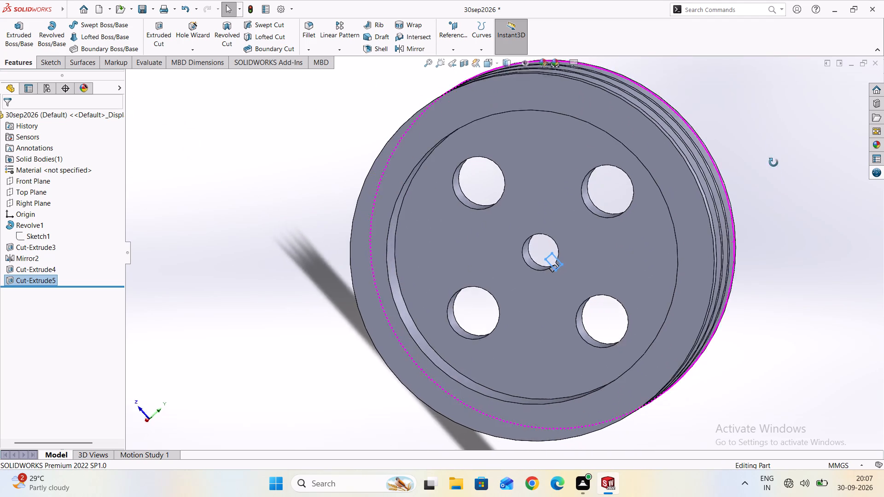
middle_click_drag(773, 162, 728, 188)
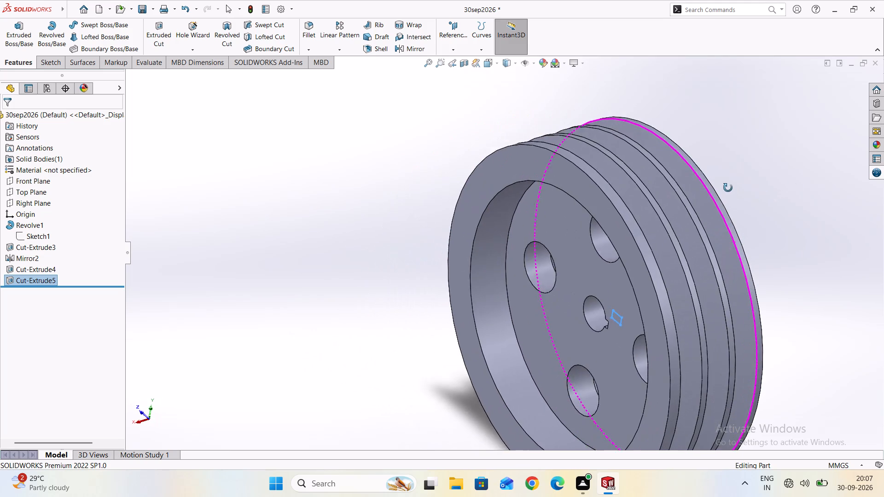
middle_click_drag(728, 188, 764, 160)
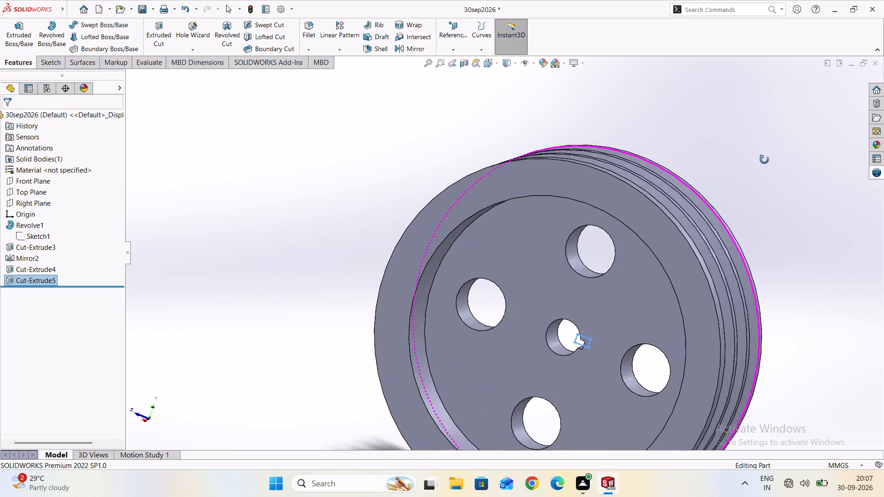
middle_click_drag(764, 160, 785, 176)
scroll(727, 168, "down", 1)
middle_click_drag(727, 169, 606, 282)
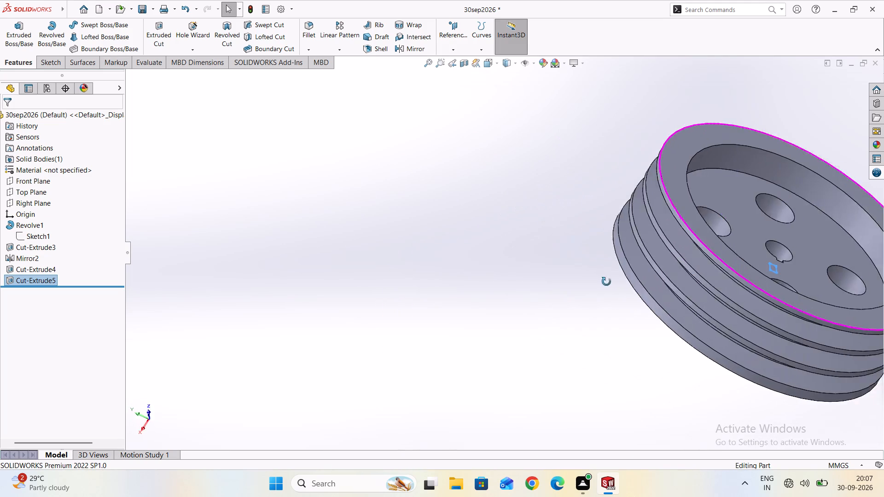
middle_click_drag(606, 282, 692, 122)
middle_click_drag(695, 204, 710, 164)
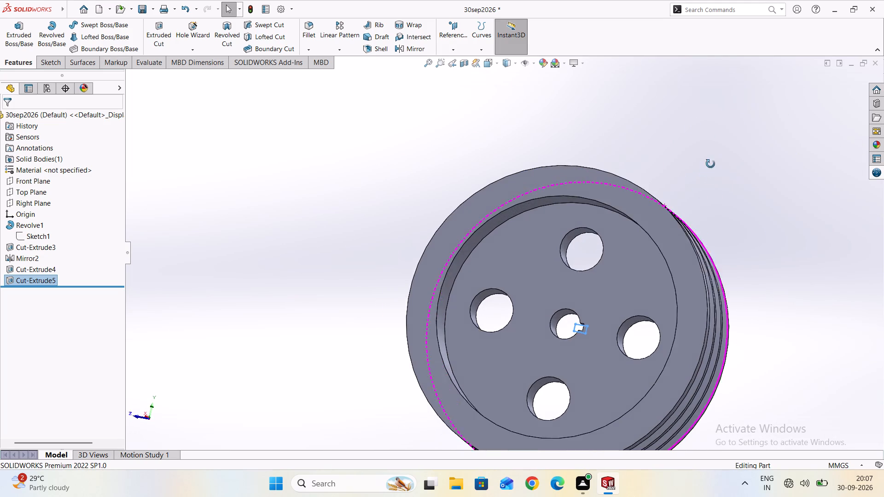
middle_click_drag(710, 164, 727, 158)
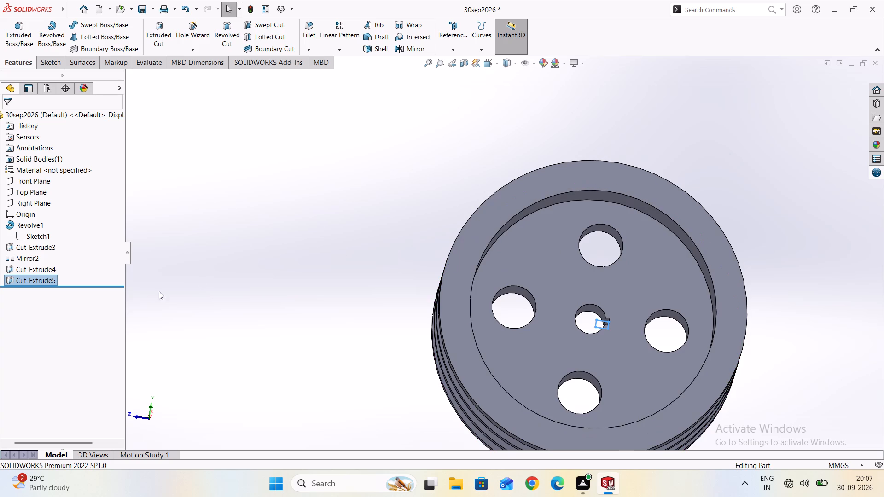
On the Right Plane, sketch a circle of about 28 mm radius centred on the origin around the bore.
left_click(34, 202)
left_click(47, 186)
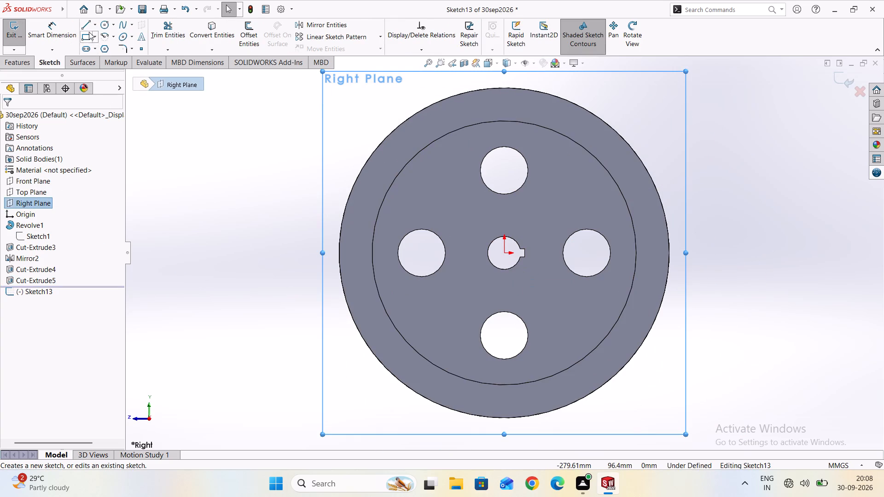
left_click(113, 29)
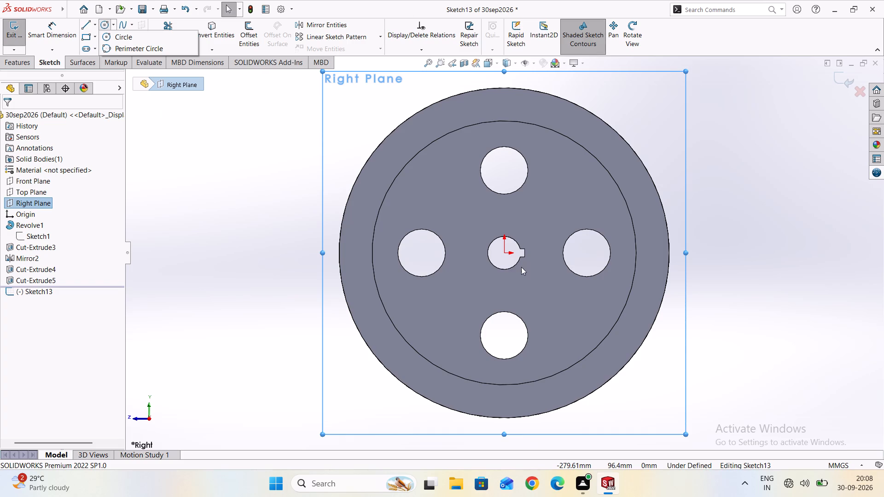
left_click(114, 38)
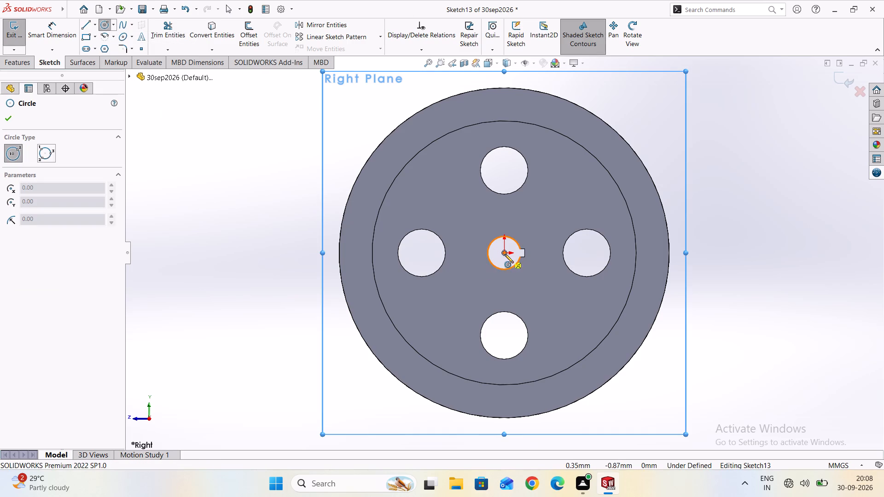
left_click(504, 251)
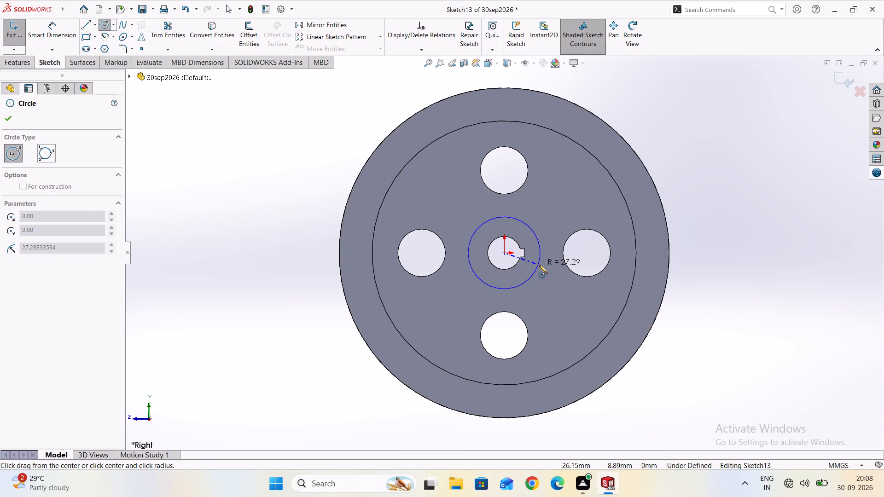
left_click(539, 265)
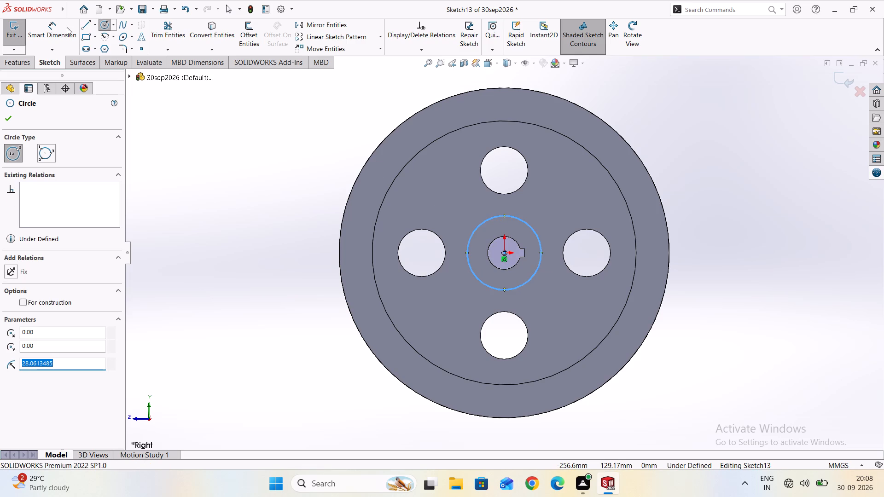
Dimension the hub circle's diameter as 50 mm.
left_click(67, 28)
left_click(483, 220)
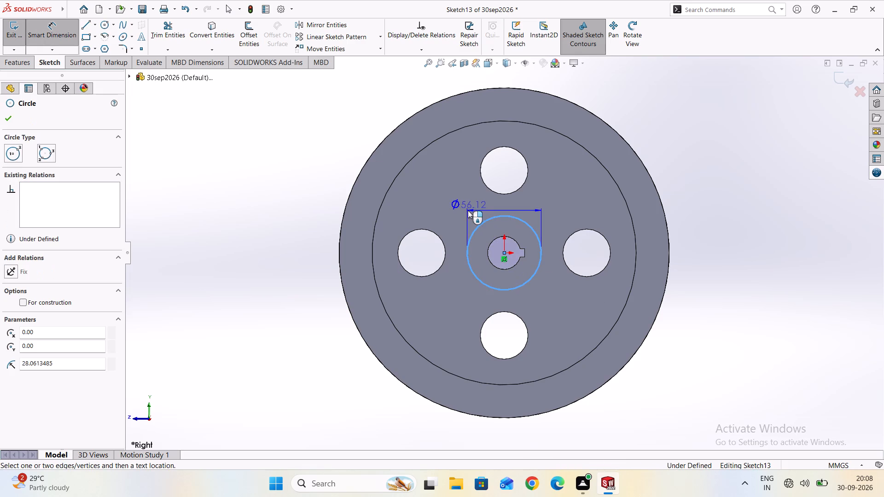
left_click(316, 168)
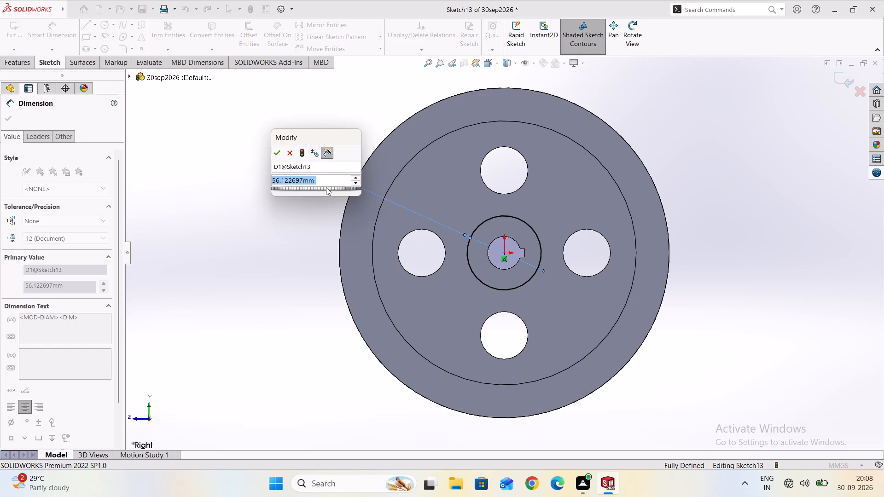
key("5")
key("0")
key("Return")
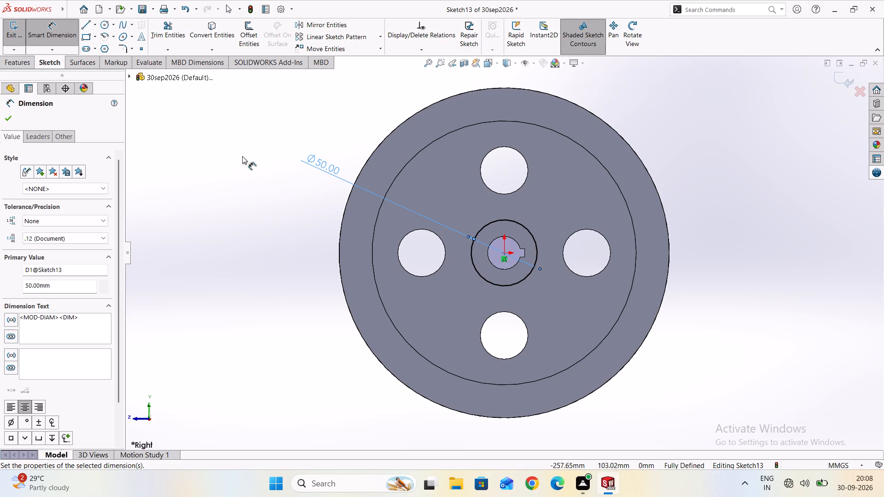
Boss-extrude the hub circle Mid Plane to a depth of 48 mm, with Merge result on.
left_click(1, 58)
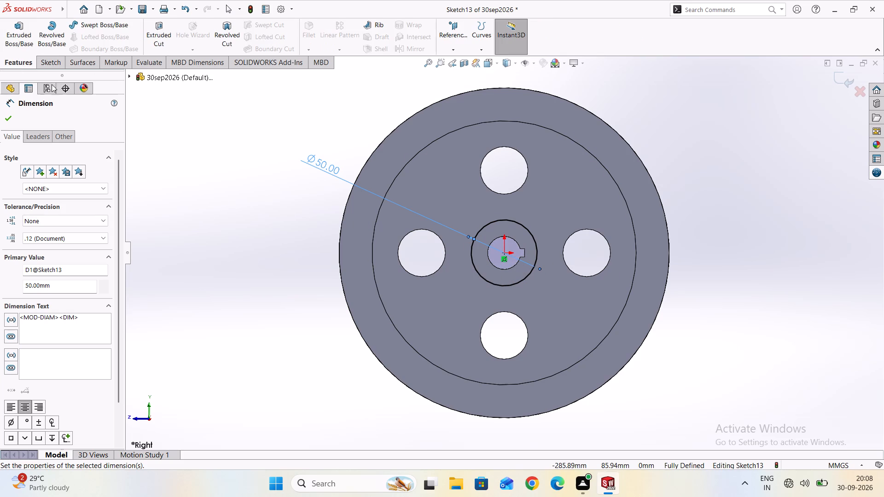
left_click(29, 42)
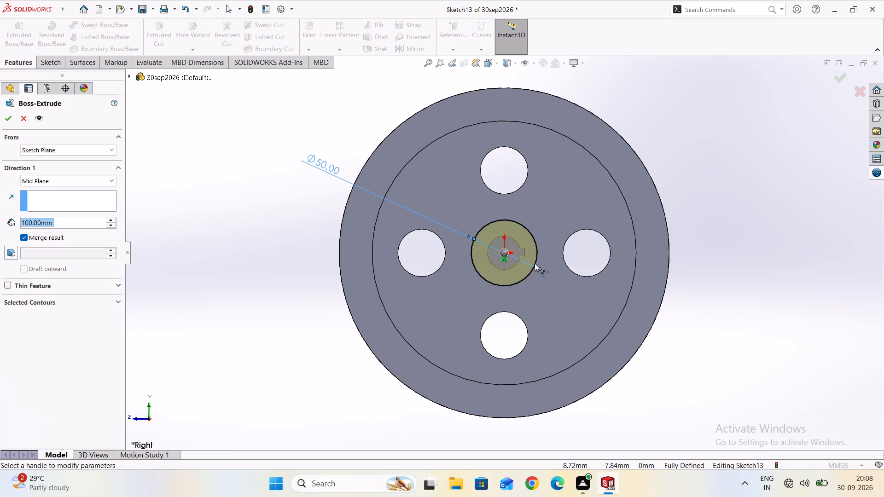
left_click(516, 270)
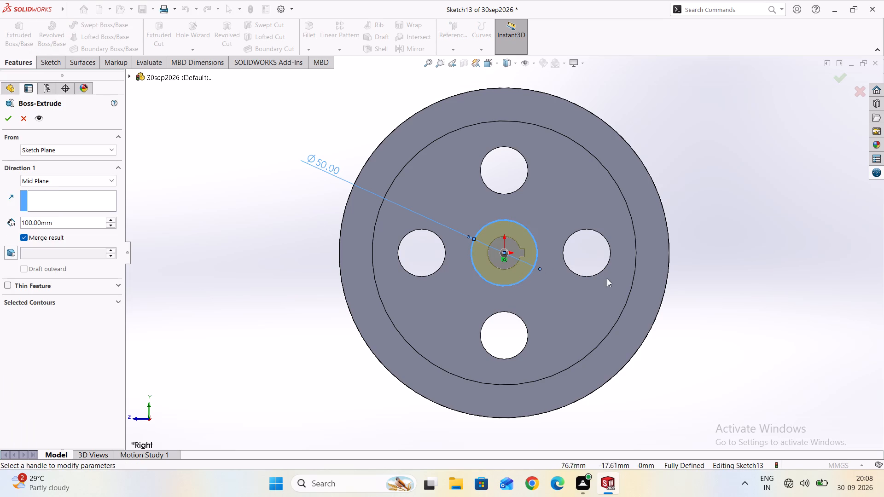
middle_click_drag(801, 303, 657, 336)
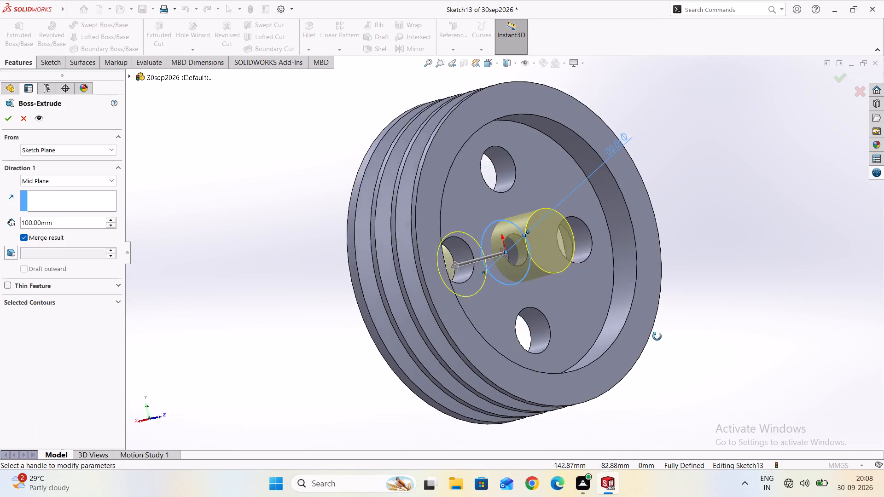
middle_click_drag(657, 336, 697, 350)
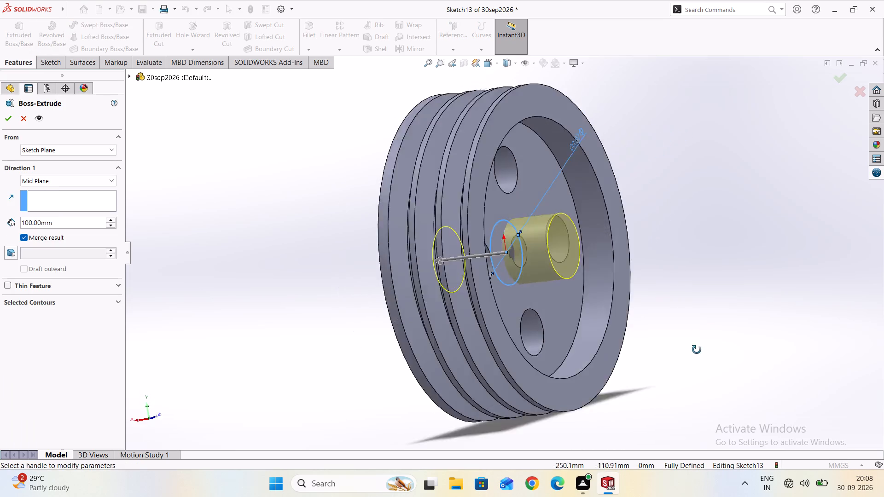
middle_click_drag(697, 350, 713, 368)
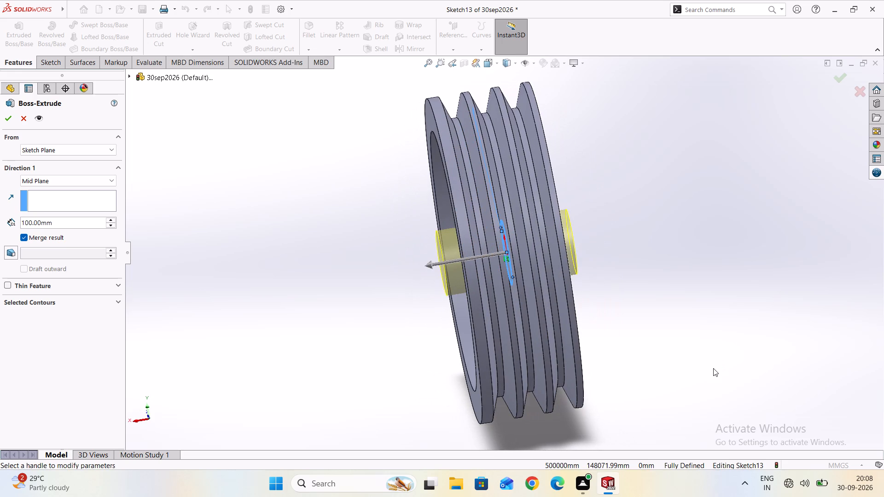
middle_click_drag(749, 387, 750, 387)
middle_click_drag(750, 387, 715, 376)
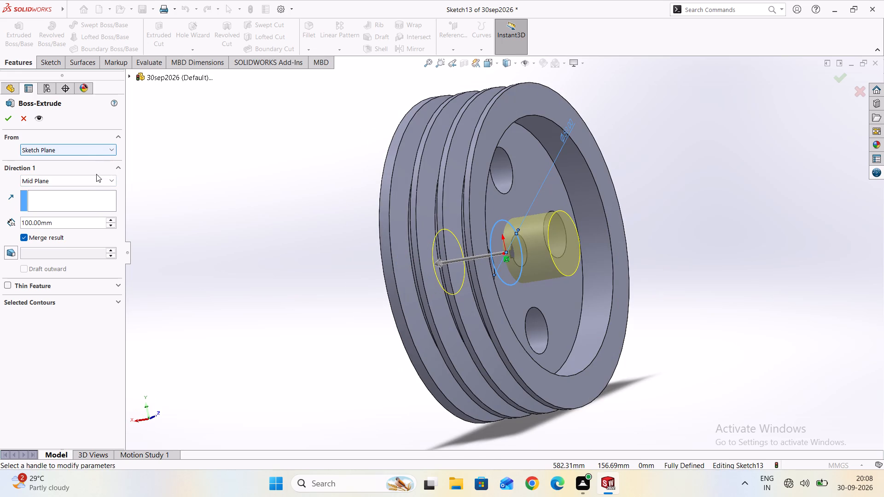
left_click(75, 223)
key("BackSpace")
key("BackSpace")
key("BackSpace")
key("BackSpace")
key("BackSpace")
key("BackSpace")
key("BackSpace")
key("BackSpace")
key("BackSpace")
key("BackSpace")
key("BackSpace")
key("BackSpace")
key("BackSpace")
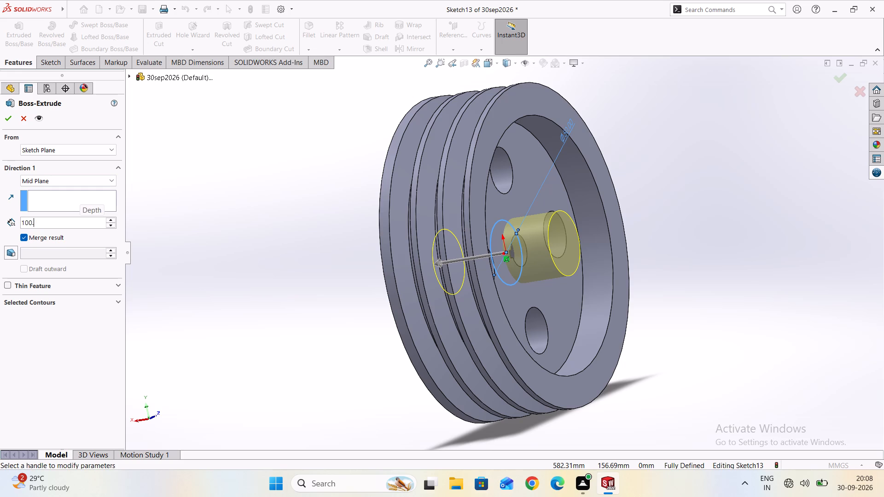
type("48")
key("Return")
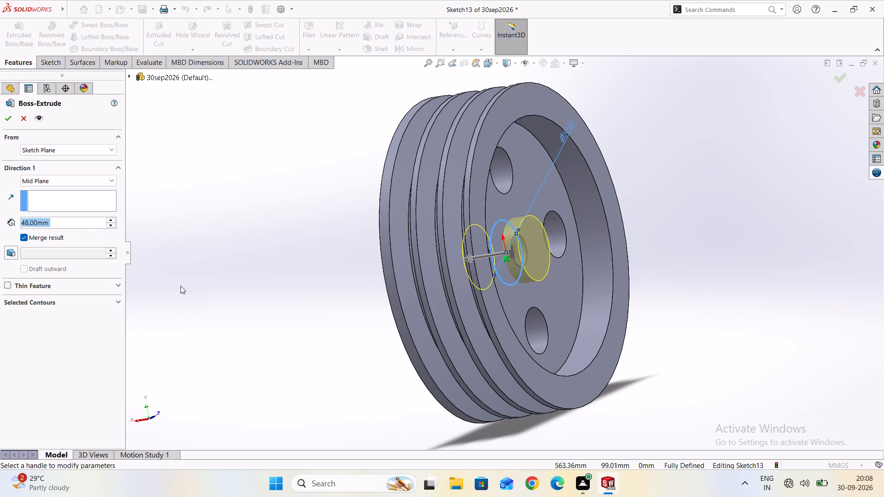
left_click(8, 119)
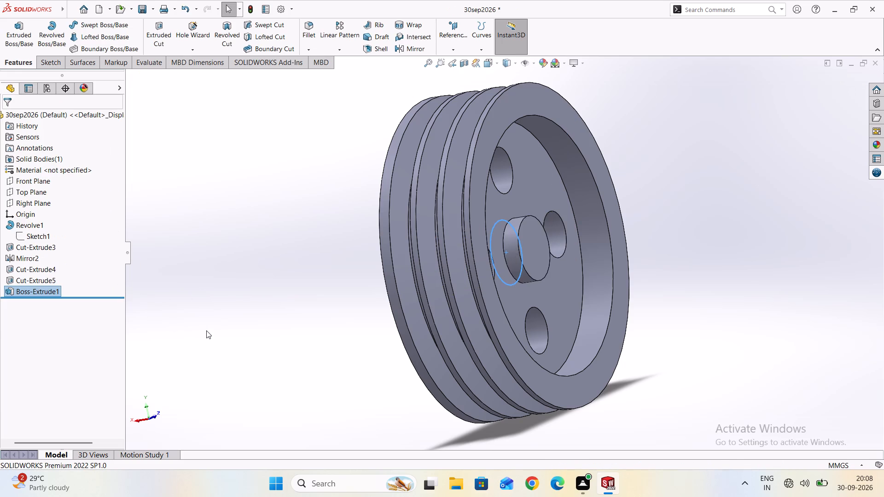
Examine the pulley's new hub, web holes, recesses and grooves from several angles.
middle_click_drag(204, 328, 329, 317)
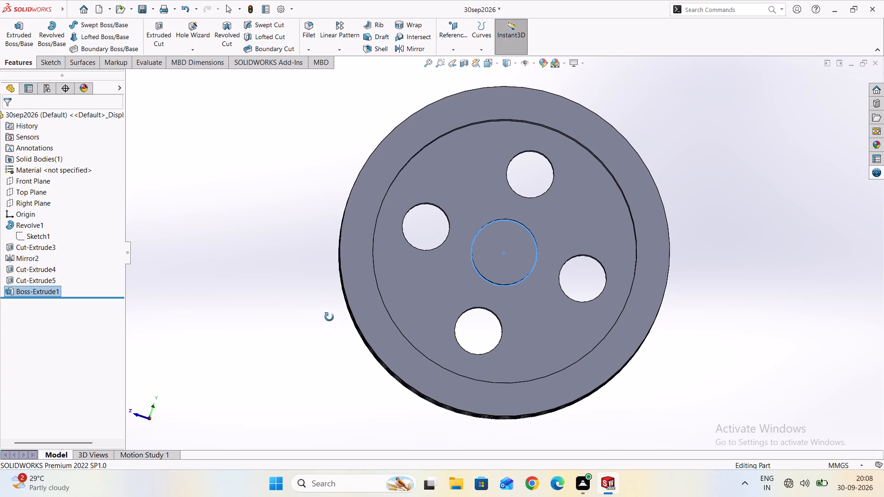
middle_click_drag(329, 317, 329, 316)
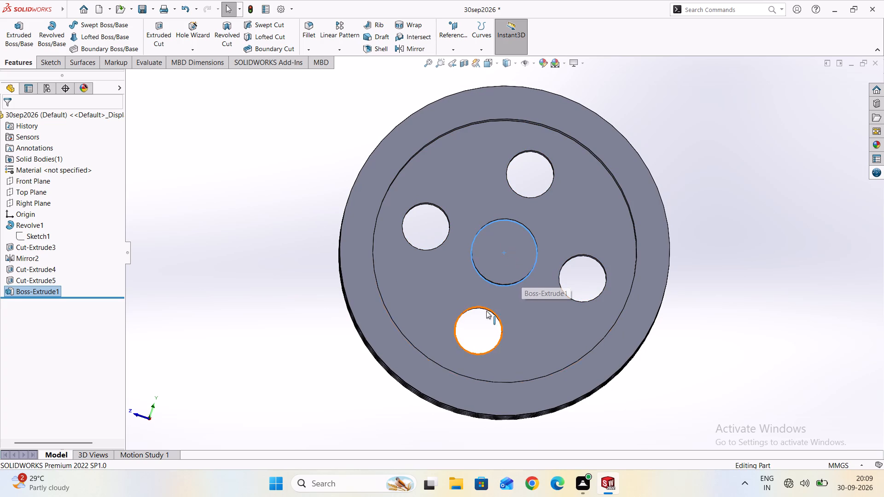
middle_click(440, 278)
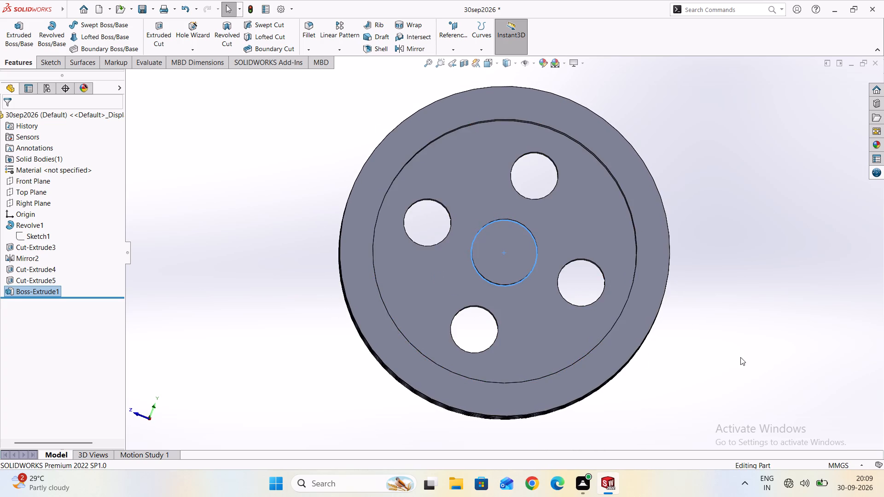
middle_click_drag(740, 357, 814, 385)
scroll(740, 357, "down", 1)
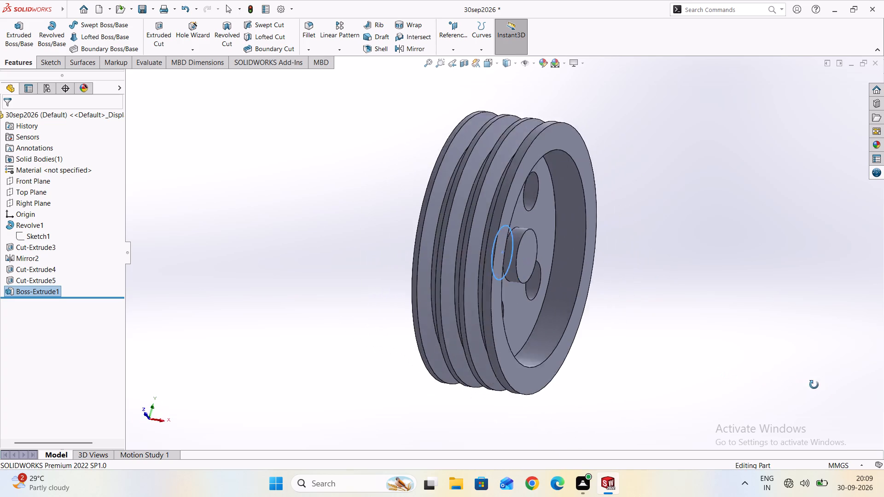
middle_click_drag(814, 385, 747, 371)
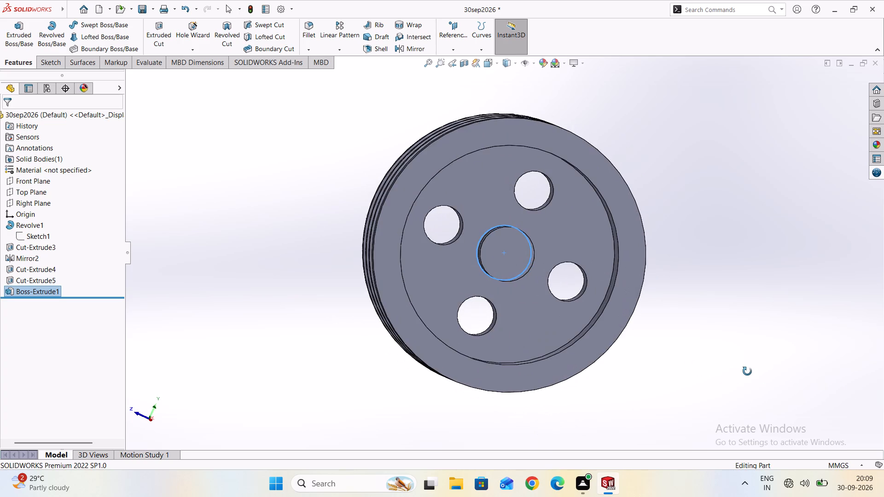
middle_click_drag(747, 371, 604, 438)
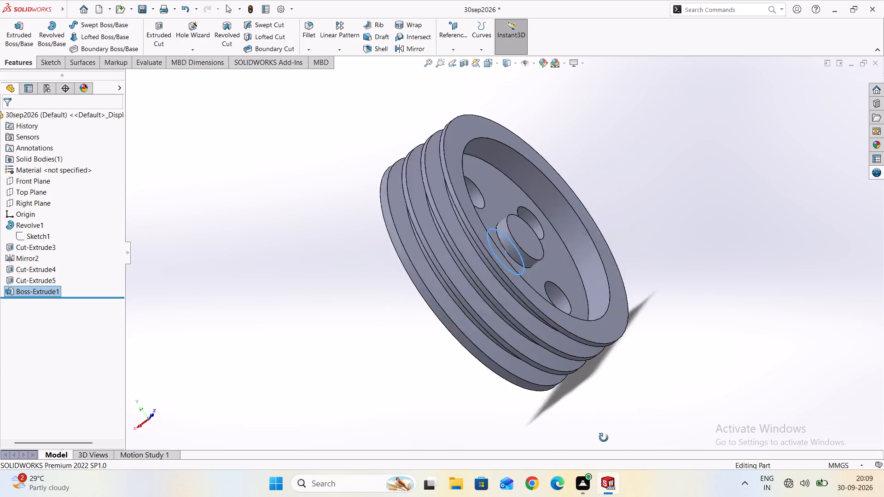
middle_click_drag(604, 438, 494, 303)
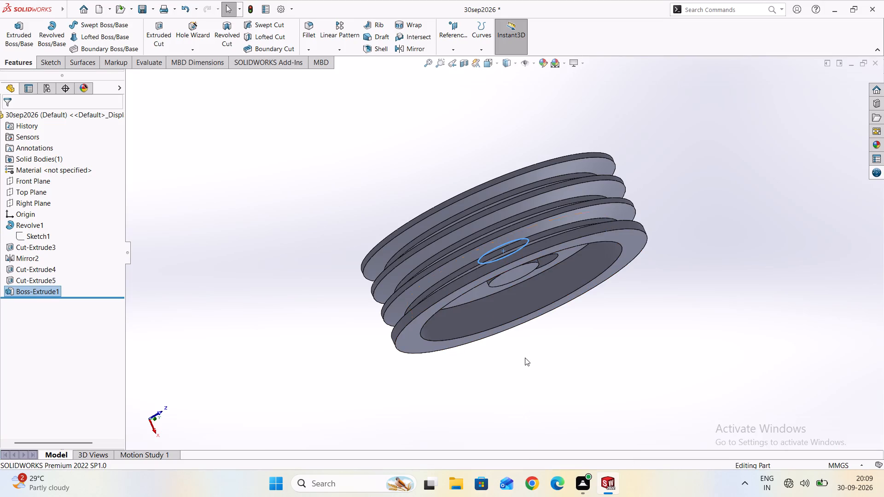
middle_click_drag(527, 360, 670, 292)
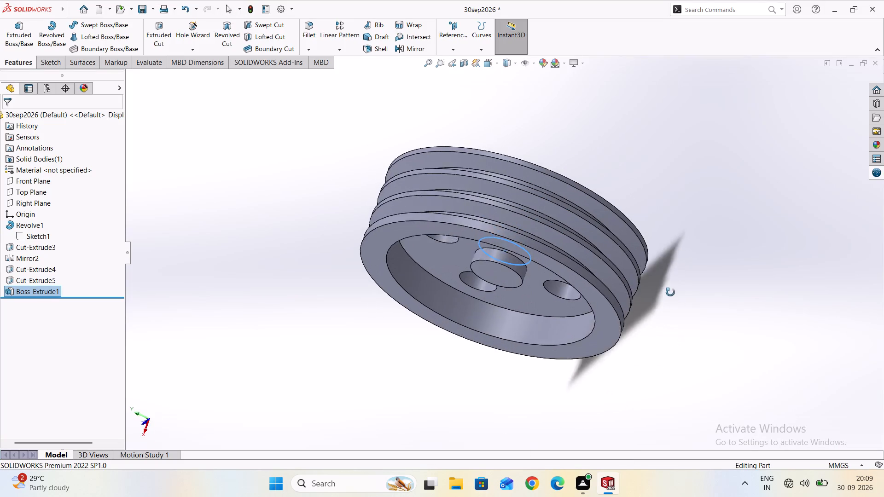
middle_click_drag(670, 292, 669, 291)
middle_click_drag(632, 388, 654, 287)
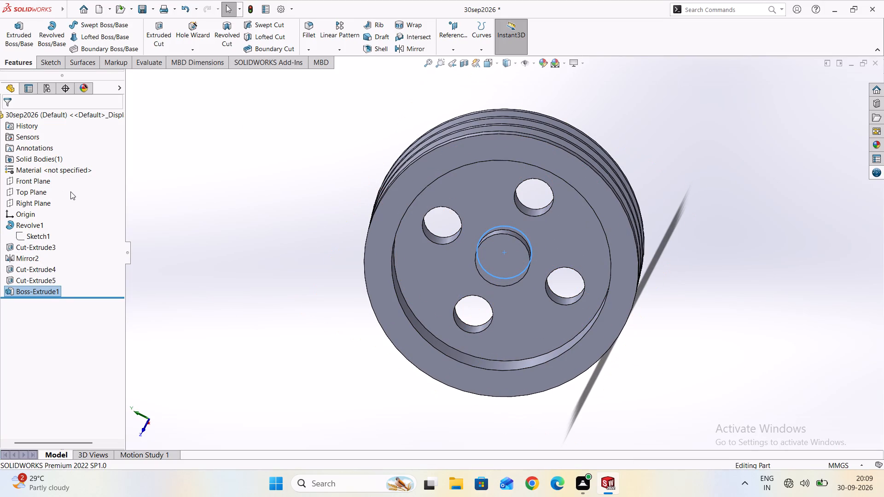
key("Escape")
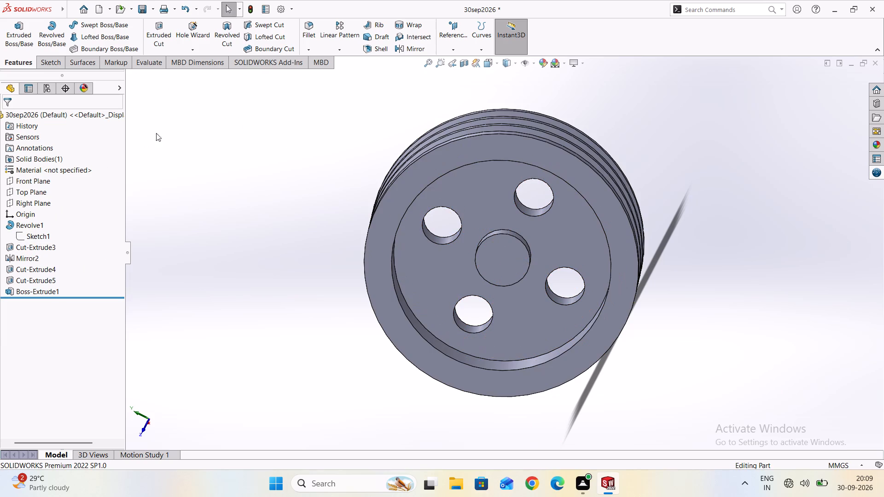
key("Escape")
scroll(176, 200, "down", 3)
middle_click_drag(212, 213, 256, 225)
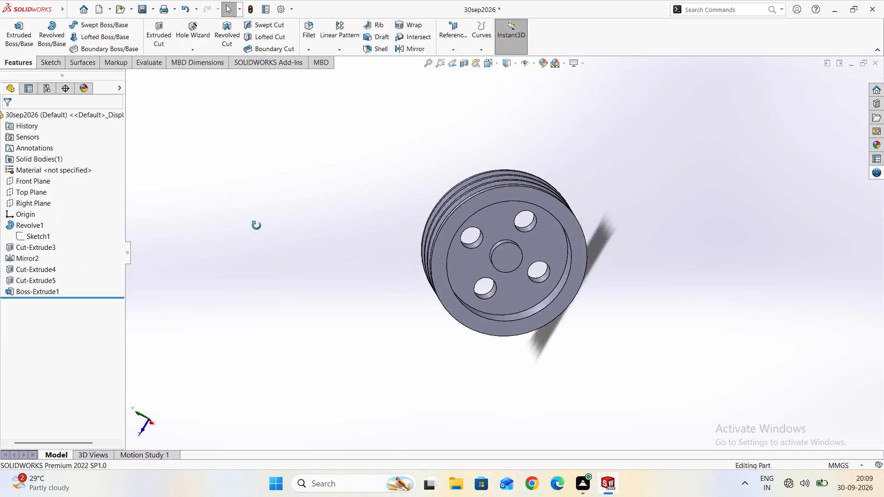
middle_click_drag(256, 225, 309, 199)
key("Escape")
key("Escape")
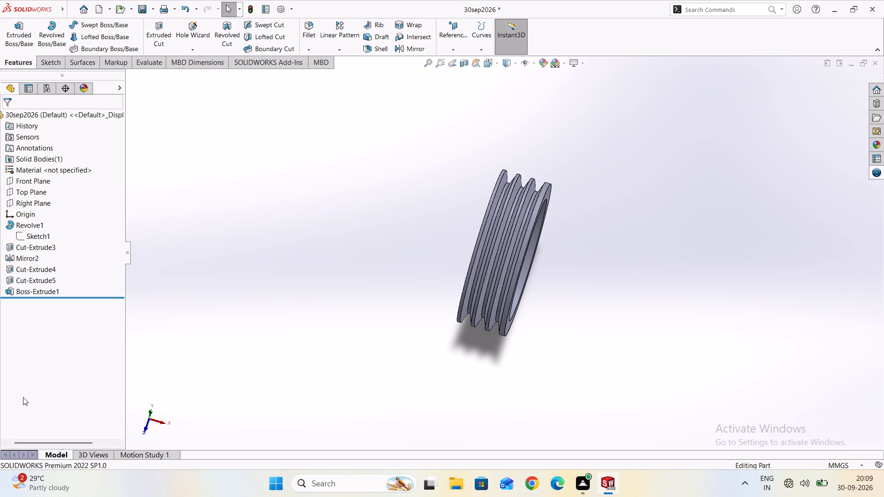
On the Right Plane, sketch a circle of about 12.6 mm radius centred on the origin for the bore.
left_click(161, 422)
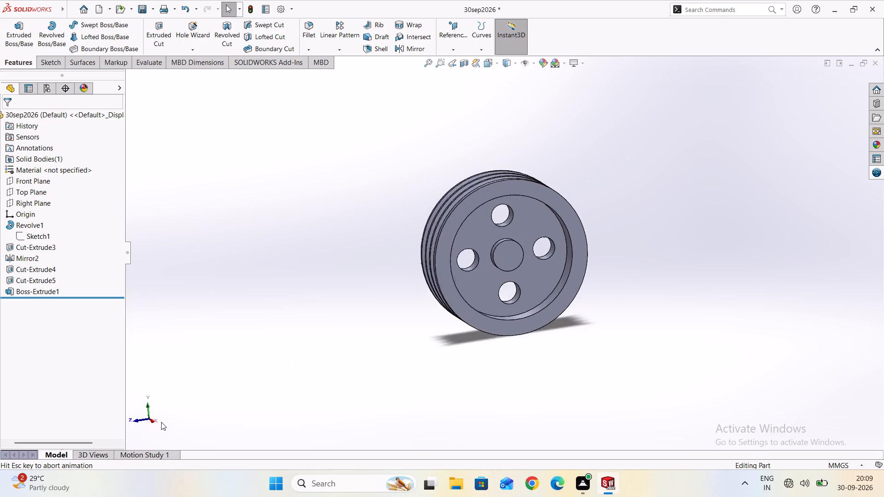
left_click(140, 417)
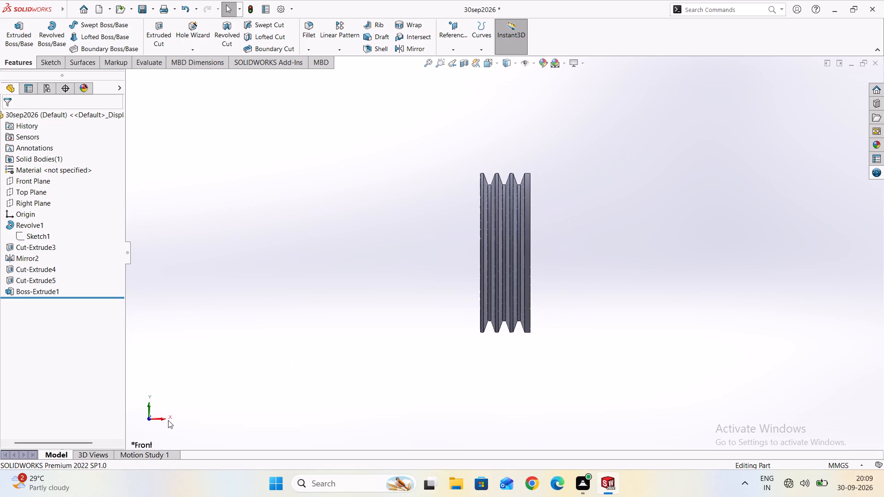
right_click(28, 206)
left_click(37, 192)
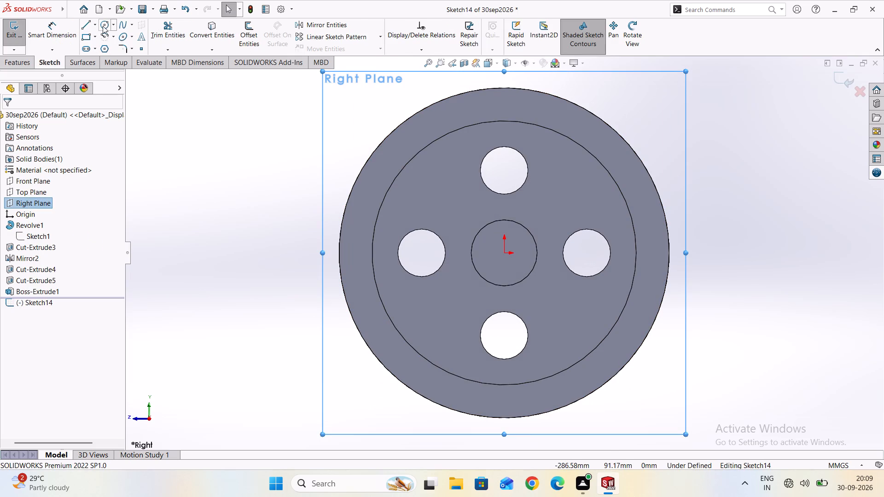
left_click(103, 26)
left_click(506, 253)
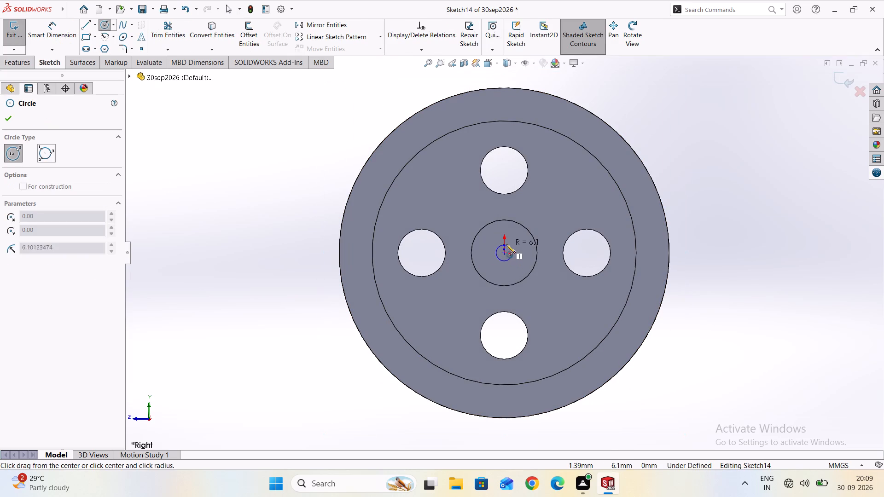
left_click(509, 237)
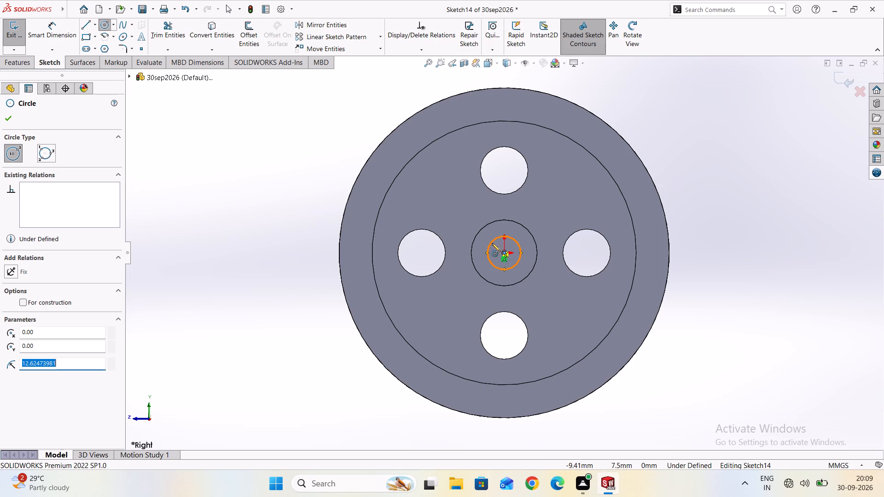
Dimension the bore circle's diameter as 25 mm.
left_click(49, 38)
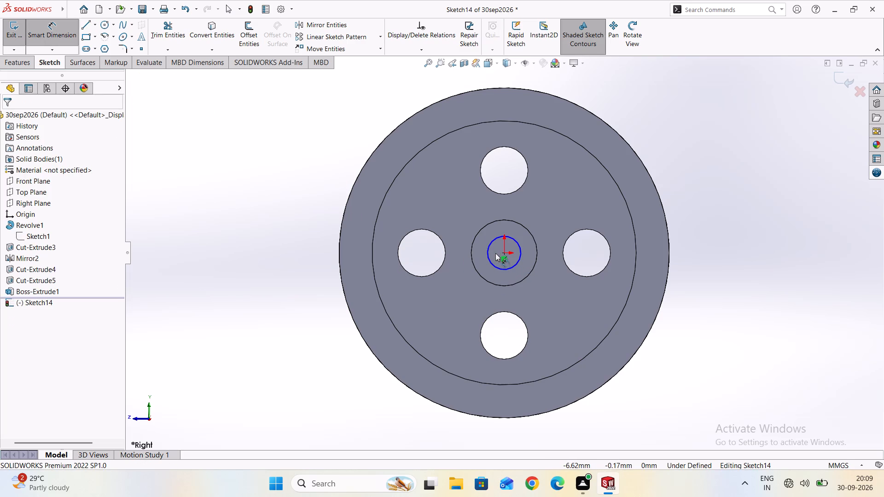
left_click(489, 249)
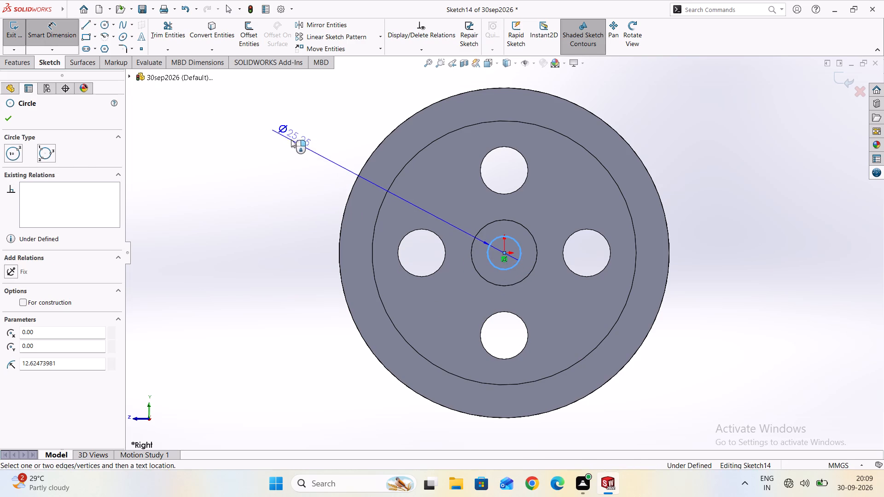
left_click(291, 139)
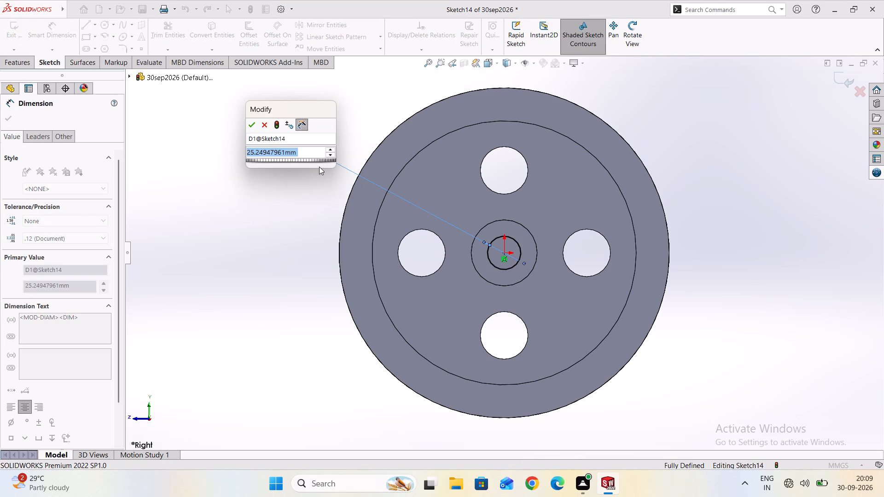
type("25")
key("Return")
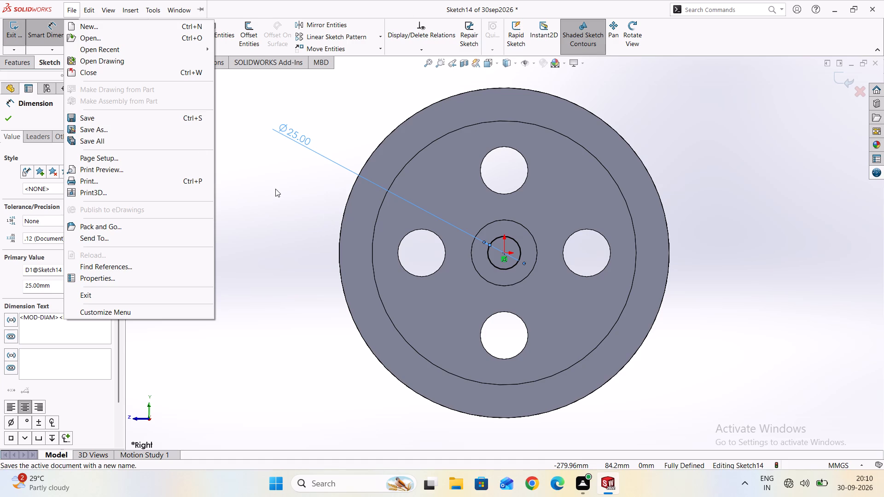
key("Escape")
Sketch a corner rectangle about 10 by 10.3 mm for the keyway, straddling the bore circle's edge beside the origin.
left_click(82, 38)
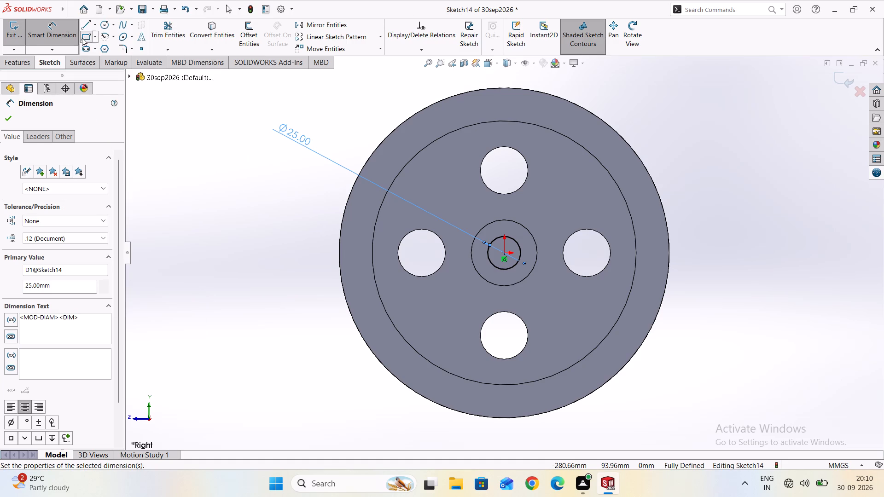
scroll(524, 249, "up", 5)
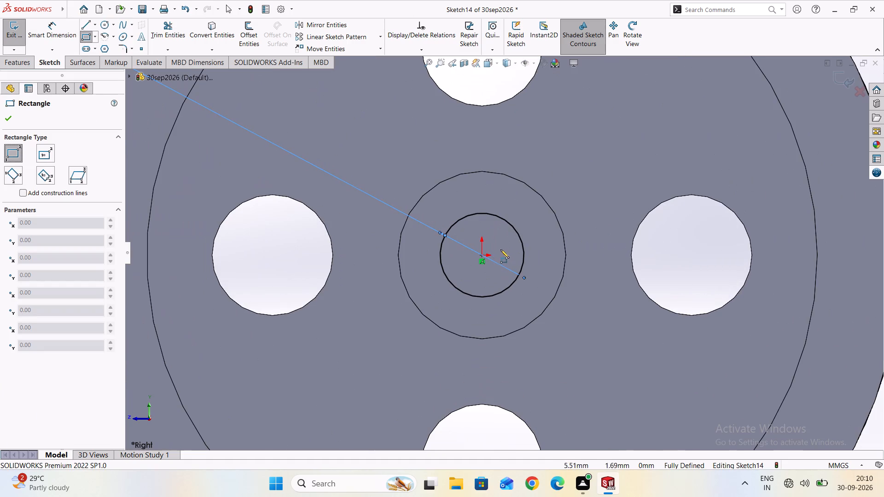
left_click(506, 239)
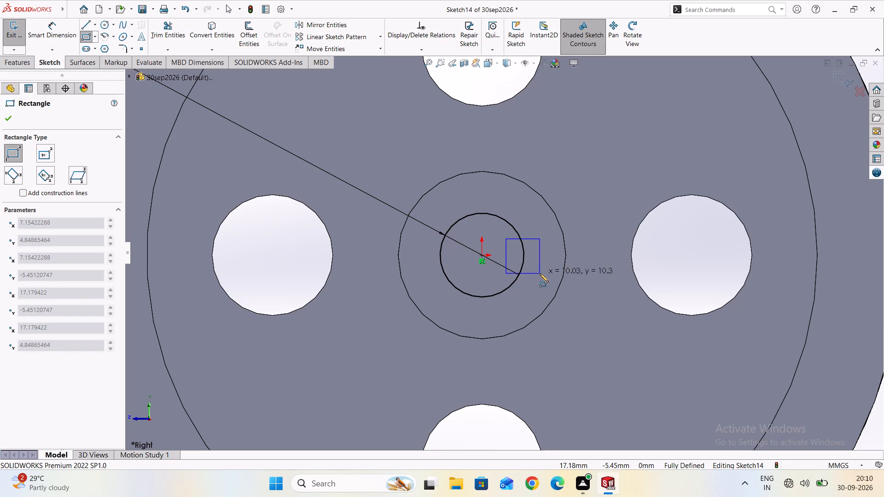
left_click(540, 273)
Dimension the keyway rectangle's horizontal side as 10 mm and its vertical side as 6 mm.
left_click(37, 31)
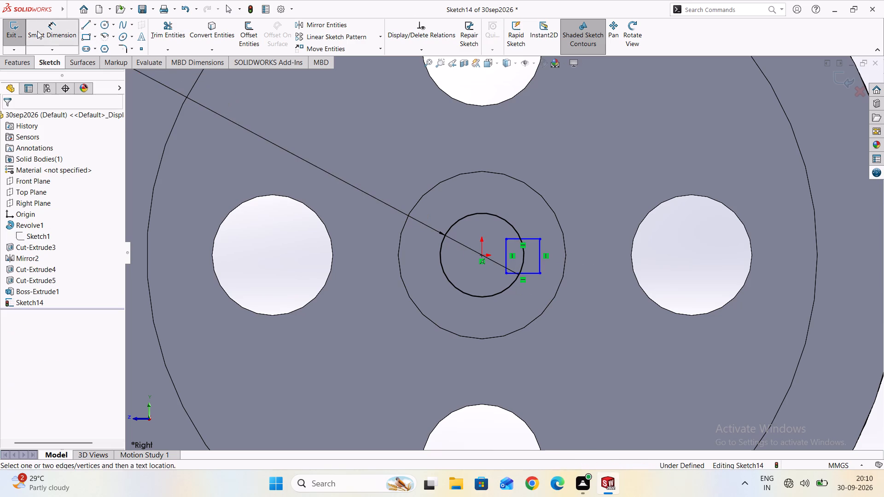
left_click(531, 240)
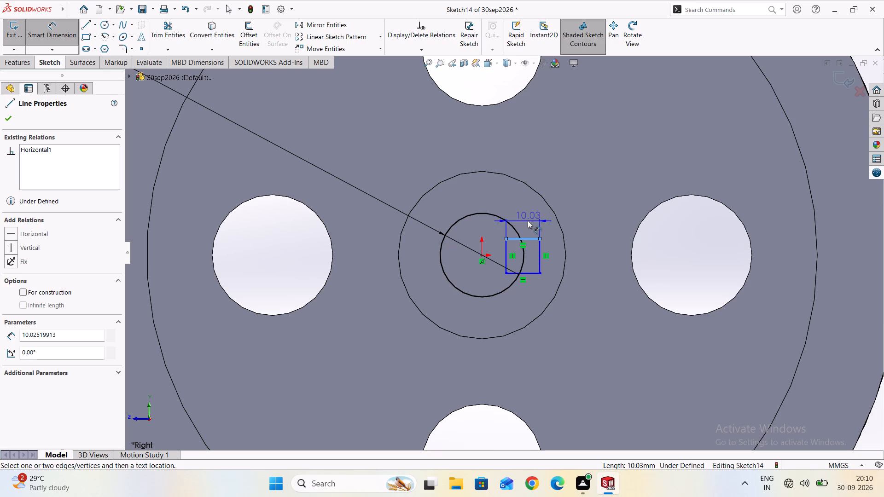
double_click(528, 220)
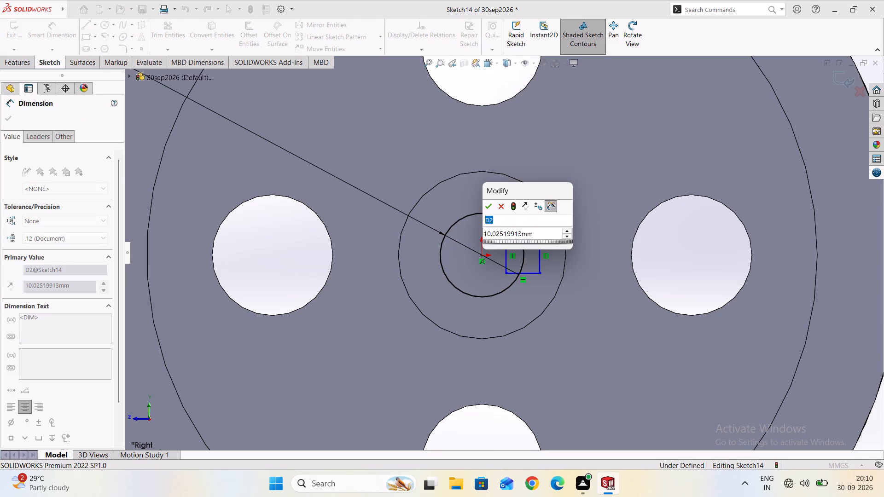
type("10")
key("Return")
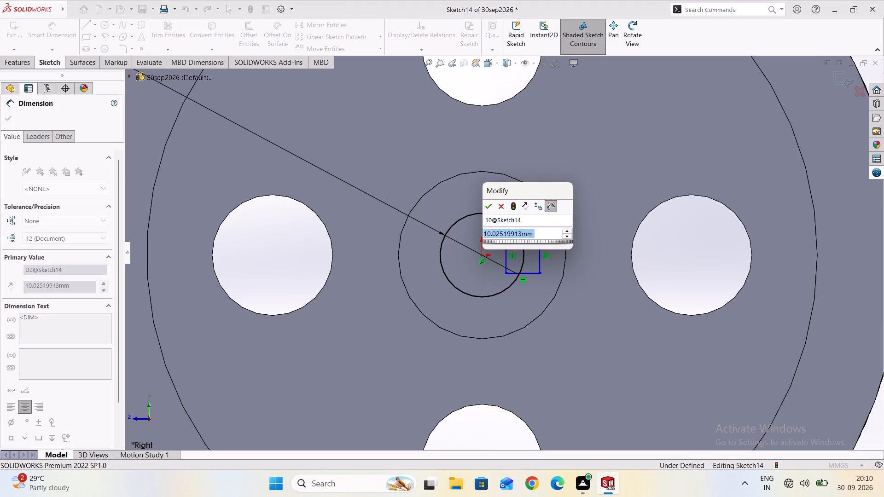
type("10")
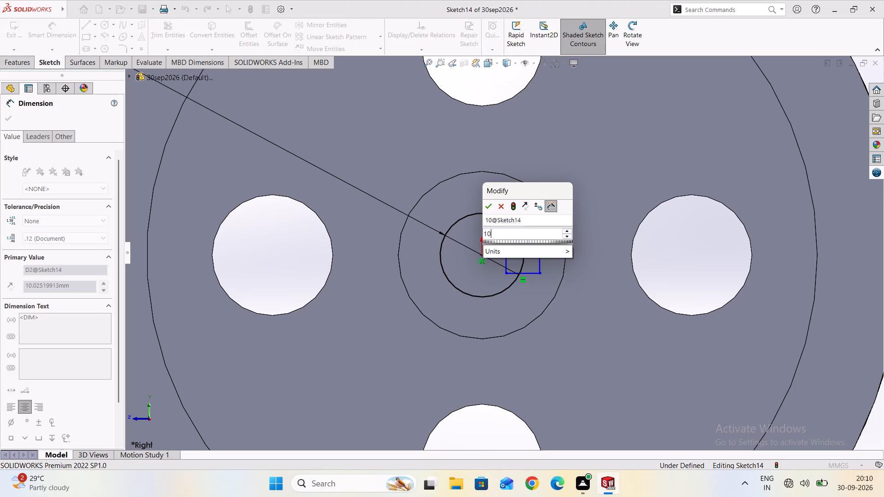
key("Return")
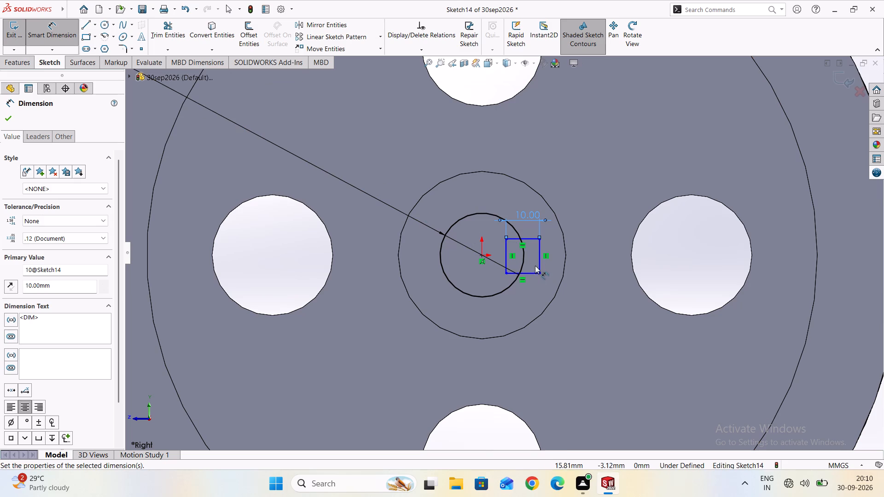
left_click(538, 262)
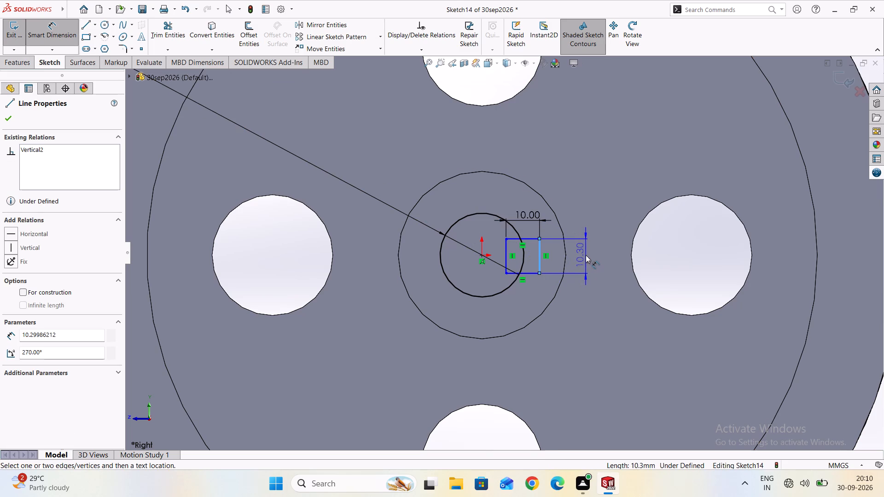
left_click(586, 255)
key("6")
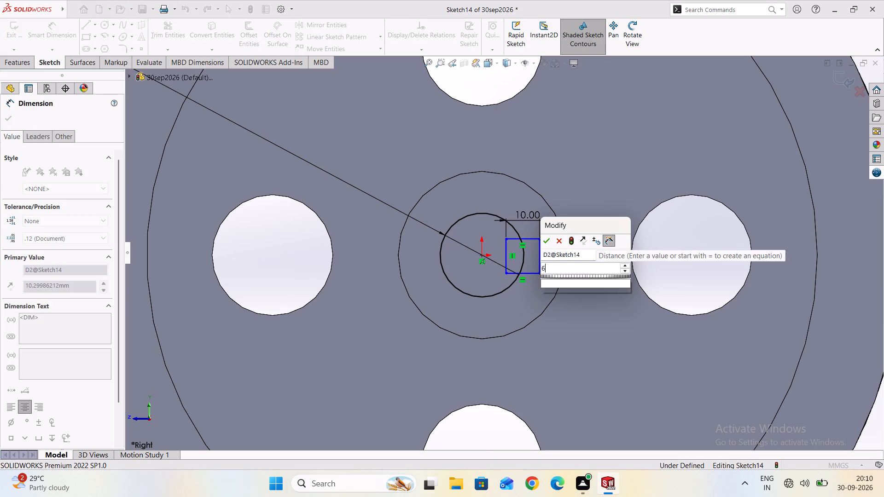
key("Return")
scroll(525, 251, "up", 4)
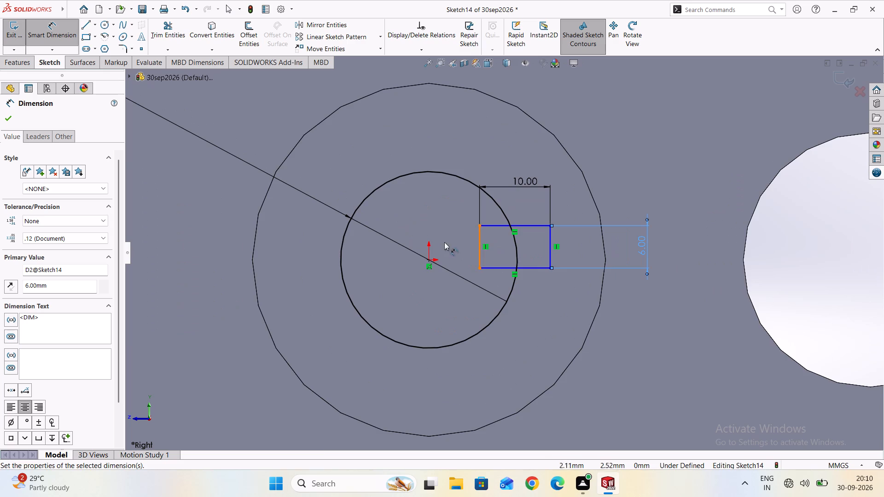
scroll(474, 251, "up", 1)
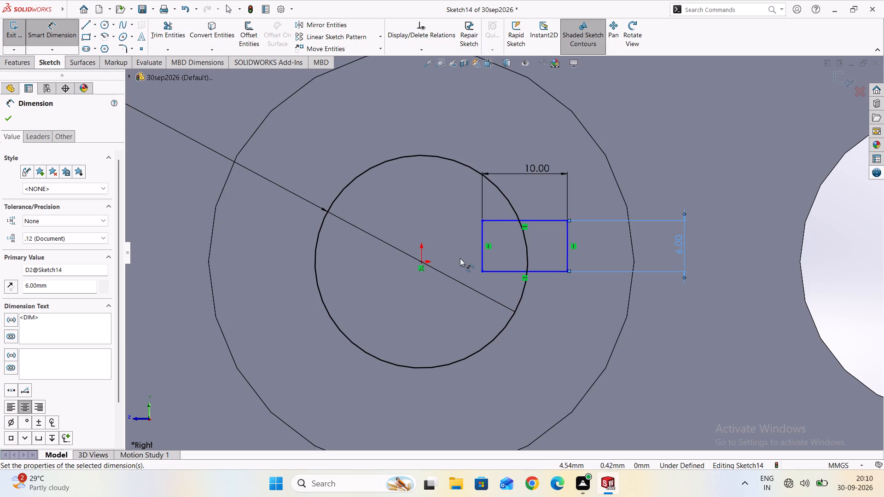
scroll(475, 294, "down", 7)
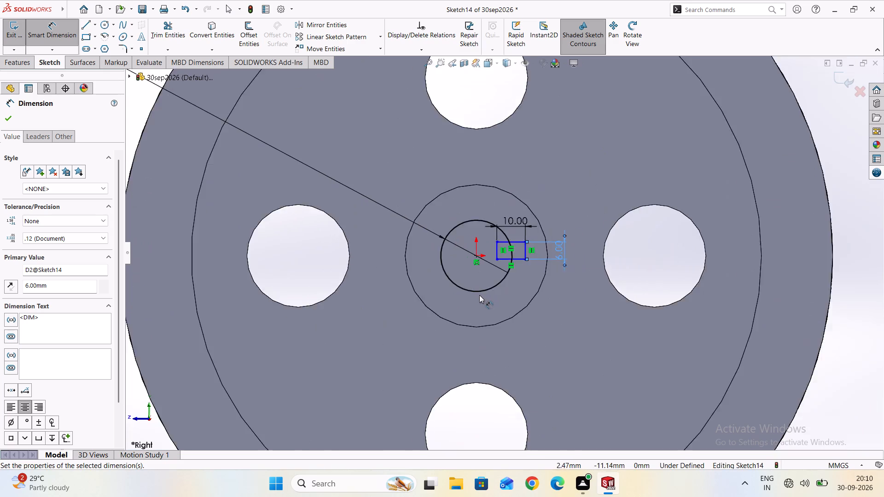
Fully define the four sides of the keyway rectangle with automatically calculated relations and dimensions.
scroll(479, 295, "down", 2)
scroll(490, 270, "up", 6)
left_click(479, 198)
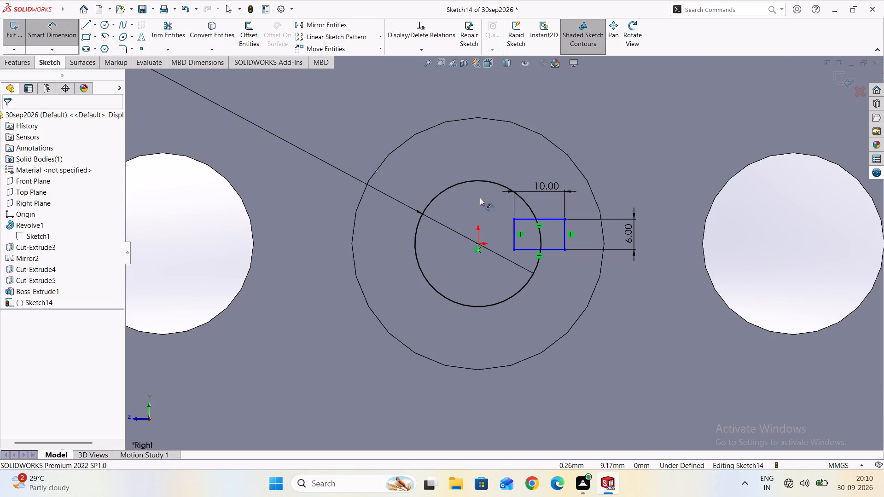
key("Escape")
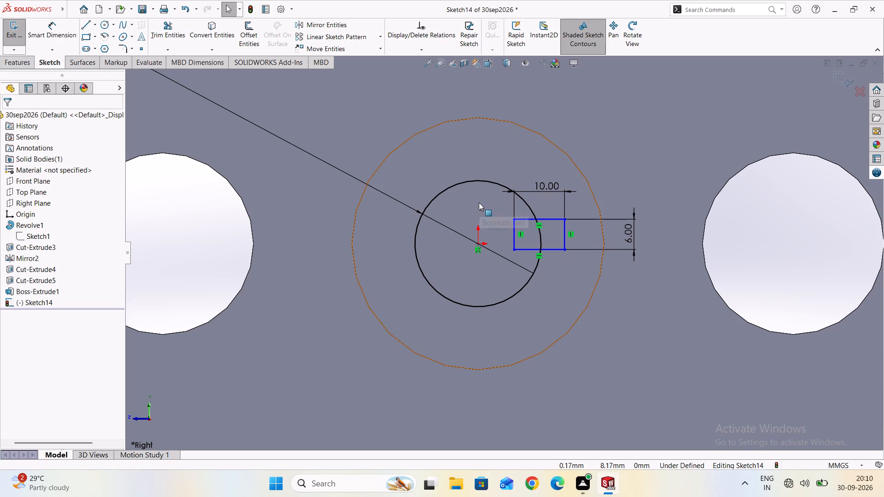
left_click_drag(479, 202, 589, 207)
left_click_drag(589, 207, 592, 214)
left_click_drag(485, 205, 591, 217)
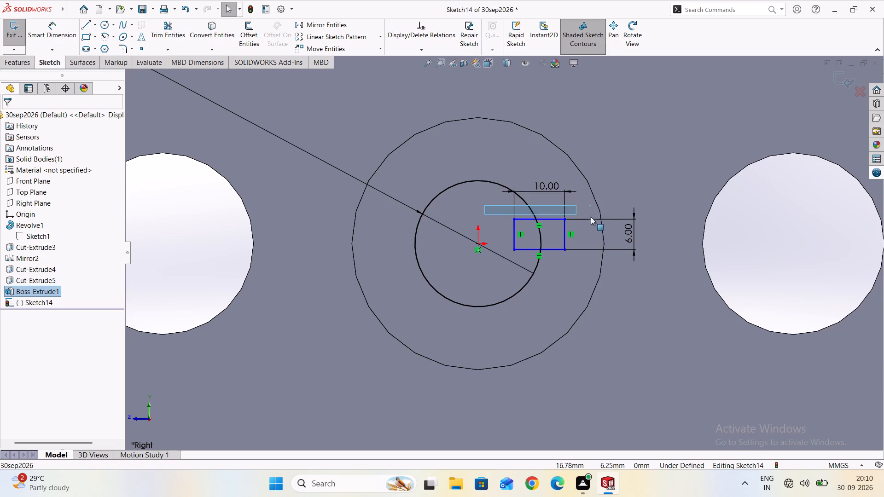
left_click_drag(591, 217, 633, 335)
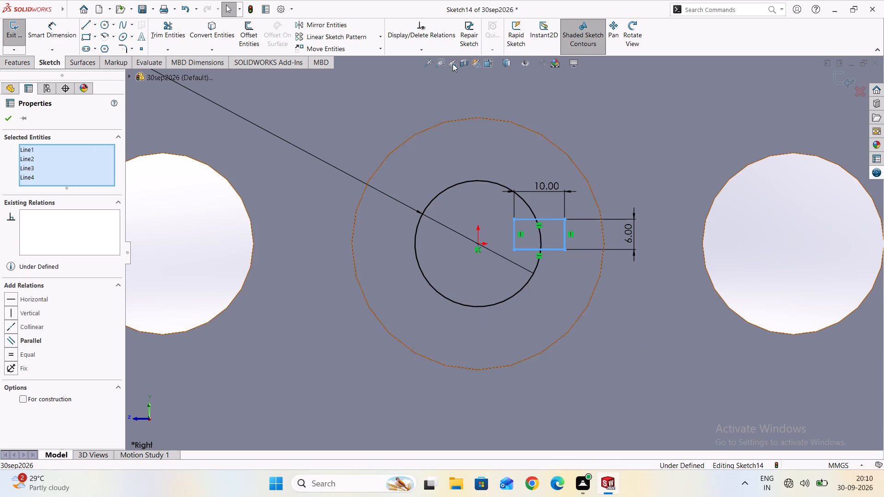
left_click(425, 50)
left_click(424, 81)
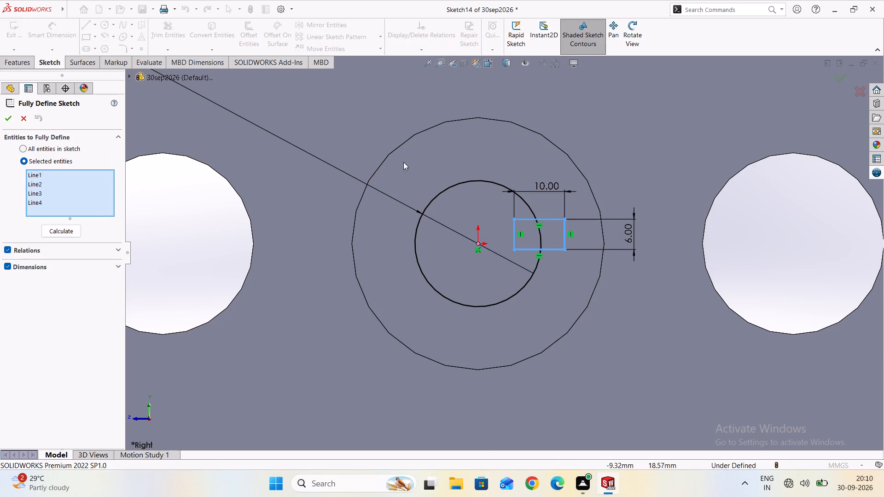
left_click(62, 232)
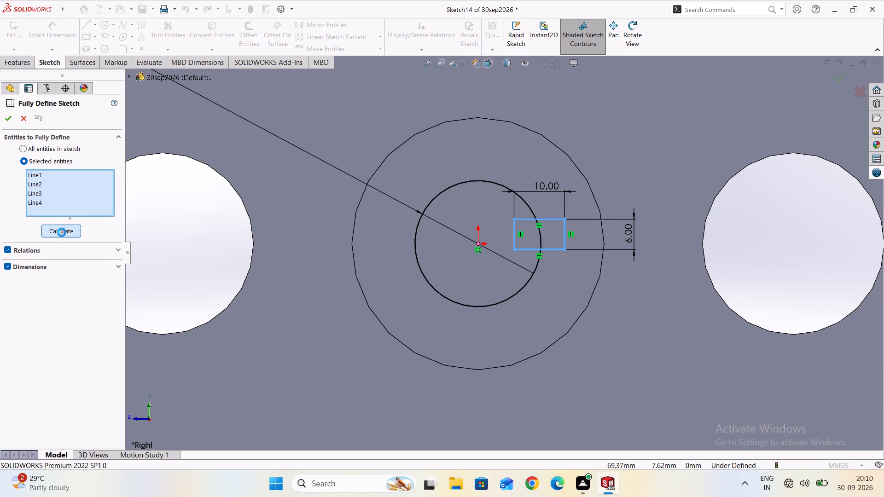
left_click(11, 117)
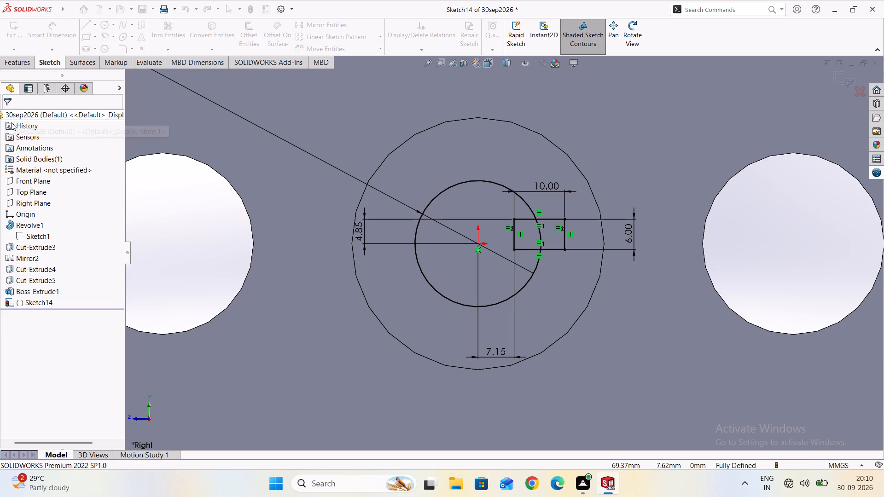
Set the vertical distance from the origin to the keyway rectangle's upper edge to 3 mm.
scroll(378, 236, "up", 2)
right_click(369, 231)
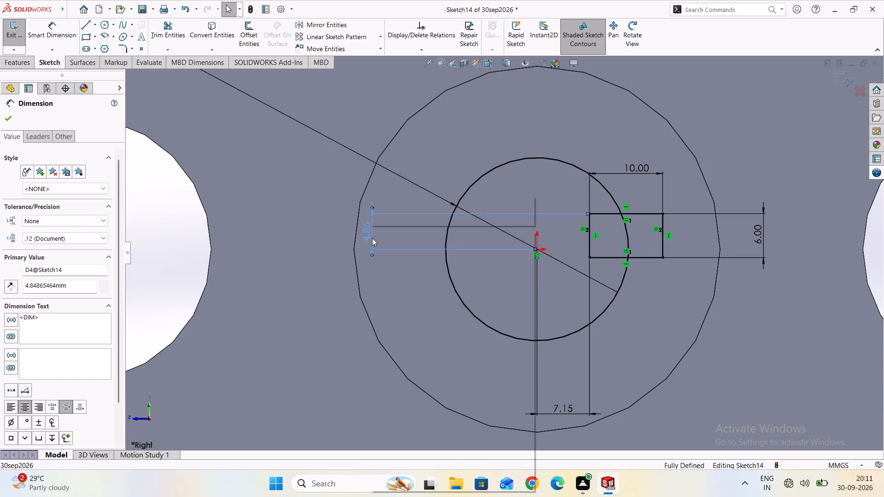
key("Escape")
double_click(367, 233)
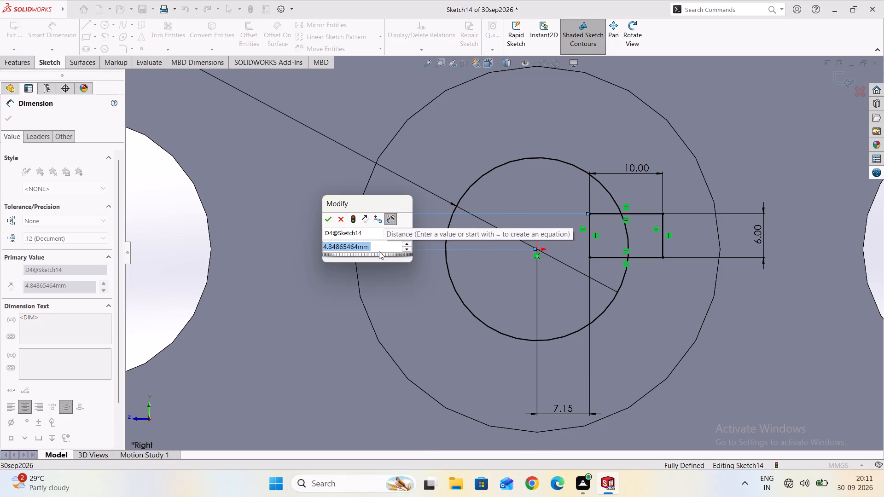
key("3")
key("Return")
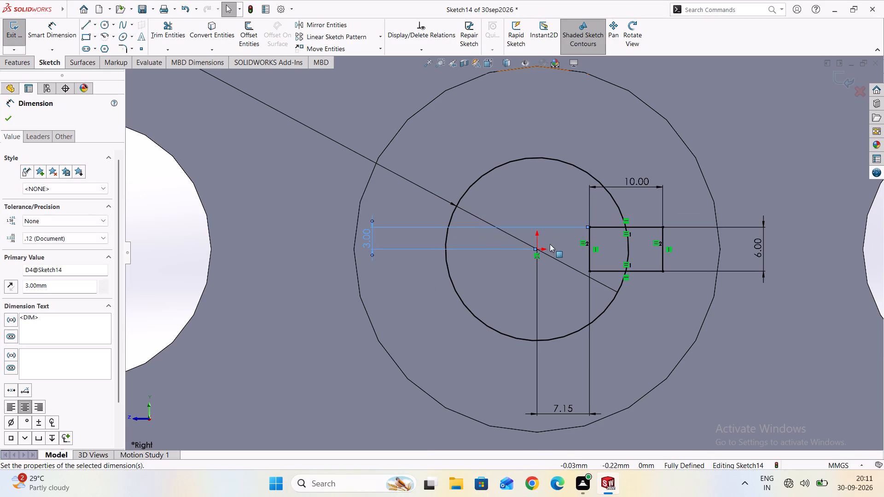
Delete the horizontal dimension between the origin and the keyway rectangle's near side.
scroll(574, 257, "up", 1)
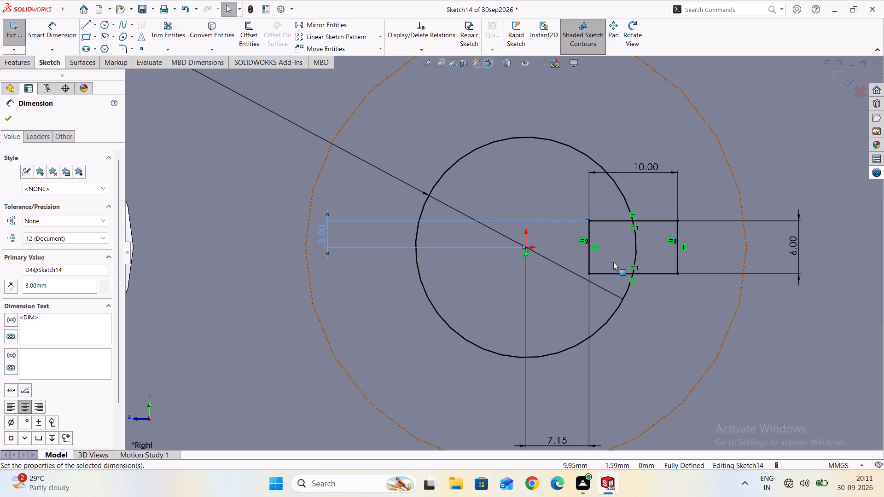
scroll(619, 249, "down", 2)
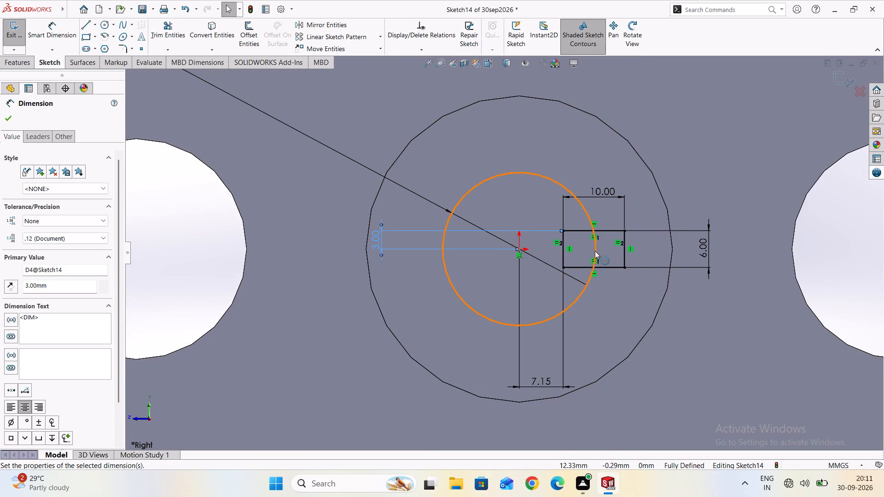
left_click(564, 277)
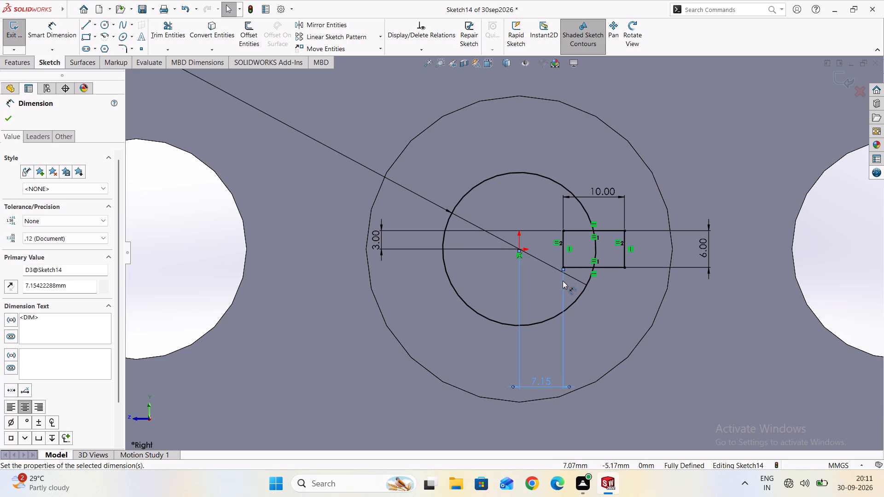
right_click(562, 281)
left_click(582, 353)
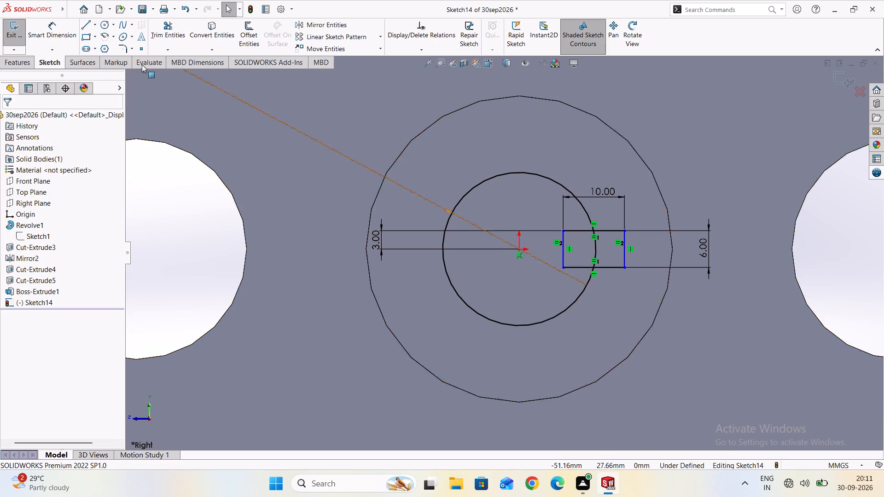
Dimension the horizontal distance from the origin to the keyway rectangle's far side as 15.5 mm.
left_click(53, 37)
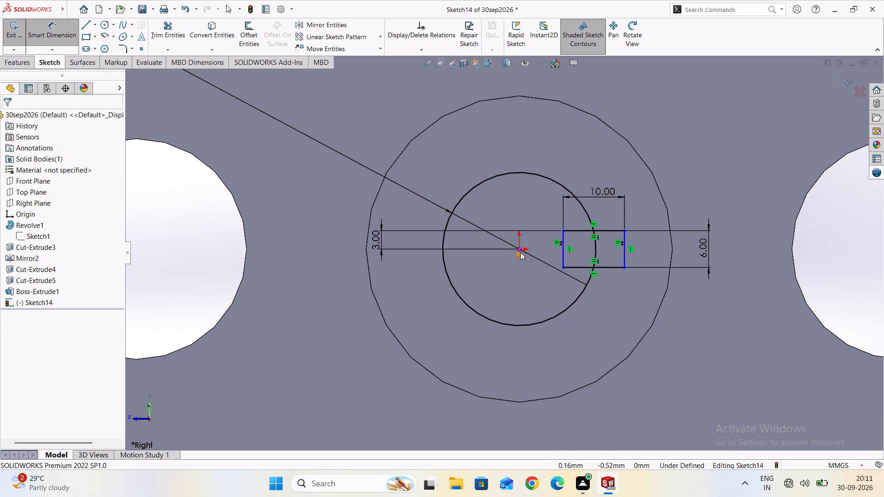
left_click(520, 250)
left_click(625, 256)
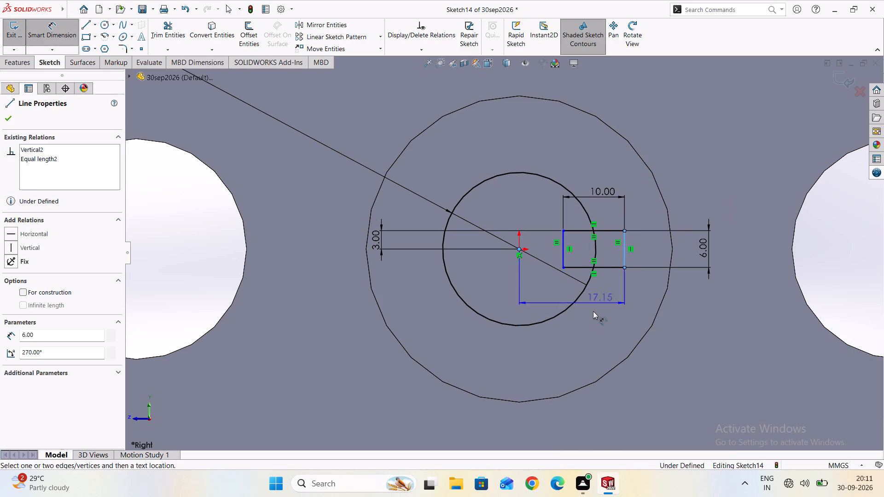
left_click(579, 329)
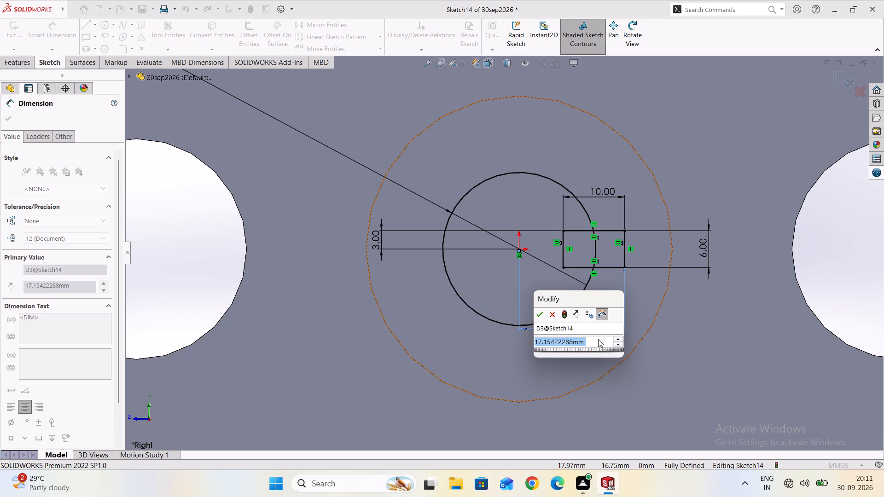
type("15.5")
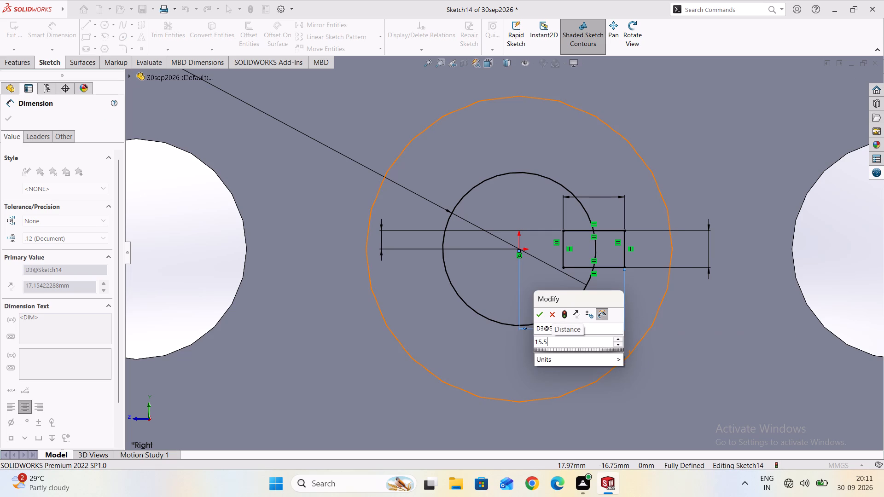
key("Return")
scroll(577, 264, "up", 3)
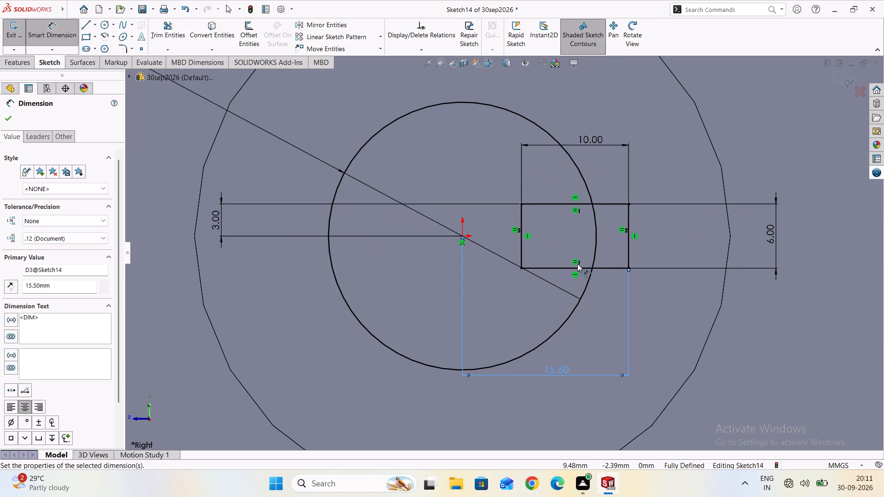
scroll(592, 269, "down", 2)
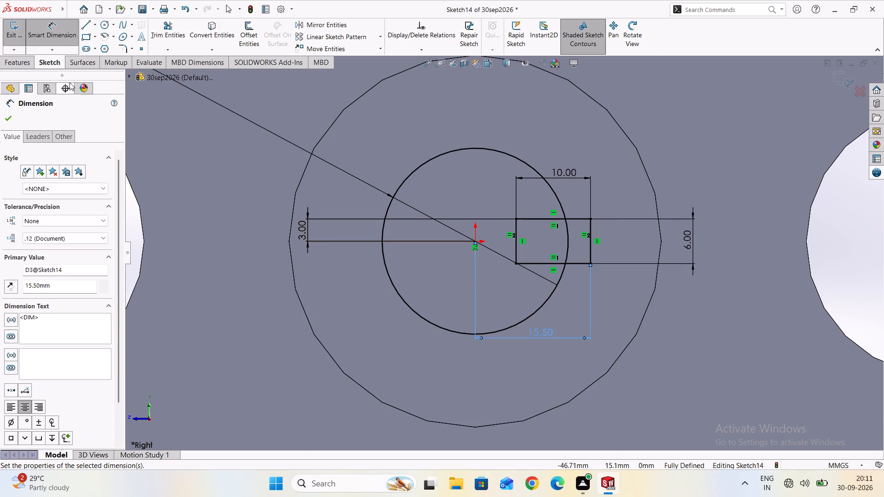
left_click(12, 115)
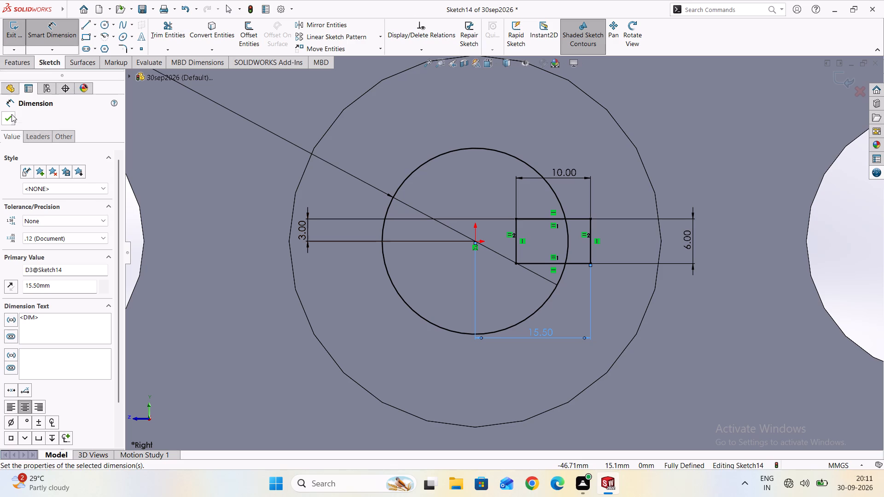
Start a 48 mm mid-plane Extruded Cut and select the bore region outside the keyway rectangle and the bore circle's contour.
left_click(22, 63)
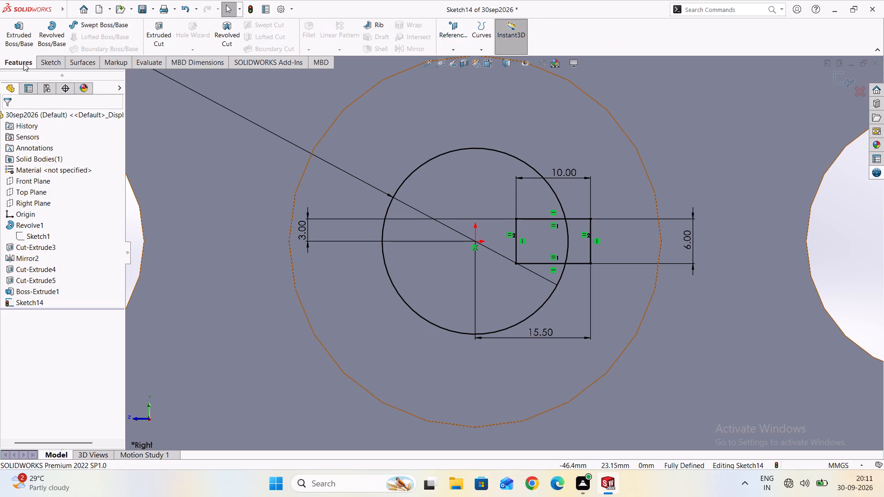
left_click(158, 40)
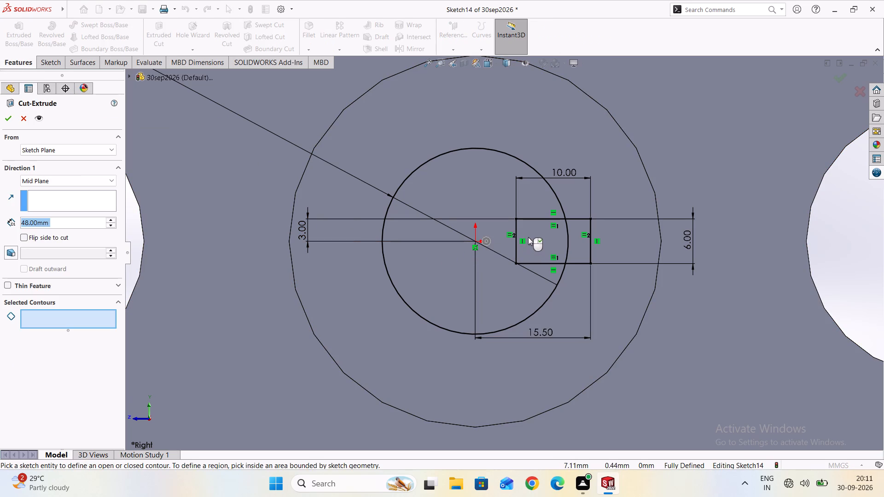
scroll(850, 331, "down", 8)
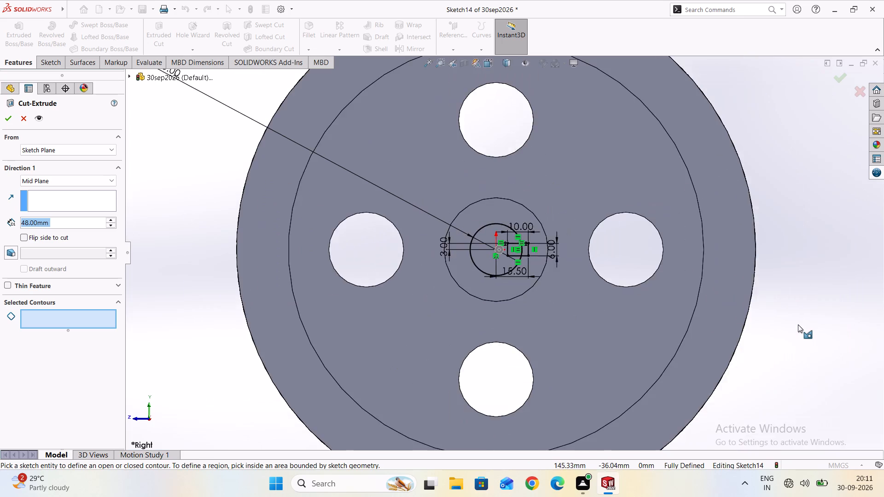
scroll(798, 324, "down", 3)
middle_click_drag(815, 307, 774, 303)
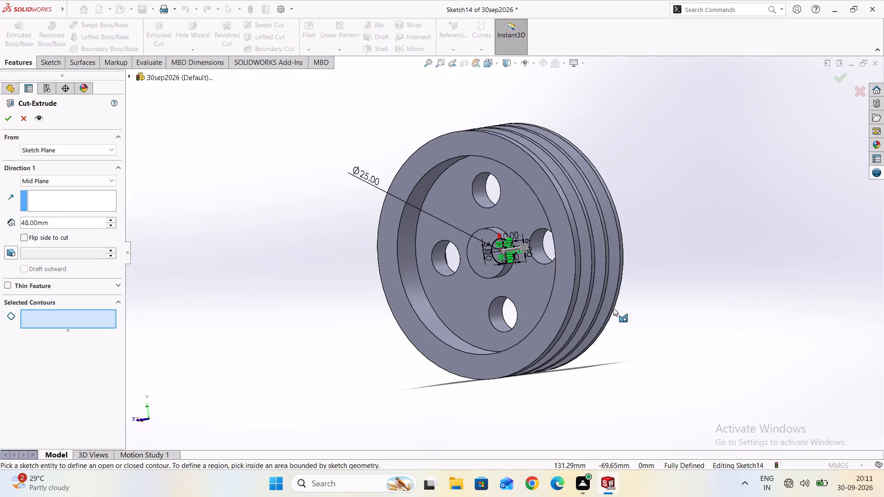
scroll(523, 244, "up", 7)
scroll(876, 242, "down", 4)
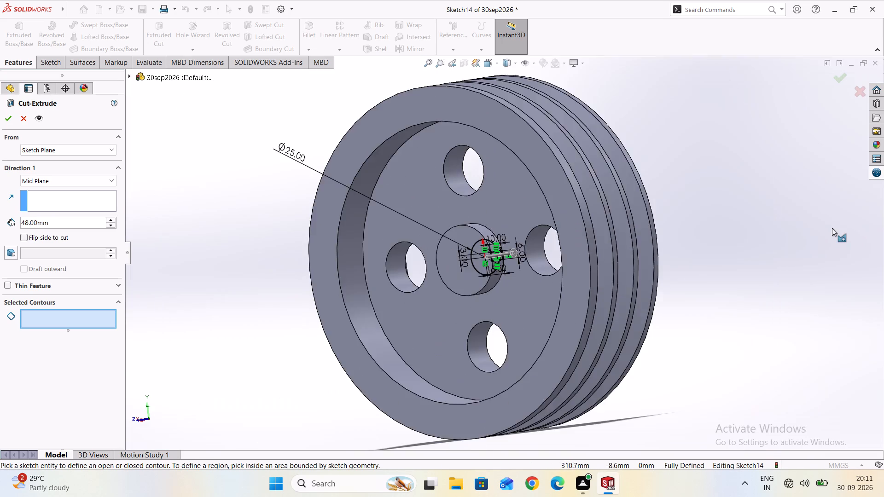
scroll(832, 228, "down", 3)
middle_click_drag(768, 255, 813, 242)
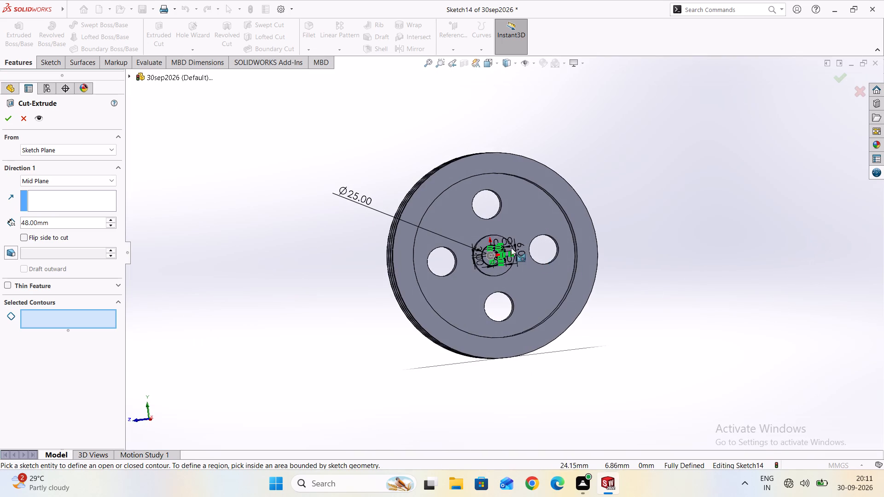
scroll(500, 246, "up", 13)
left_click(494, 272)
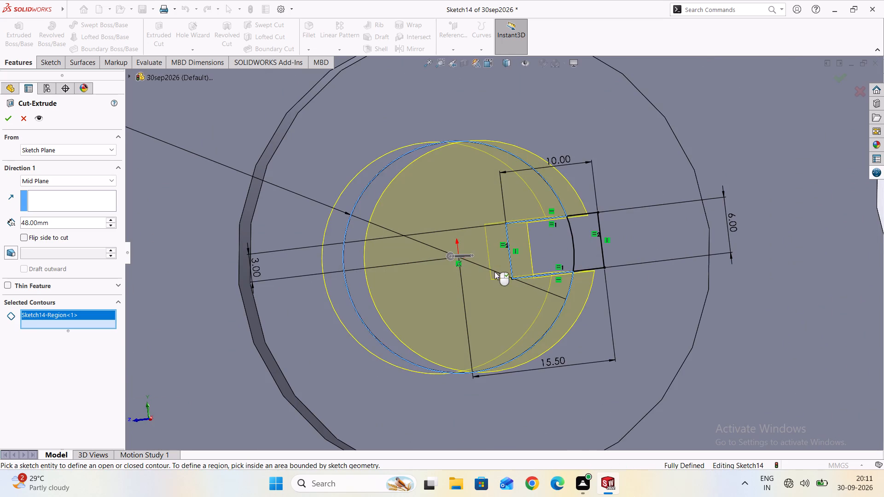
left_click(573, 254)
scroll(571, 268, "down", 3)
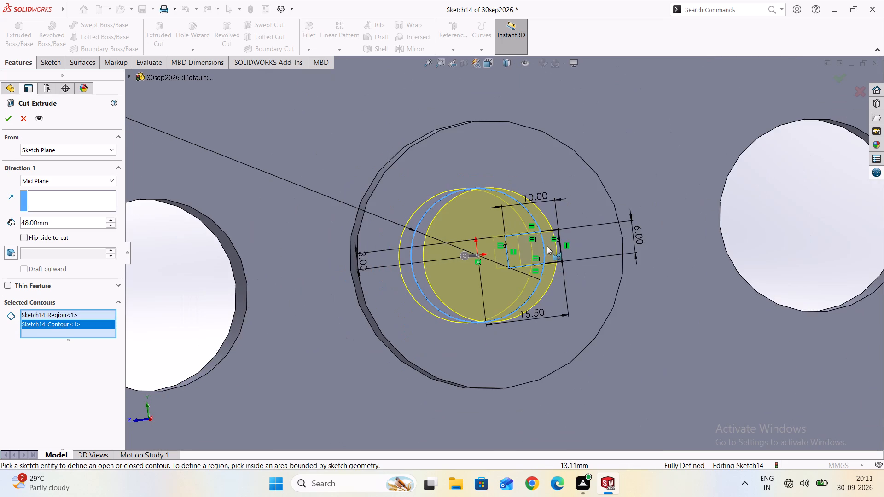
Limit the 48 mm mid-plane cut's contours to the full bore circle and the keyway area outside it, and complete the cut.
scroll(548, 244, "up", 4)
scroll(617, 272, "down", 10)
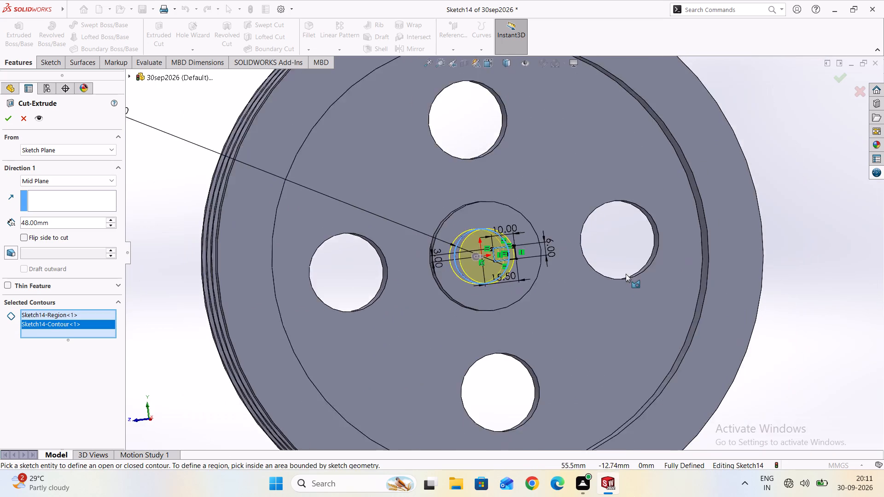
scroll(626, 274, "down", 1)
middle_click_drag(743, 280, 705, 277)
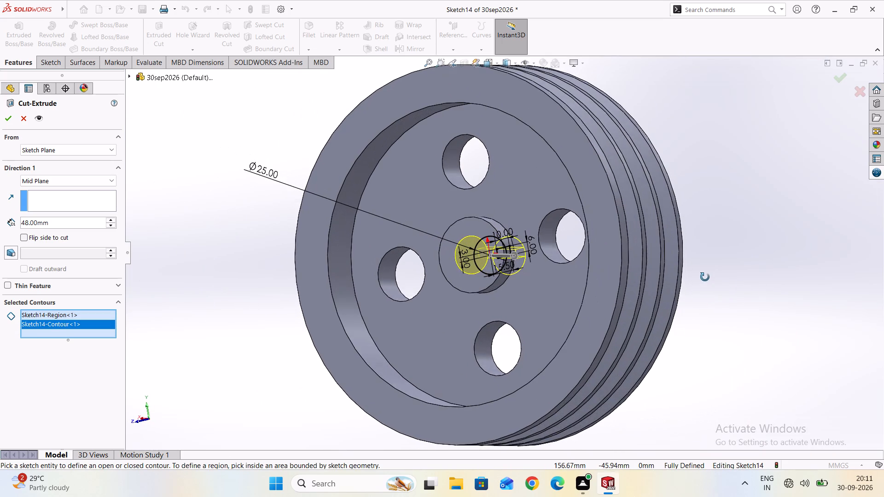
middle_click_drag(705, 277, 779, 270)
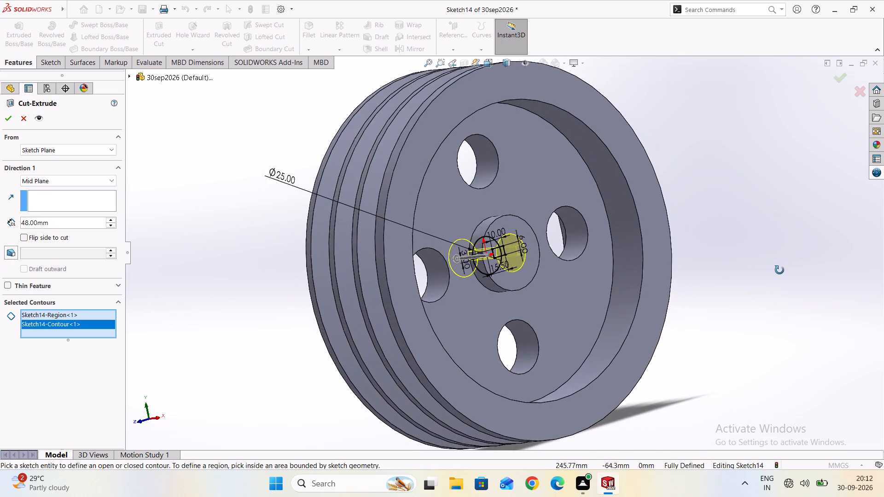
middle_click_drag(779, 270, 739, 275)
scroll(504, 270, "up", 5)
scroll(467, 223, "up", 2)
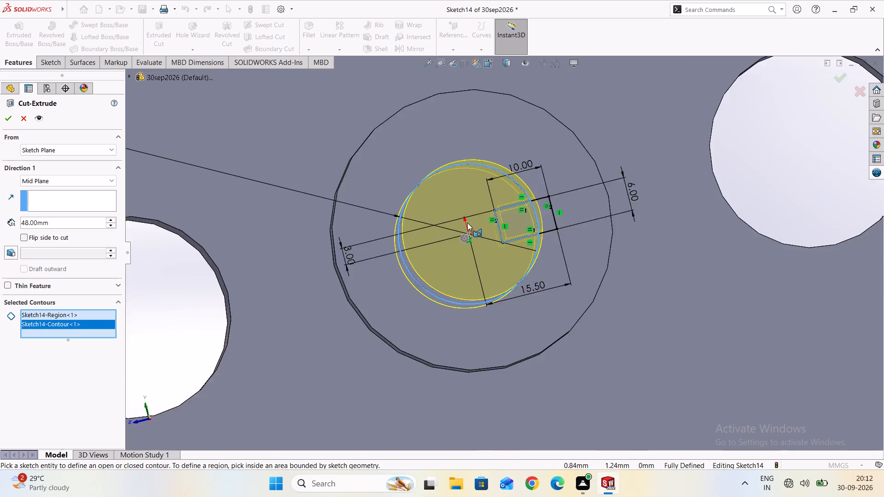
scroll(467, 223, "up", 4)
left_click(602, 238)
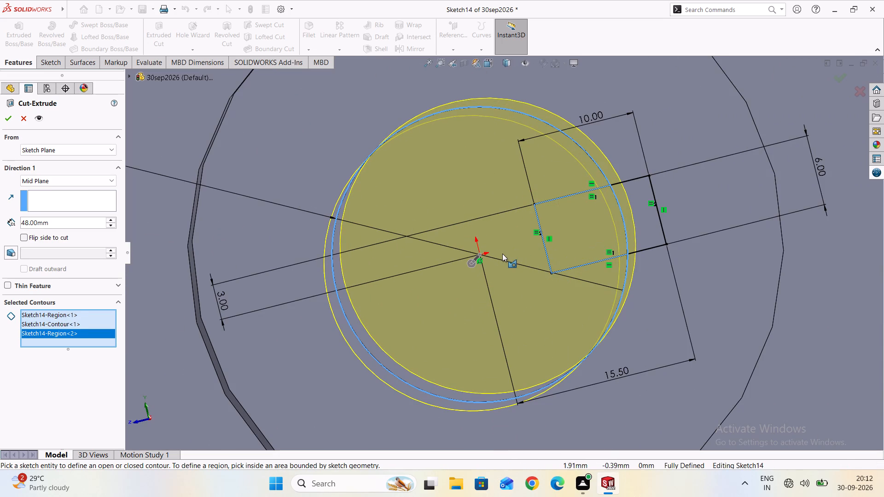
left_click(502, 254)
scroll(522, 253, "down", 7)
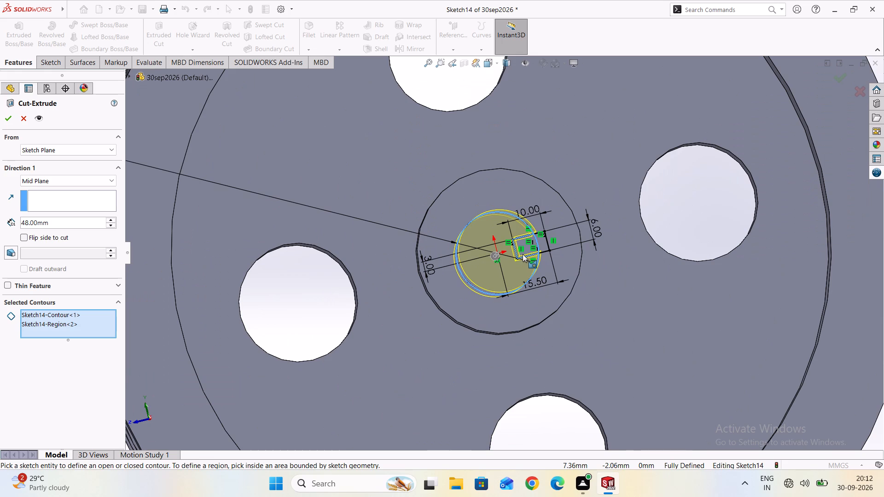
scroll(544, 243, "up", 2)
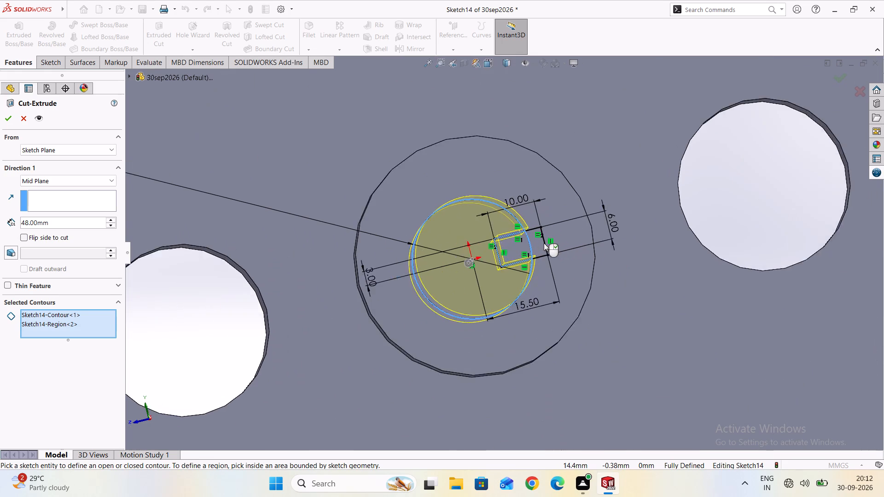
scroll(544, 243, "up", 1)
left_click(534, 243)
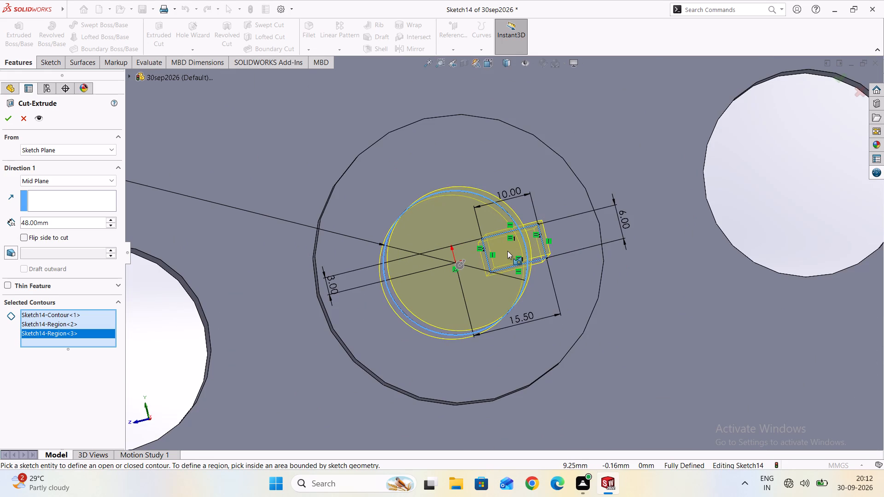
left_click(507, 251)
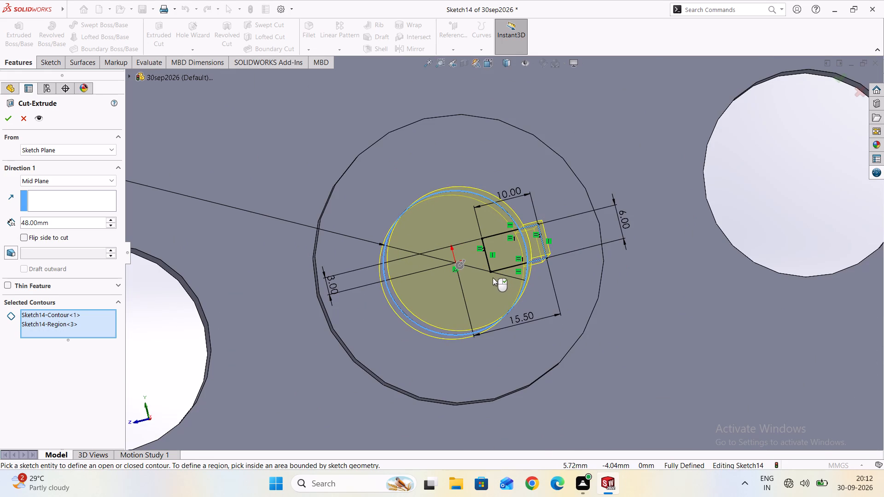
scroll(492, 277, "down", 5)
scroll(736, 278, "down", 2)
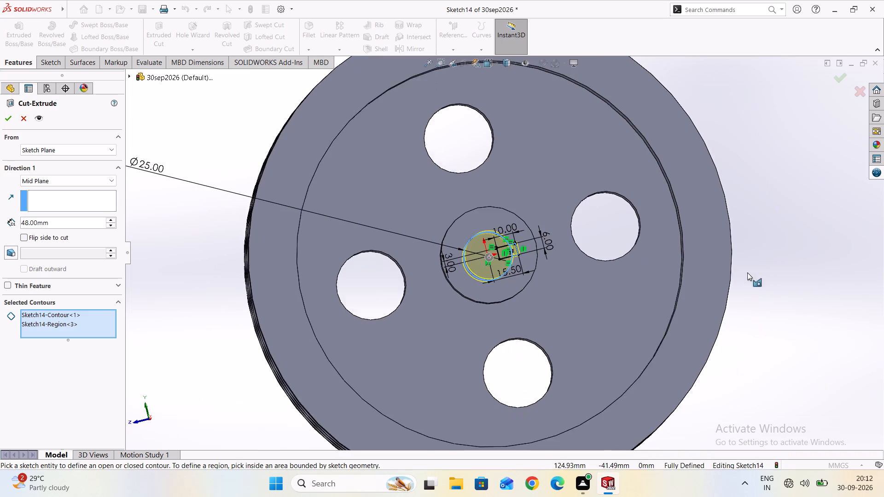
middle_click_drag(791, 256, 681, 277)
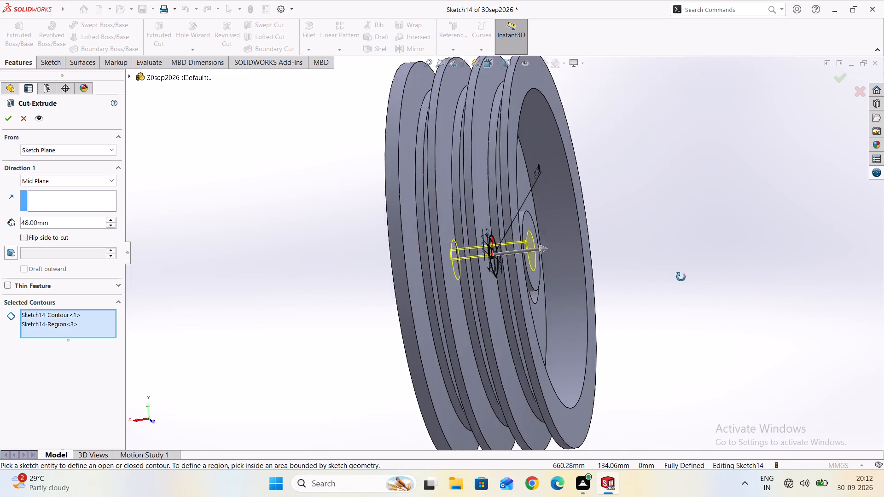
middle_click_drag(681, 277, 695, 302)
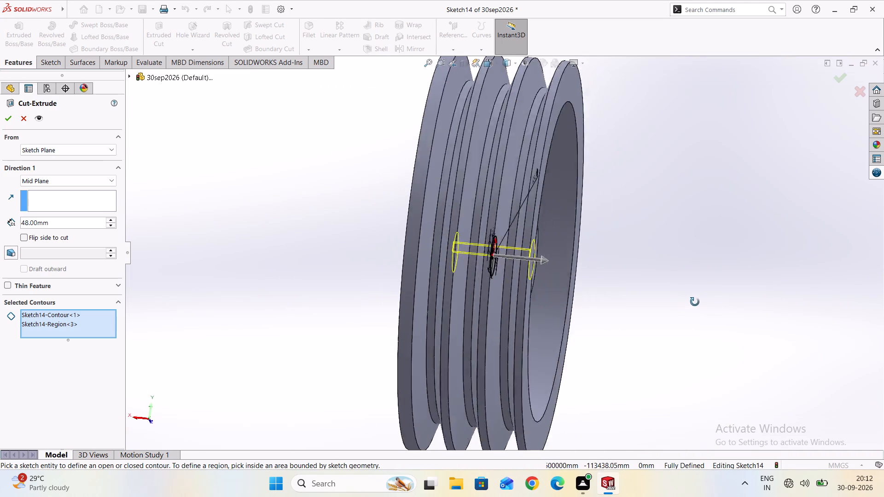
middle_click_drag(695, 302, 725, 289)
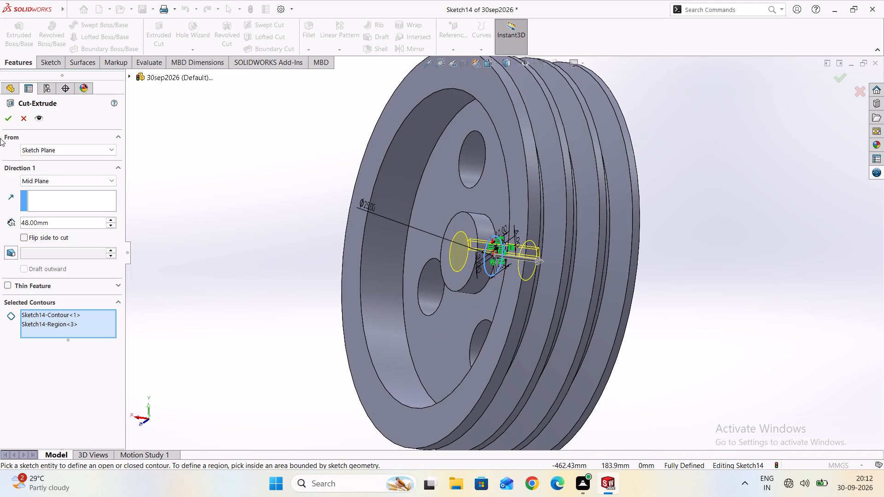
left_click(5, 123)
Examine the pulley from all sides, checking the keyed bore, hub, web holes, recesses and V-grooves.
middle_click_drag(225, 269, 285, 292)
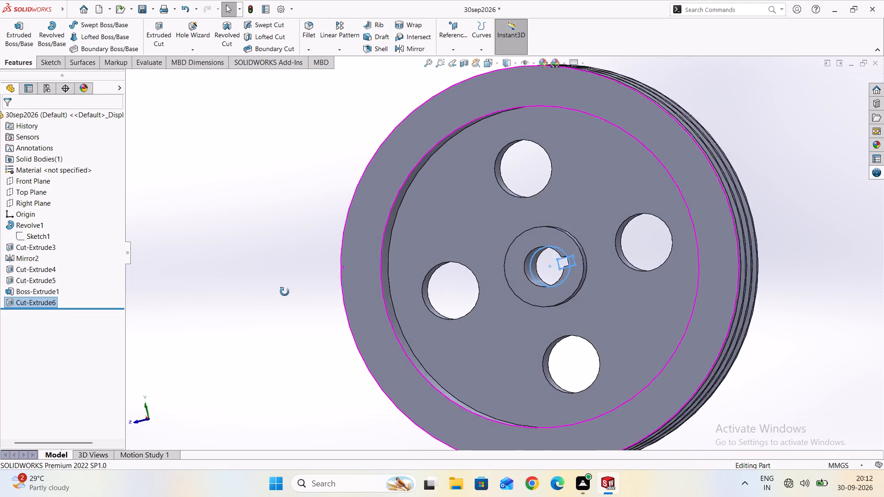
middle_click_drag(285, 292, 444, 306)
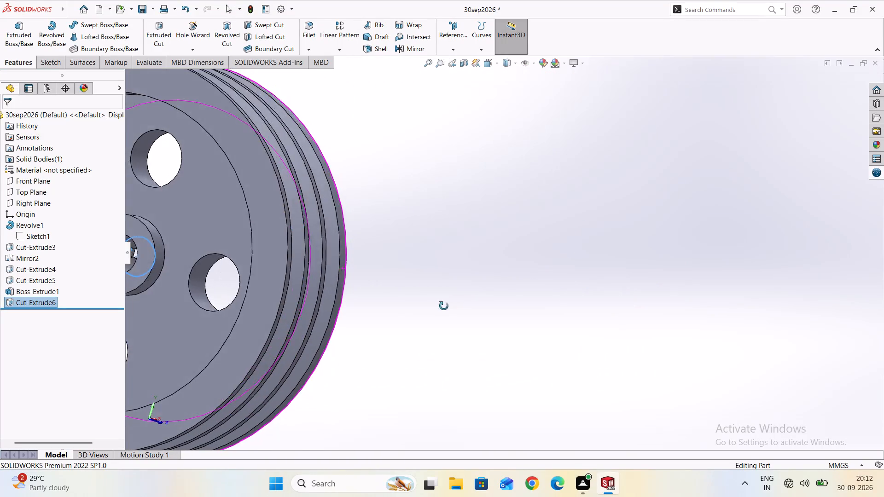
middle_click_drag(444, 306, 293, 301)
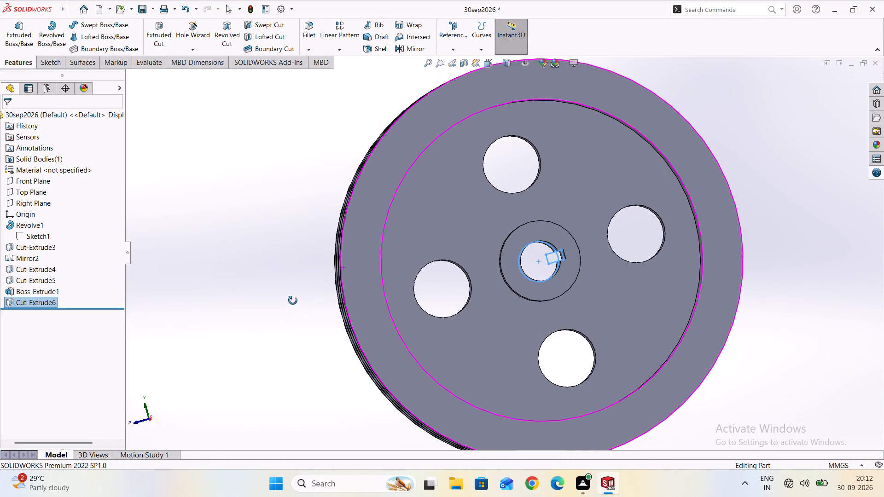
middle_click_drag(293, 301, 291, 299)
scroll(289, 297, "down", 3)
middle_click_drag(294, 266, 352, 392)
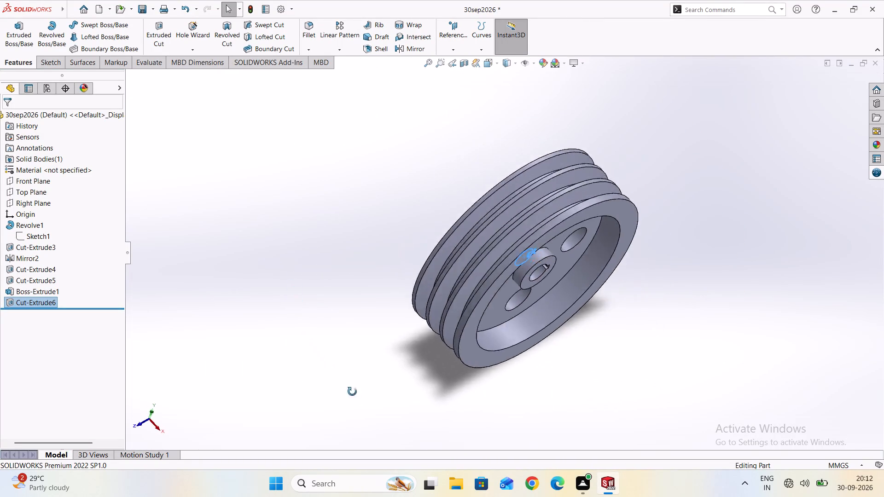
middle_click_drag(352, 392, 626, 376)
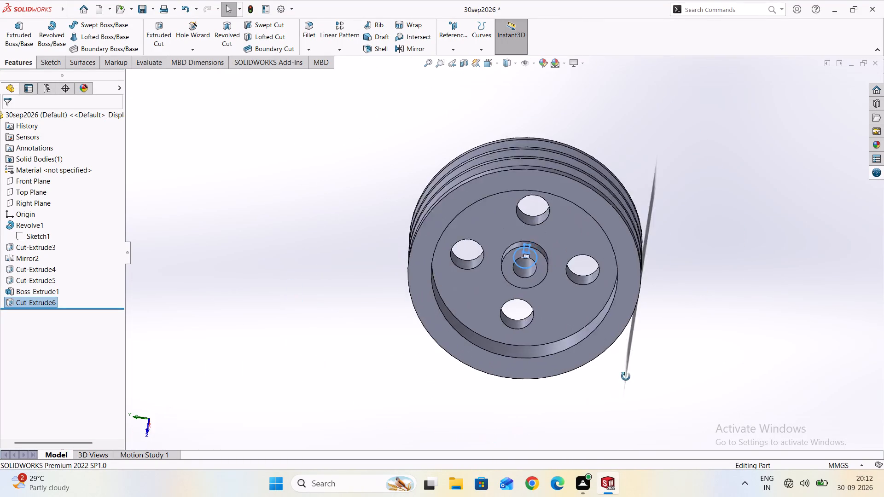
middle_click_drag(626, 376, 620, 296)
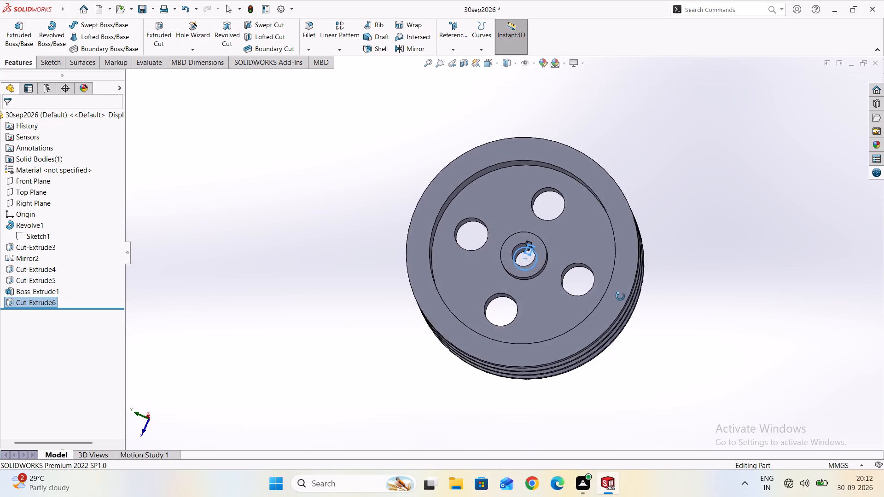
middle_click_drag(620, 296, 352, 253)
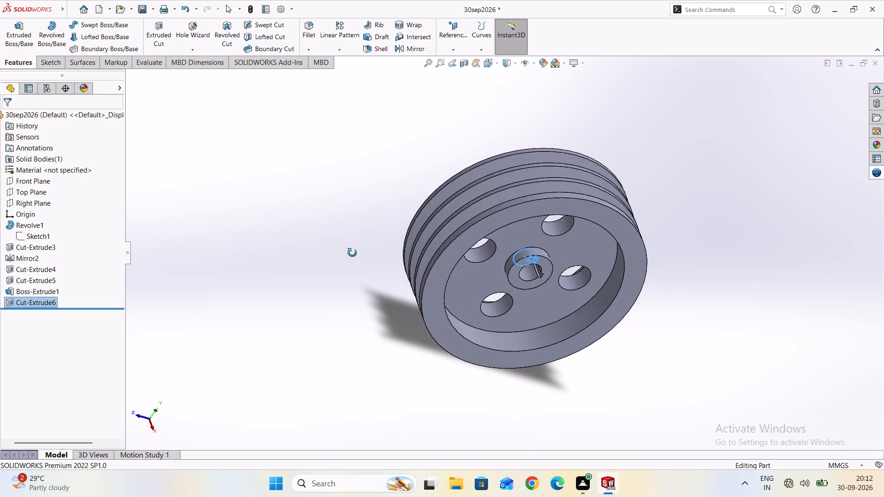
middle_click_drag(352, 253, 344, 241)
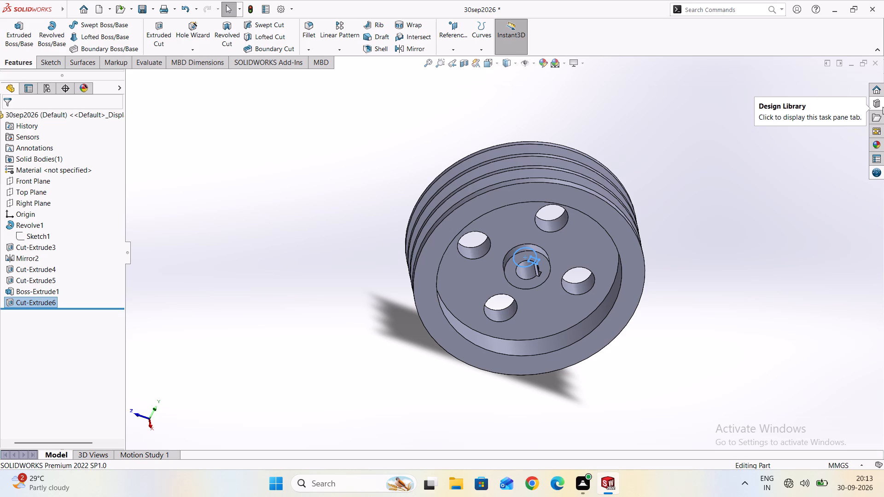
scroll(617, 160, "down", 2)
scroll(502, 245, "up", 3)
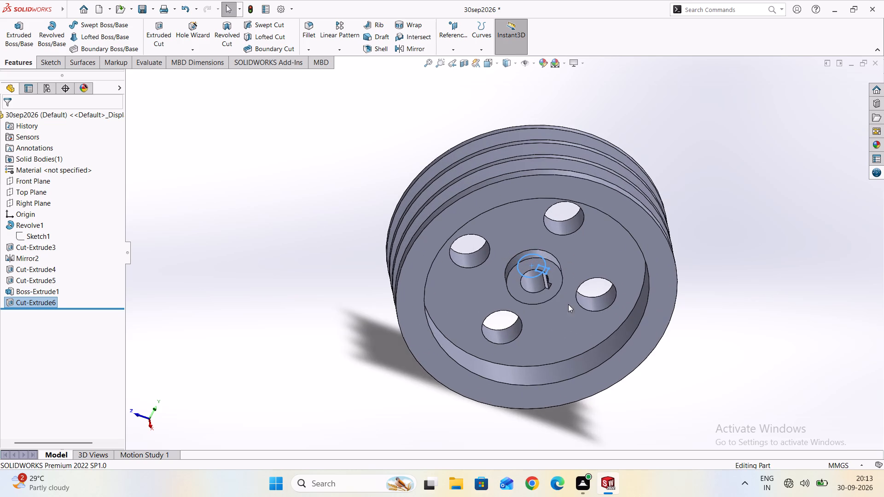
scroll(568, 308, "up", 1)
scroll(513, 270, "up", 4)
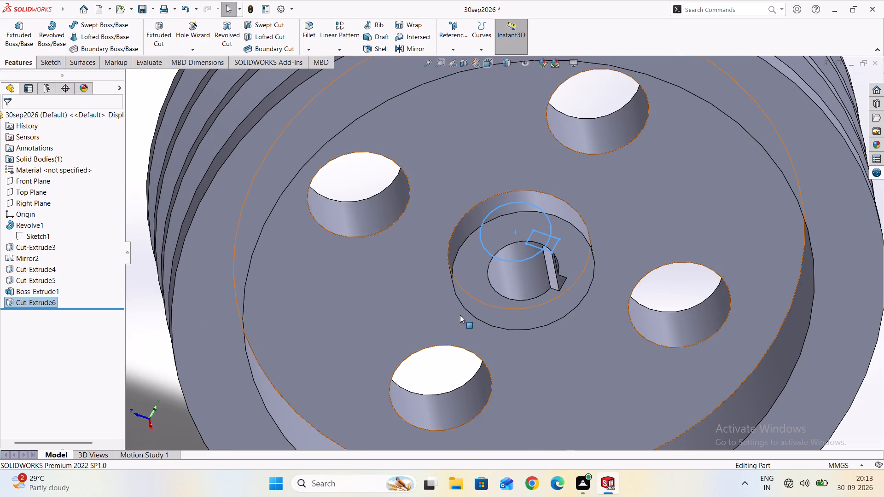
scroll(462, 312, "down", 5)
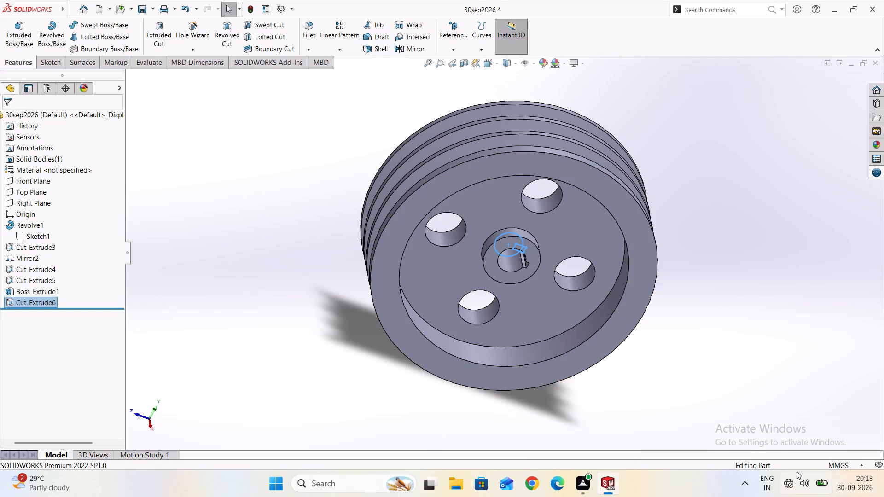
scroll(674, 283, "down", 2)
middle_click_drag(660, 186, 652, 277)
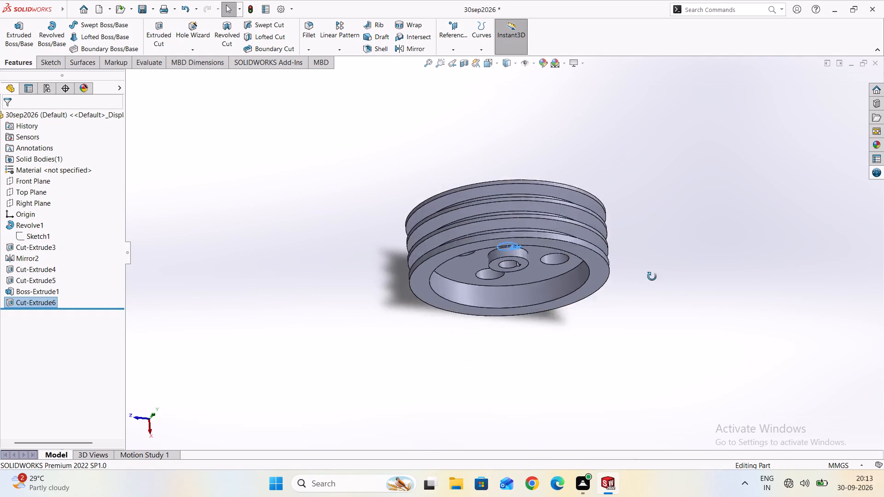
middle_click_drag(652, 277, 404, 187)
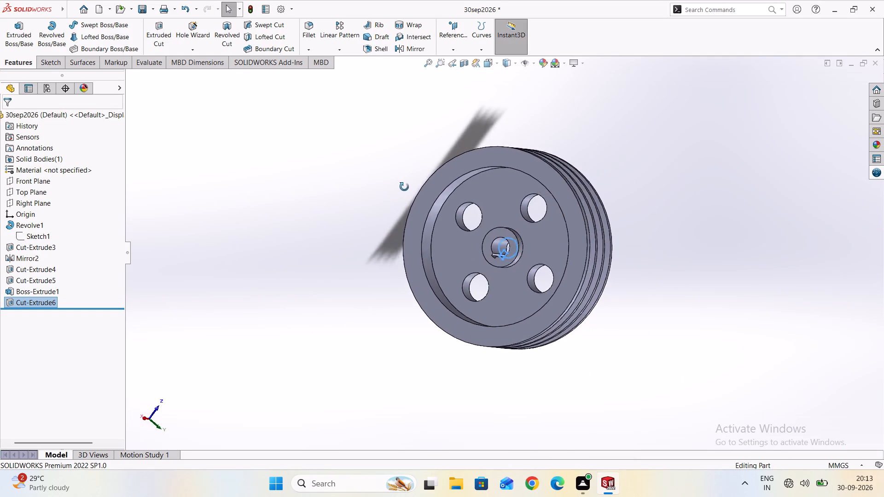
middle_click_drag(404, 187, 677, 407)
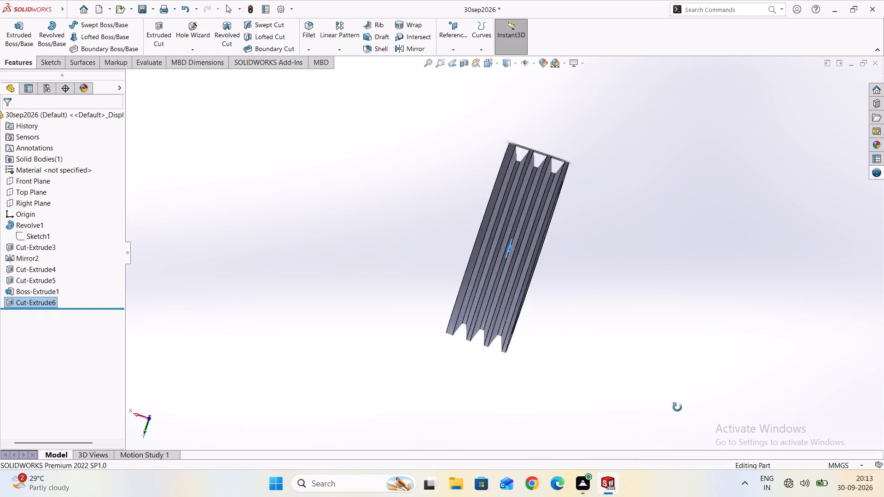
middle_click_drag(677, 407, 616, 236)
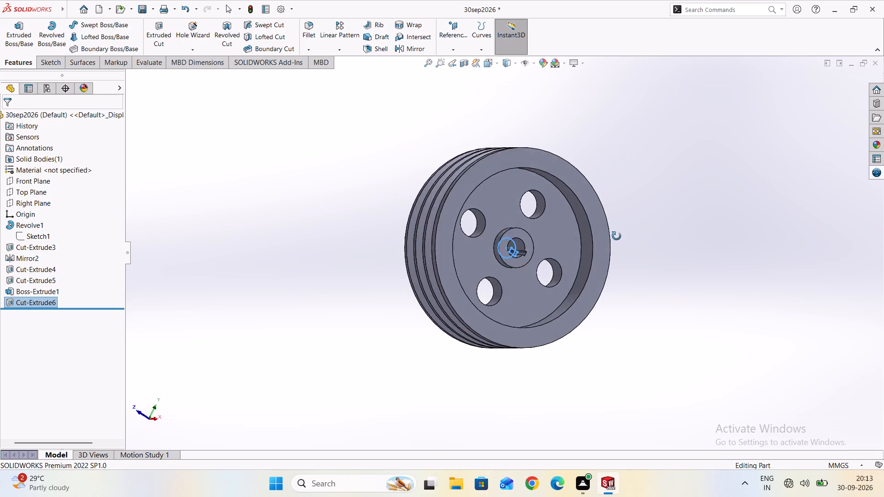
middle_click_drag(616, 236, 328, 272)
scroll(396, 364, "down", 1)
scroll(376, 224, "down", 1)
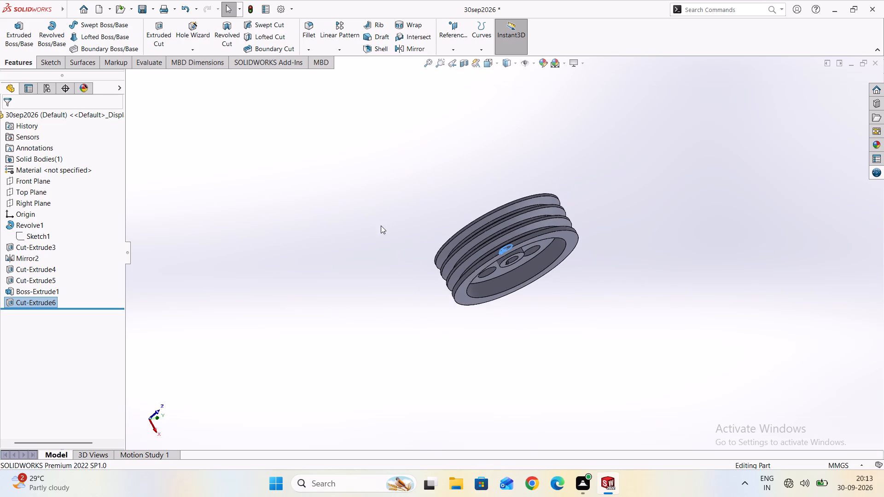
scroll(381, 225, "down", 1)
scroll(508, 241, "up", 4)
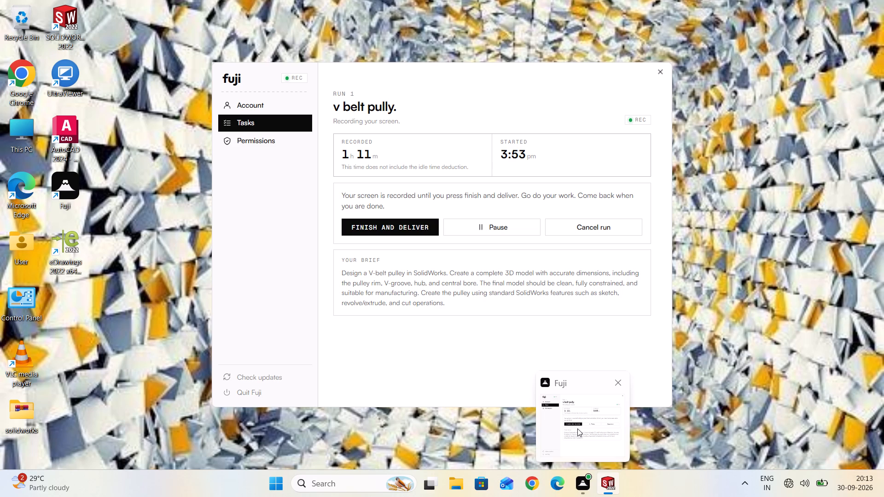
scroll(622, 220, "down", 2)
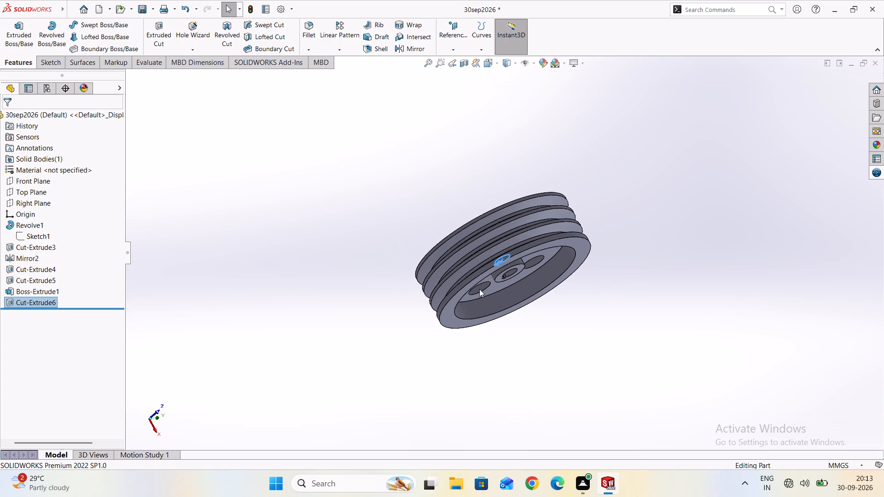
scroll(511, 211, "up", 4)
middle_click_drag(390, 154, 581, 324)
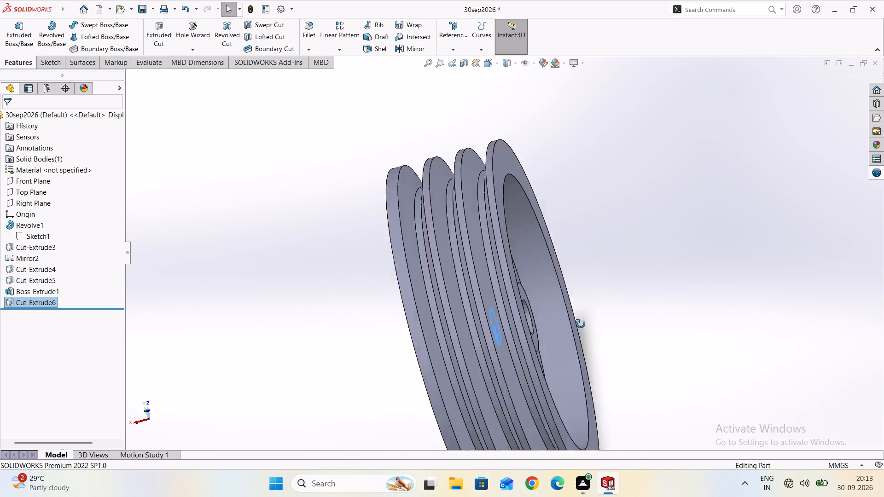
middle_click_drag(581, 324, 722, 379)
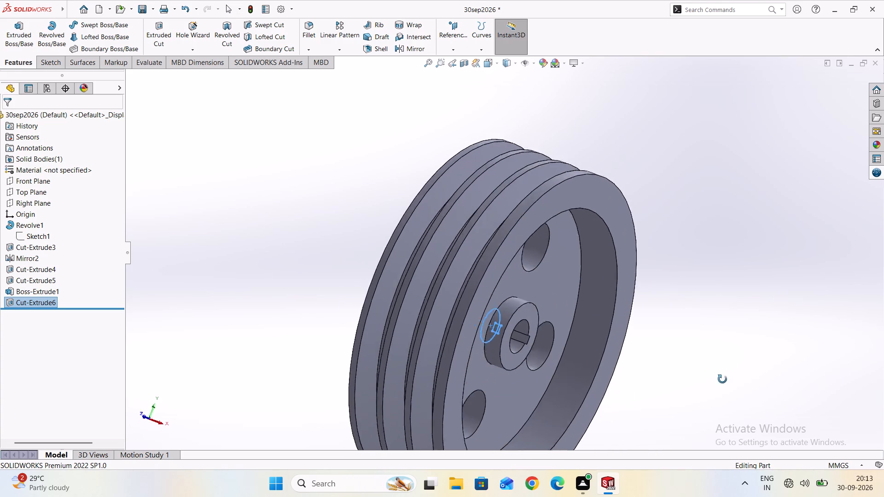
middle_click_drag(722, 379, 423, 190)
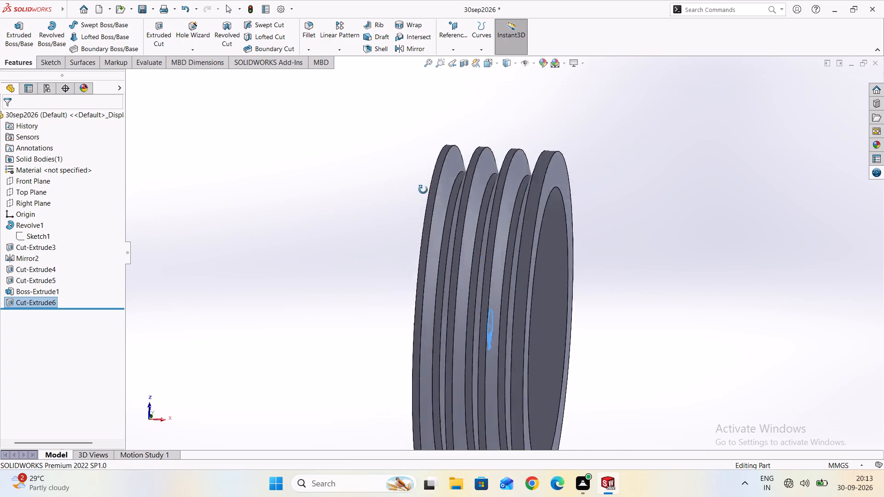
middle_click_drag(423, 190, 705, 272)
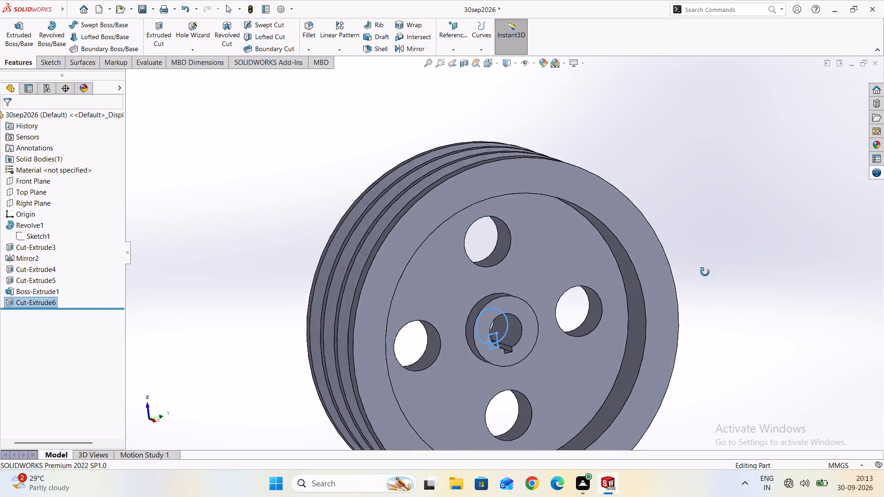
Examine the pulley's two faces and rim, including the V-grooves, recesses, web holes, hub and keyed bore.
middle_click_drag(705, 272, 460, 383)
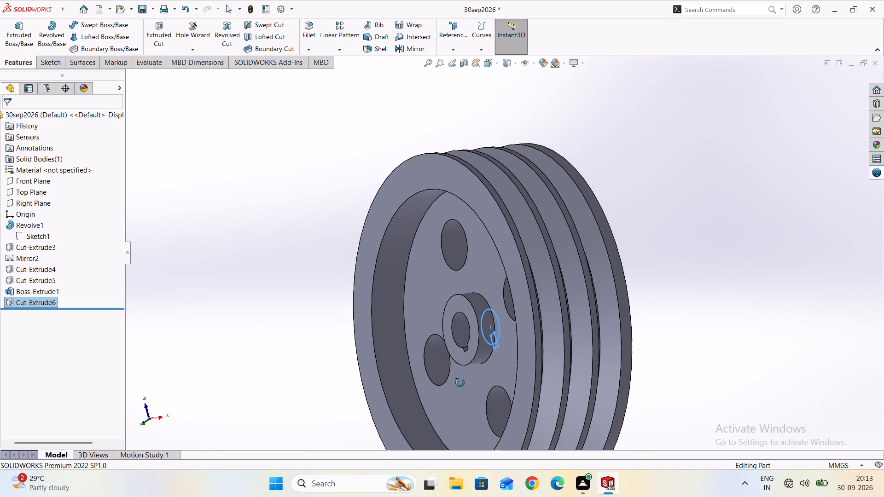
middle_click_drag(460, 383, 460, 382)
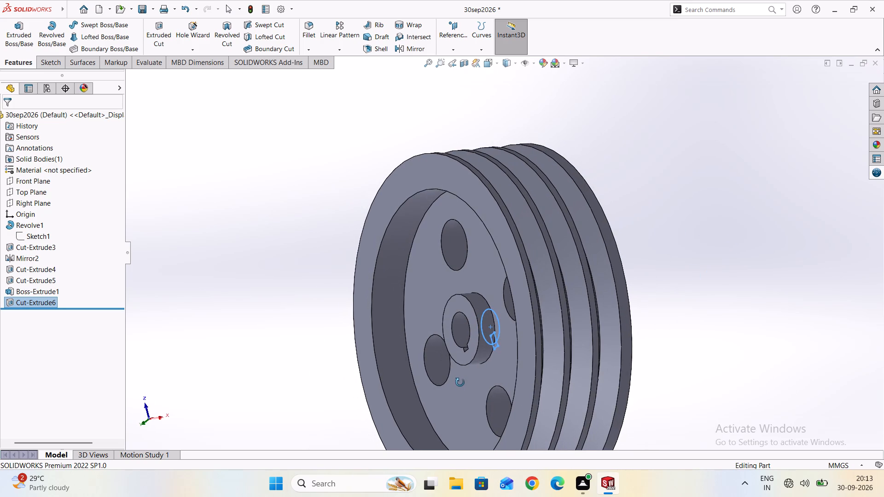
middle_click_drag(460, 382, 464, 381)
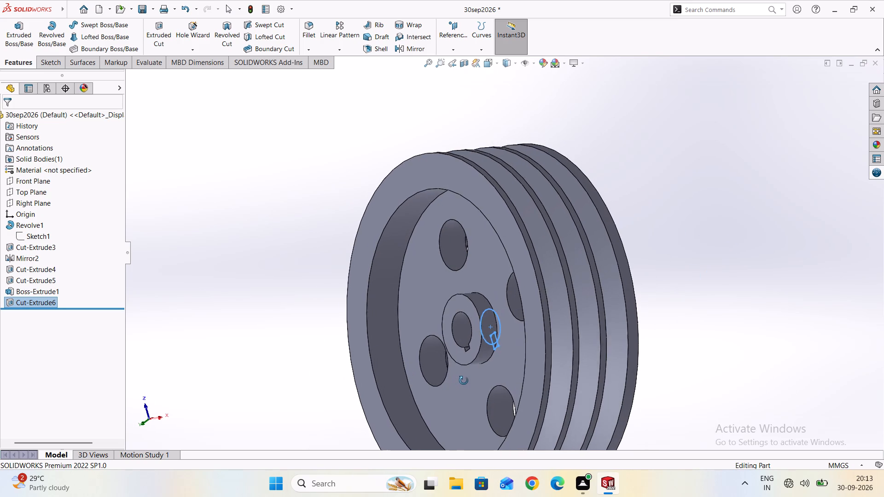
middle_click_drag(464, 381, 479, 358)
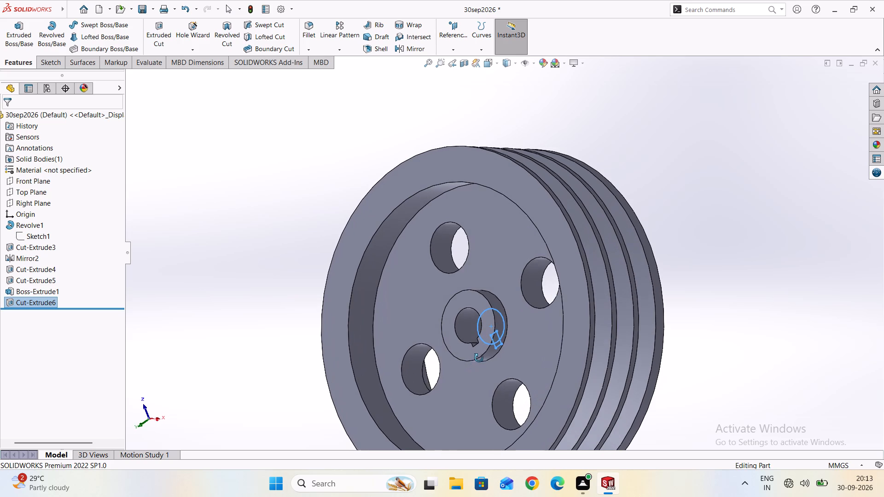
middle_click_drag(479, 358, 482, 363)
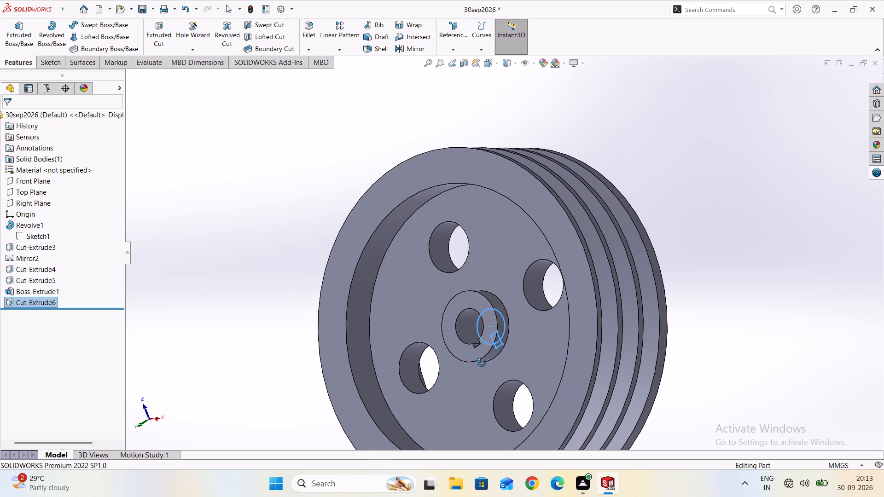
middle_click_drag(482, 363, 483, 369)
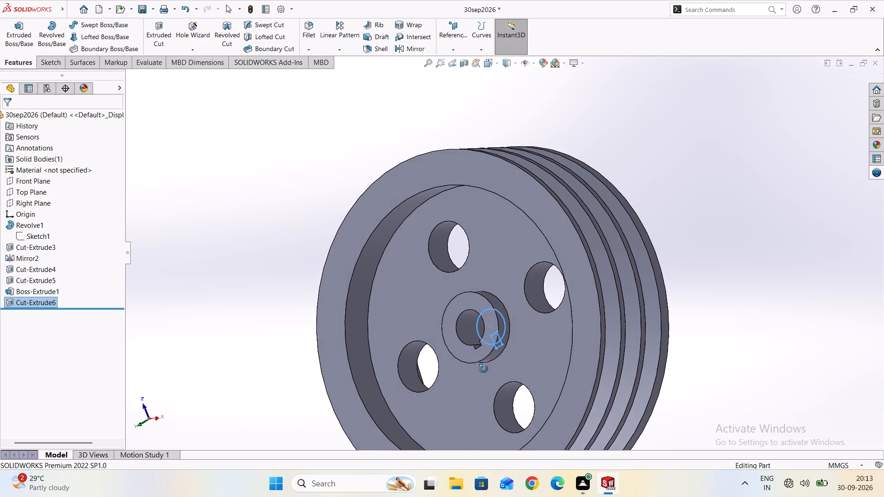
middle_click_drag(483, 369, 342, 387)
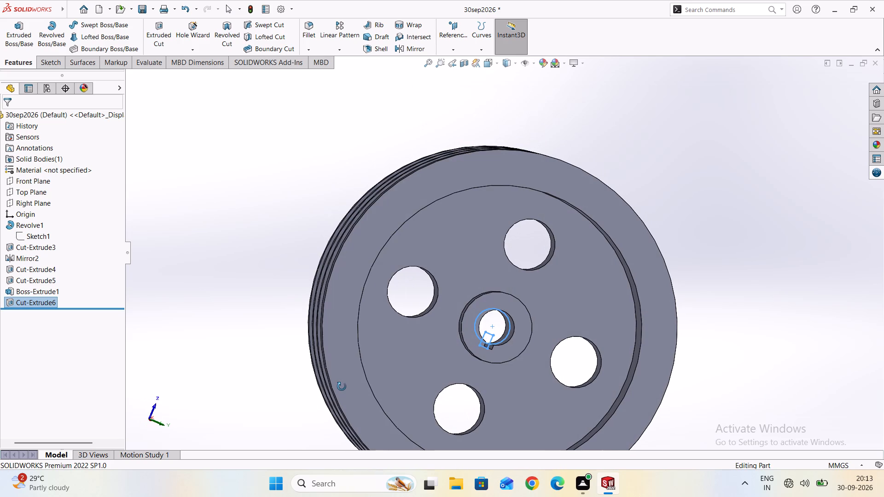
middle_click_drag(342, 387, 342, 385)
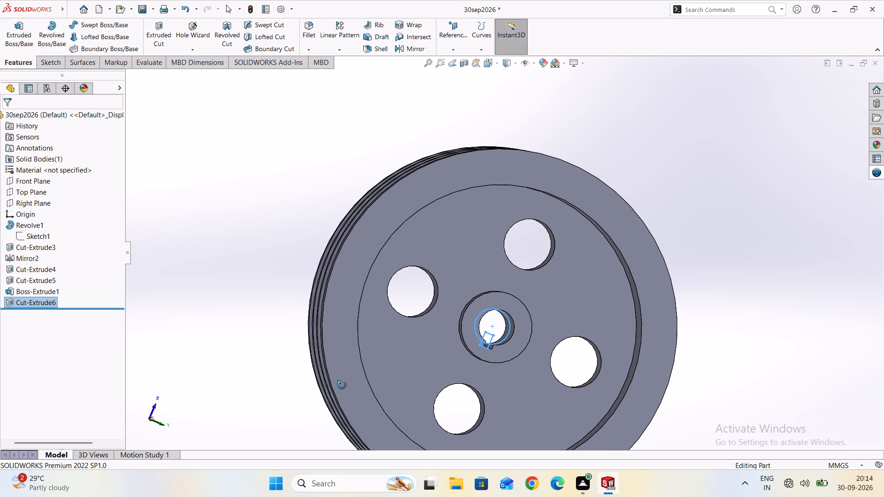
middle_click_drag(342, 385, 883, 372)
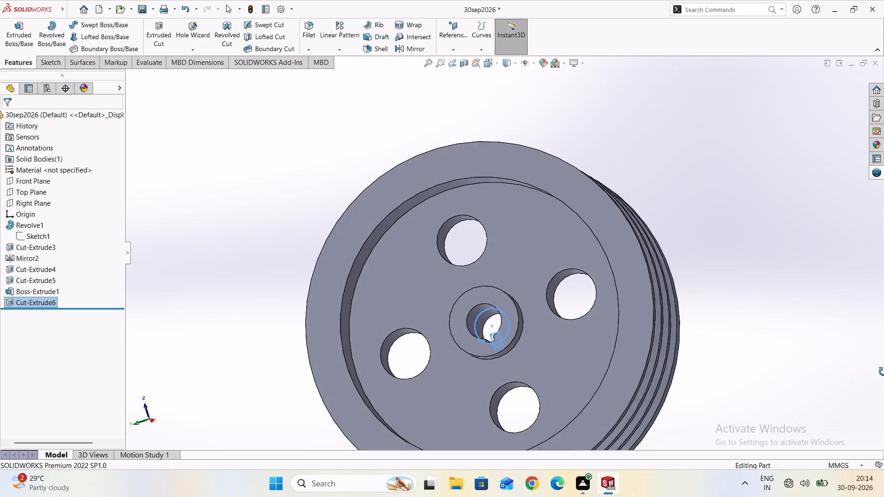
middle_click_drag(883, 372, 846, 89)
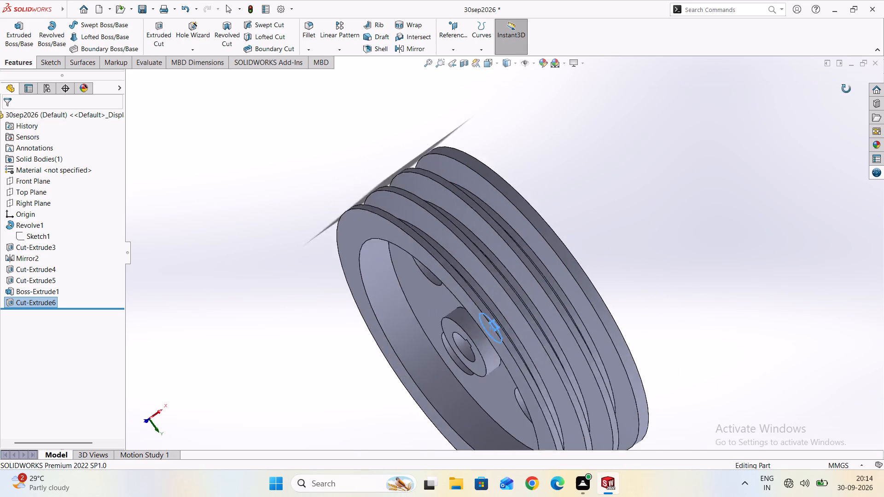
middle_click_drag(846, 89, 794, 370)
scroll(812, 354, "down", 1)
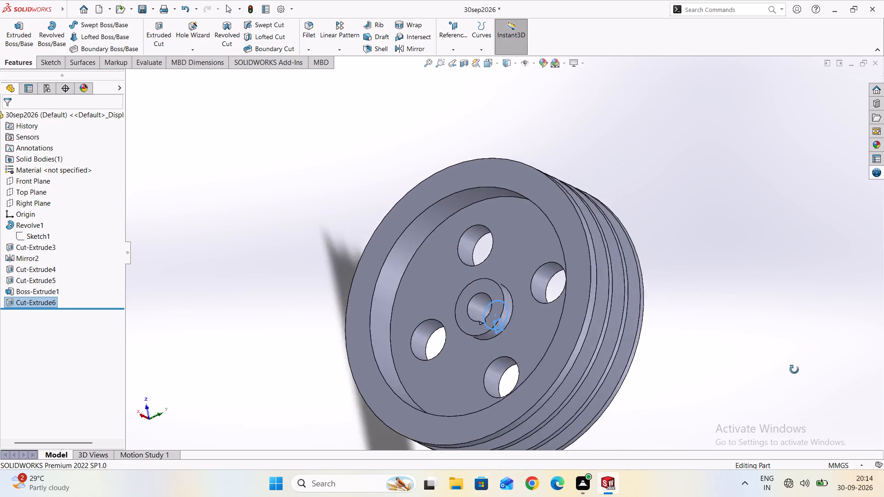
middle_click_drag(794, 370, 357, 357)
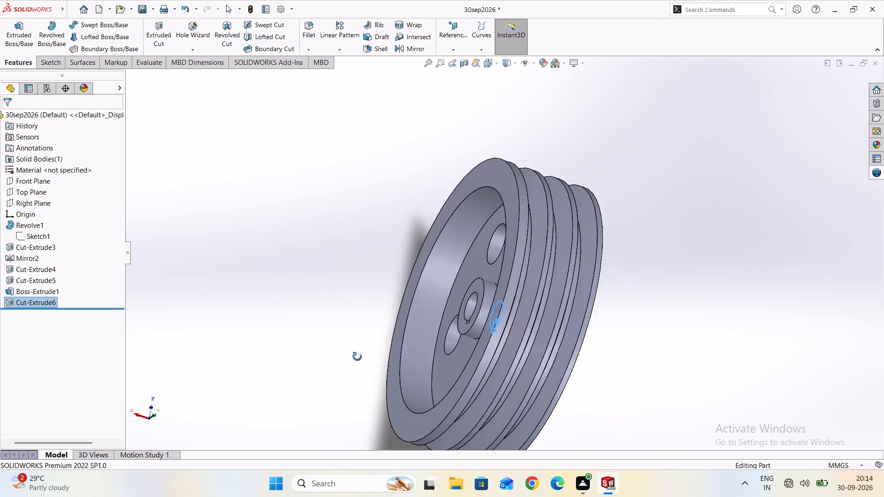
middle_click_drag(357, 357, 233, 146)
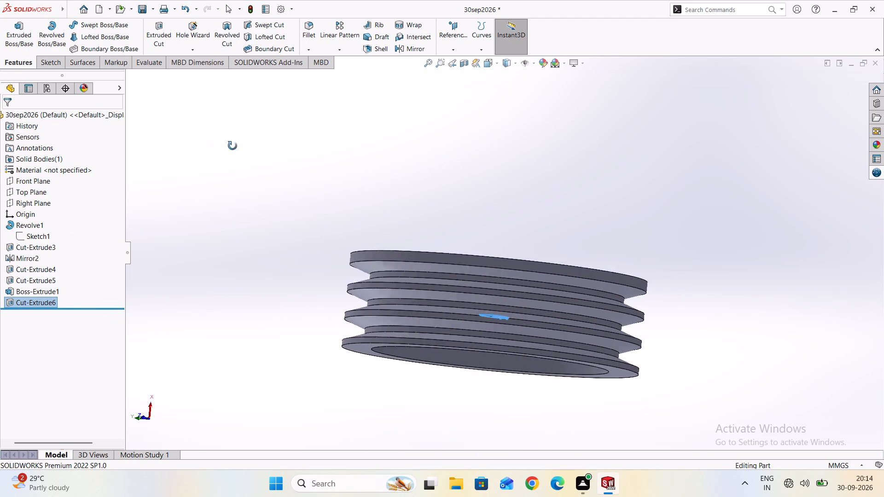
middle_click_drag(233, 146, 451, 412)
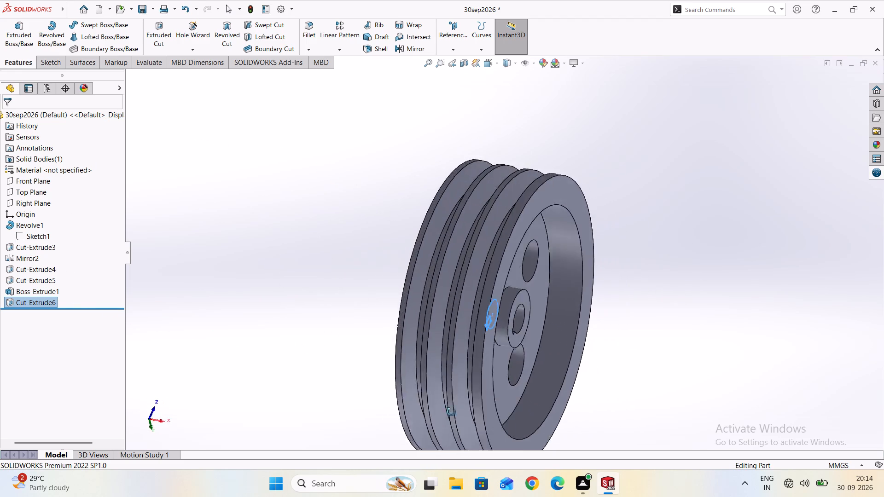
middle_click_drag(451, 412, 455, 89)
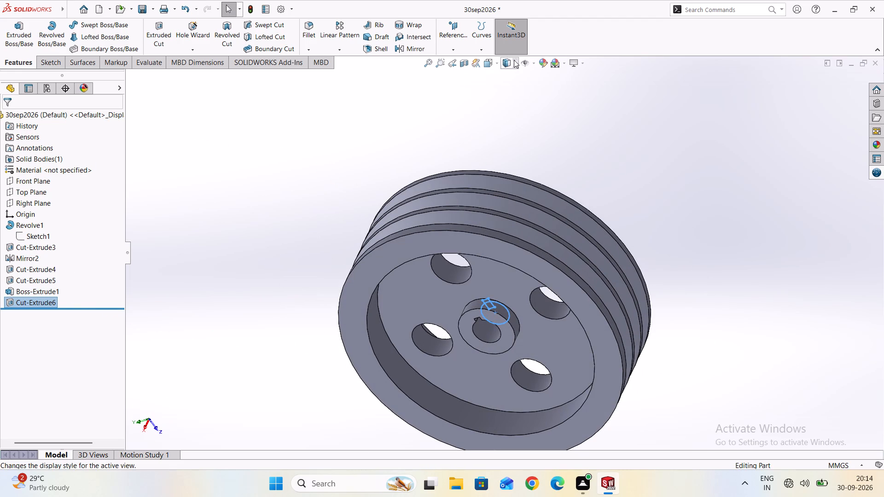
Section the pulley with the Front Plane and rotate the section plane freehand to about 185 degrees.
left_click(513, 67)
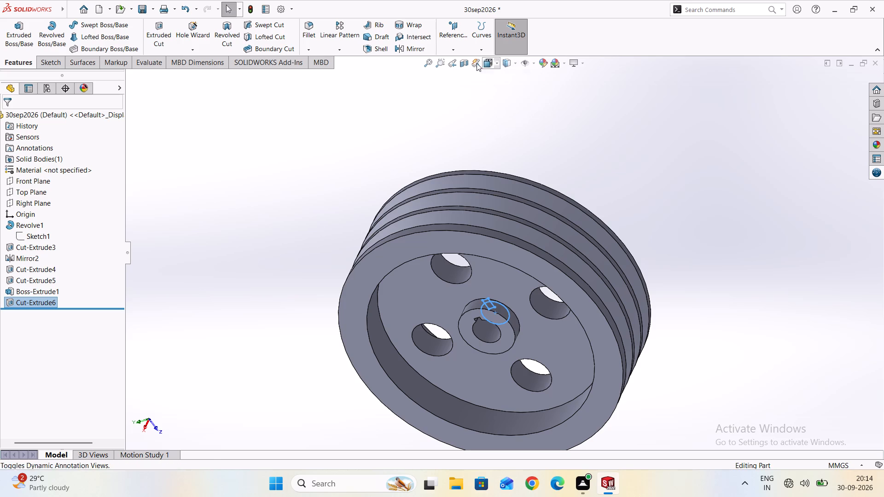
left_click(465, 63)
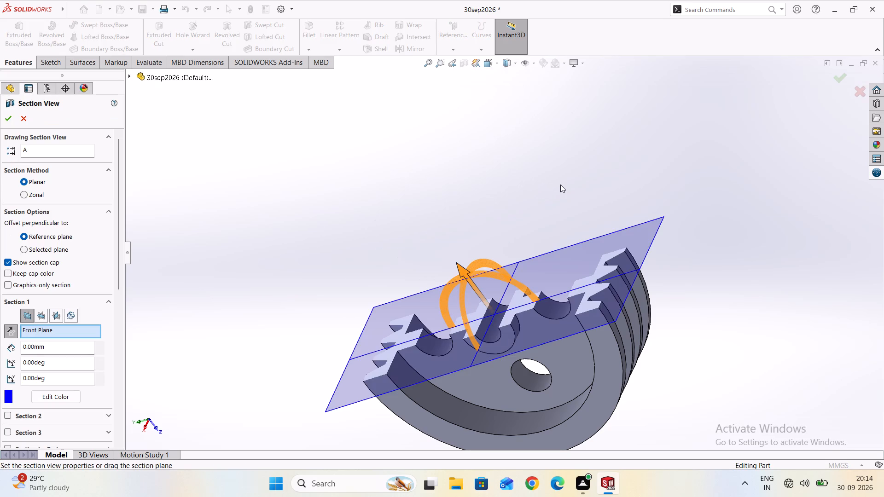
scroll(535, 189, "down", 1)
middle_click_drag(455, 191, 361, 323)
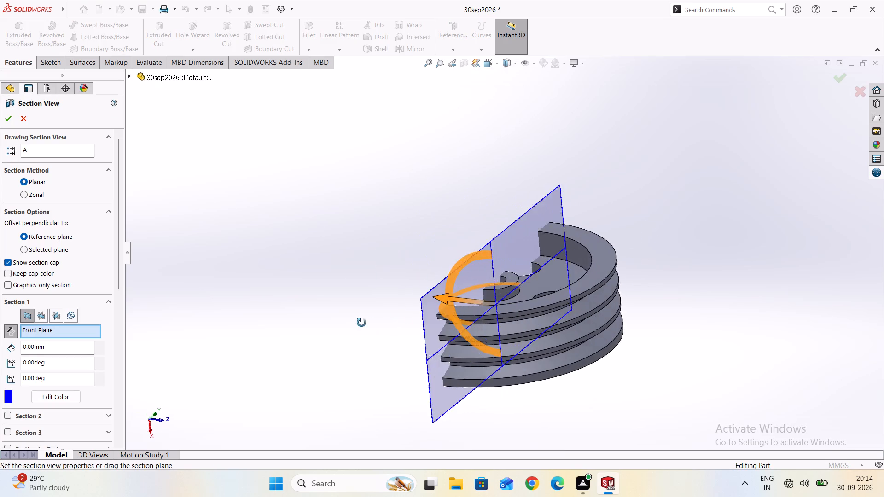
middle_click_drag(361, 323, 521, 469)
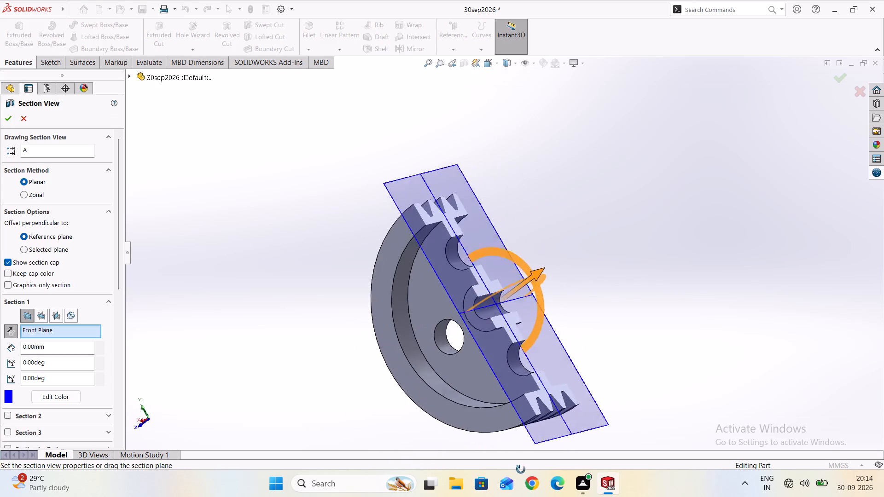
middle_click_drag(521, 469, 736, 248)
left_click_drag(465, 342, 448, 327)
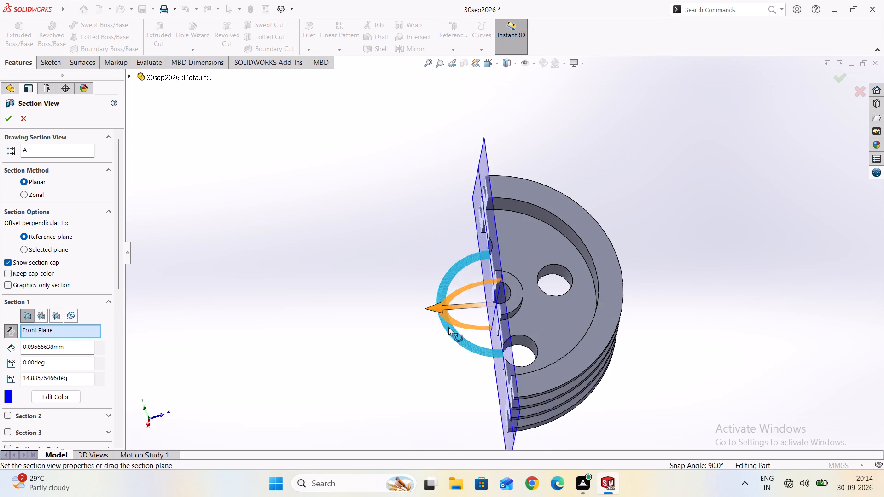
left_click_drag(448, 327, 556, 328)
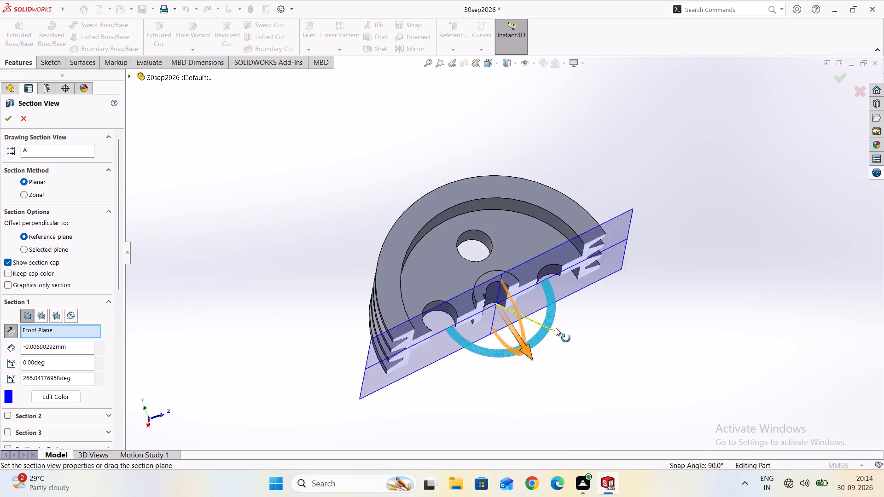
left_click_drag(556, 328, 562, 237)
Examine the sectioned V-grooves, recesses, web holes, hub and keyed bore from several angles, and cancel the section view.
middle_click_drag(609, 238, 539, 236)
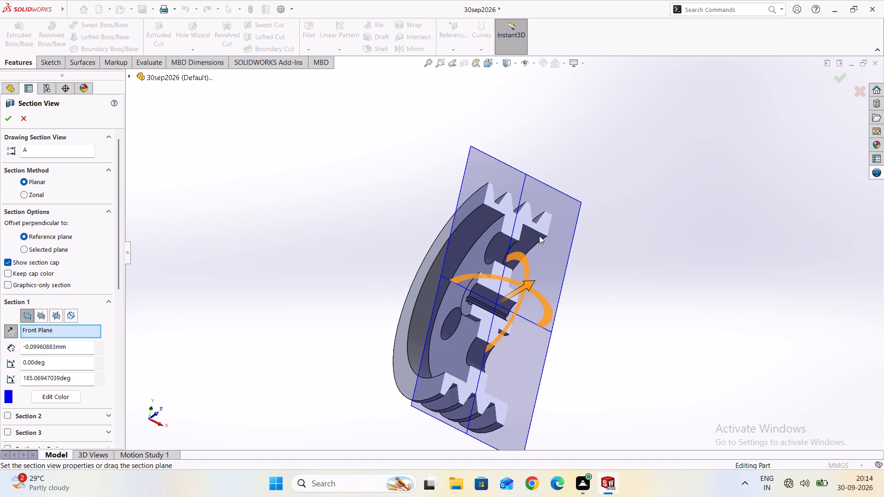
scroll(54, 323, "down", 2)
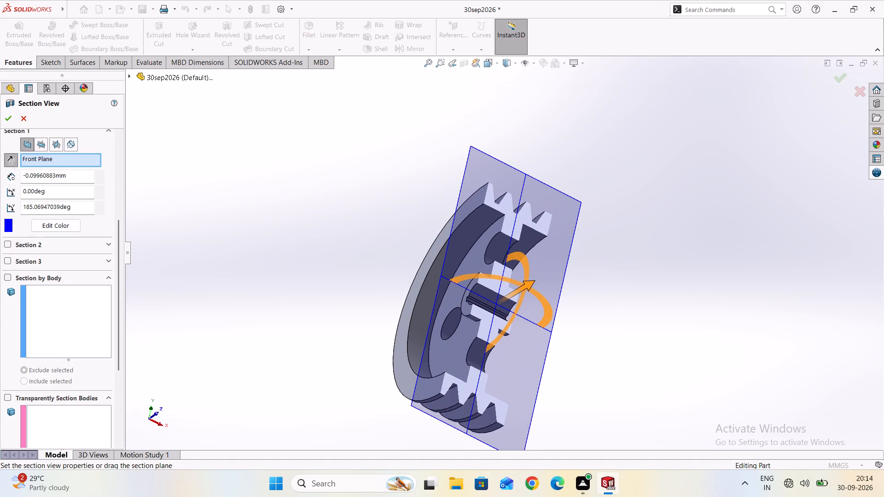
scroll(178, 213, "down", 3)
scroll(179, 217, "up", 3)
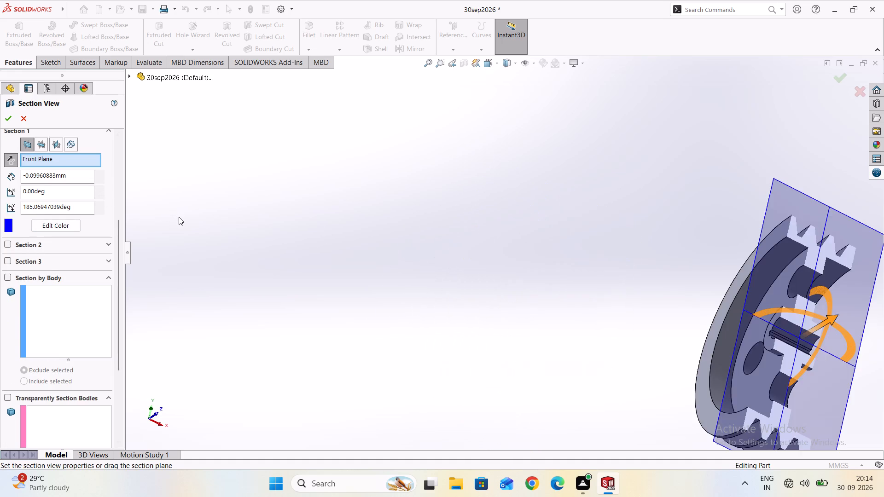
scroll(436, 228, "down", 3)
scroll(695, 261, "down", 2)
scroll(706, 285, "up", 2)
scroll(569, 270, "up", 2)
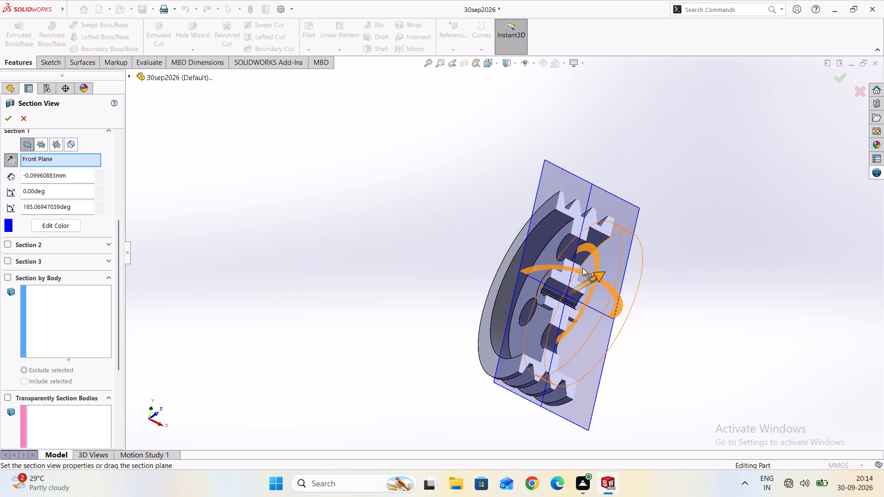
scroll(578, 273, "up", 4)
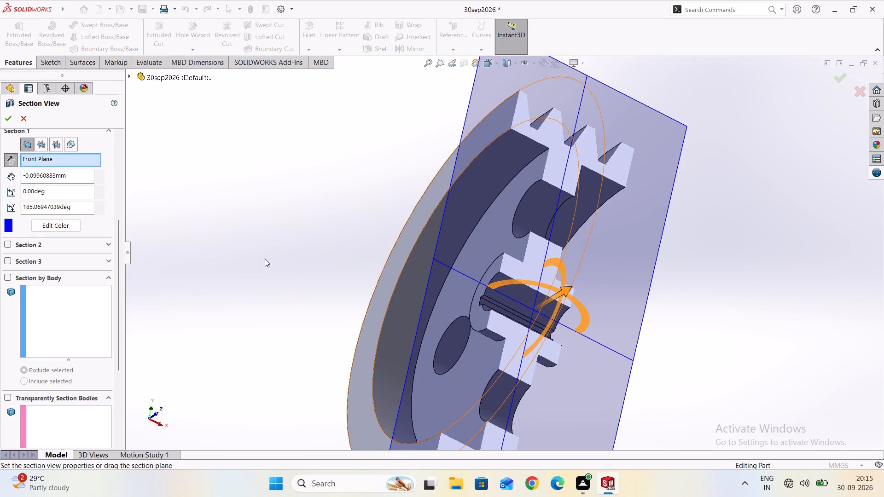
middle_click_drag(265, 259, 505, 295)
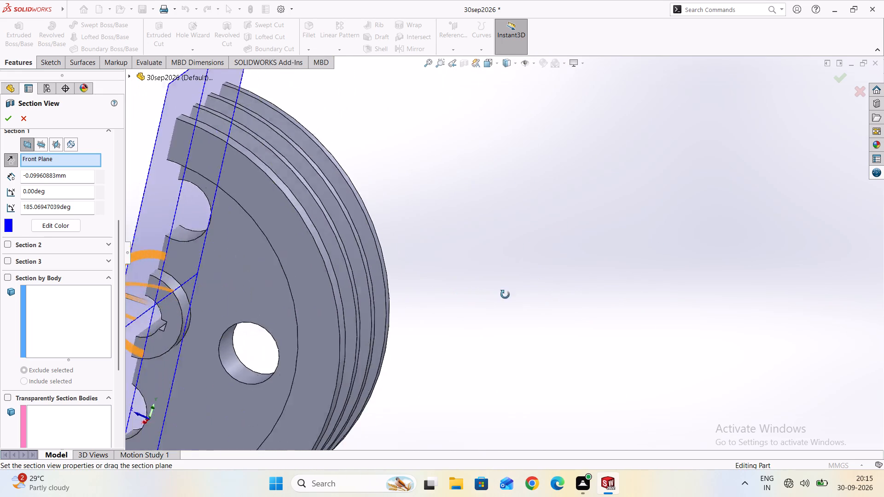
middle_click_drag(505, 295, 664, 324)
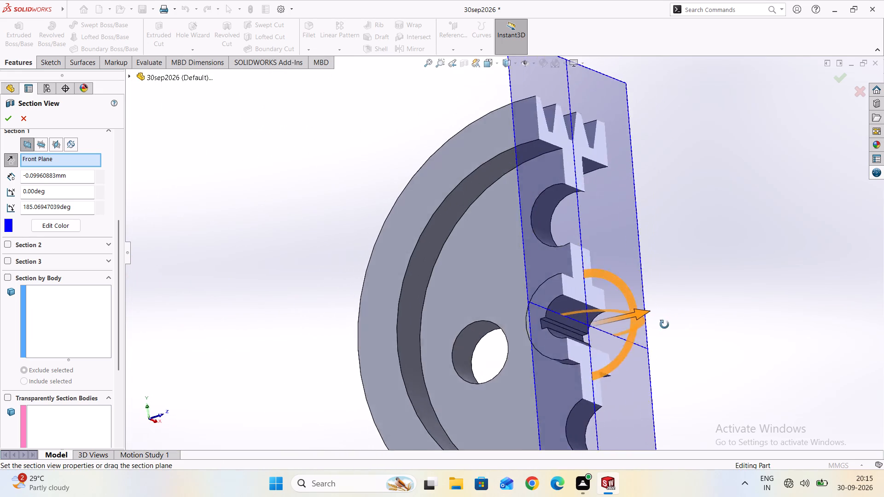
middle_click_drag(664, 324, 507, 302)
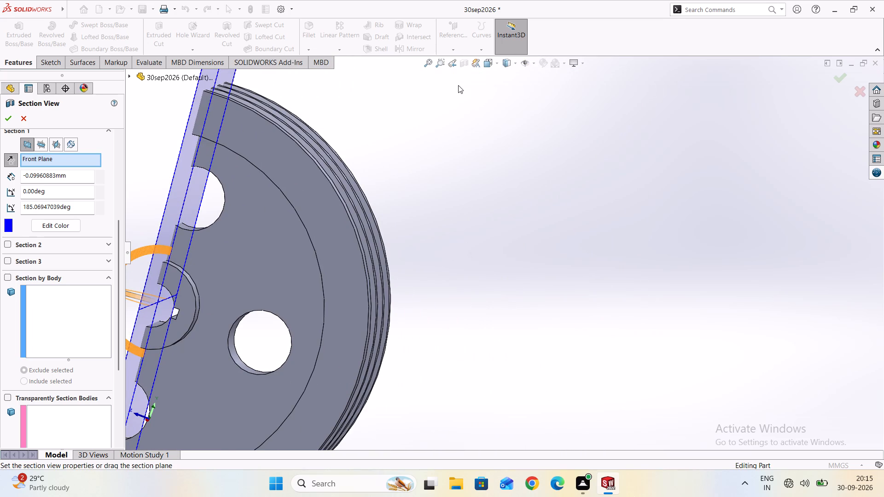
scroll(471, 48, "up", 3)
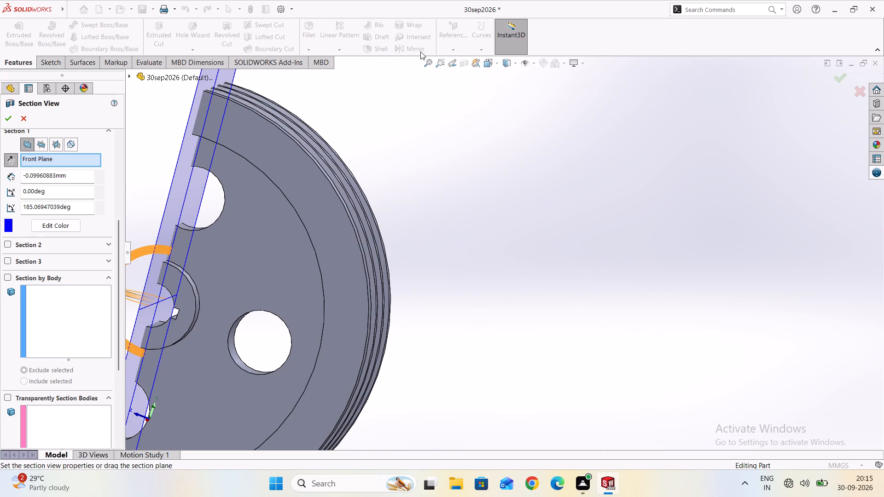
left_click(462, 64)
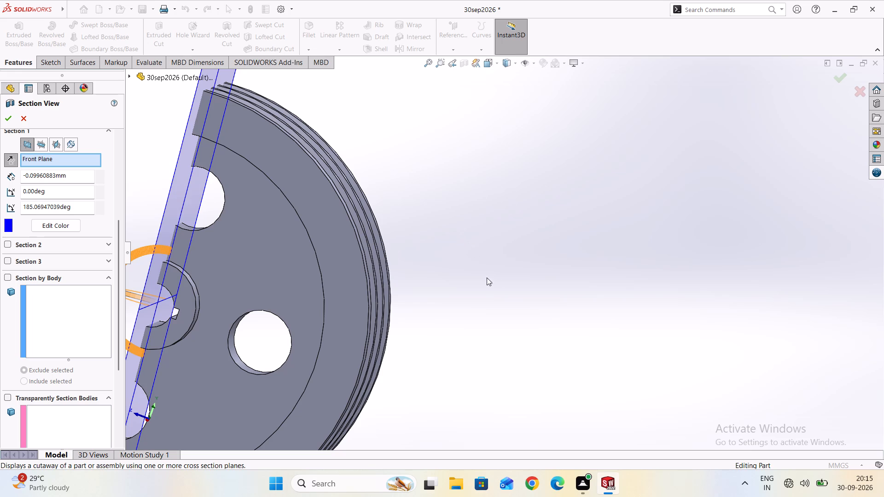
scroll(485, 314, "down", 1)
middle_click_drag(498, 328, 598, 286)
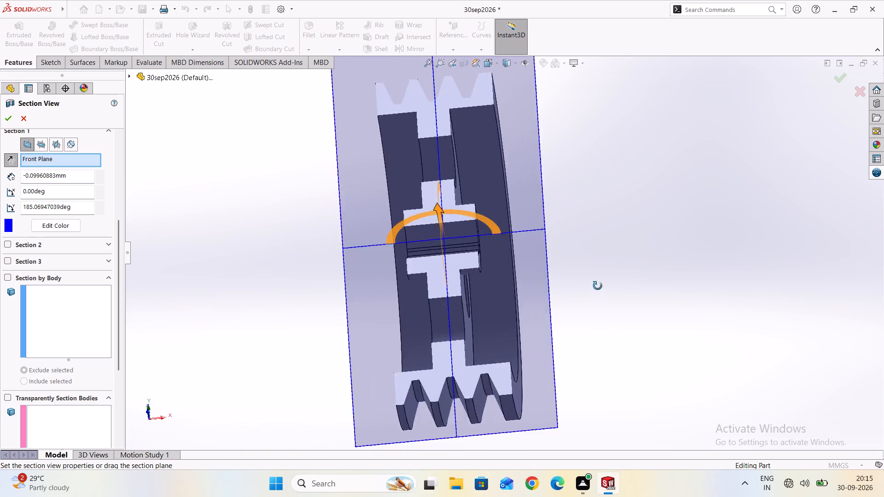
middle_click_drag(598, 286, 428, 120)
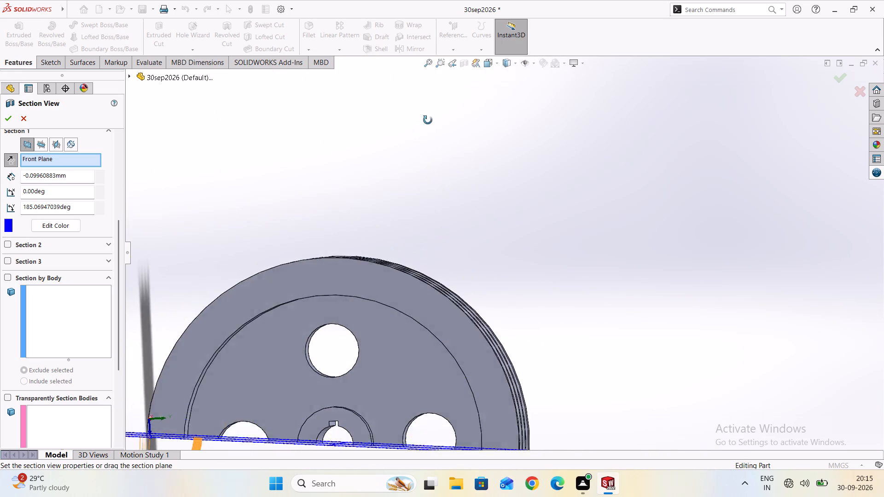
middle_click_drag(428, 120, 496, 403)
scroll(543, 424, "down", 1)
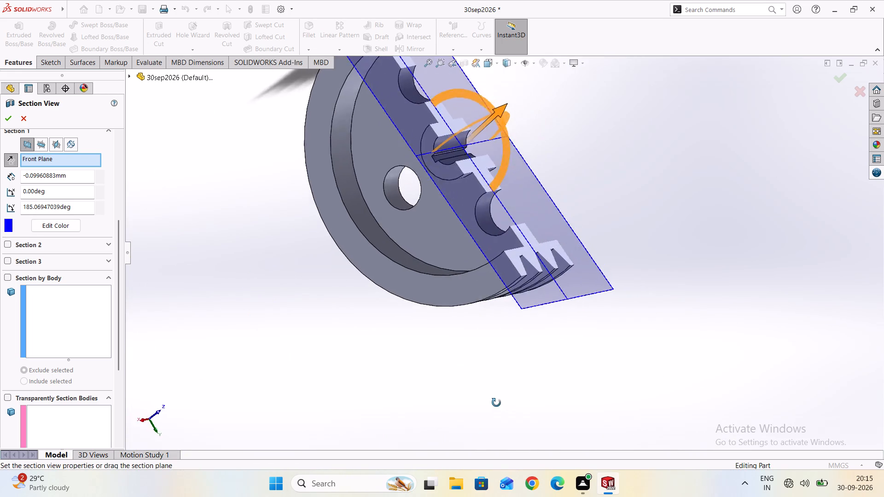
middle_click_drag(496, 403, 779, 409)
scroll(593, 299, "down", 4)
middle_click_drag(284, 241, 392, 253)
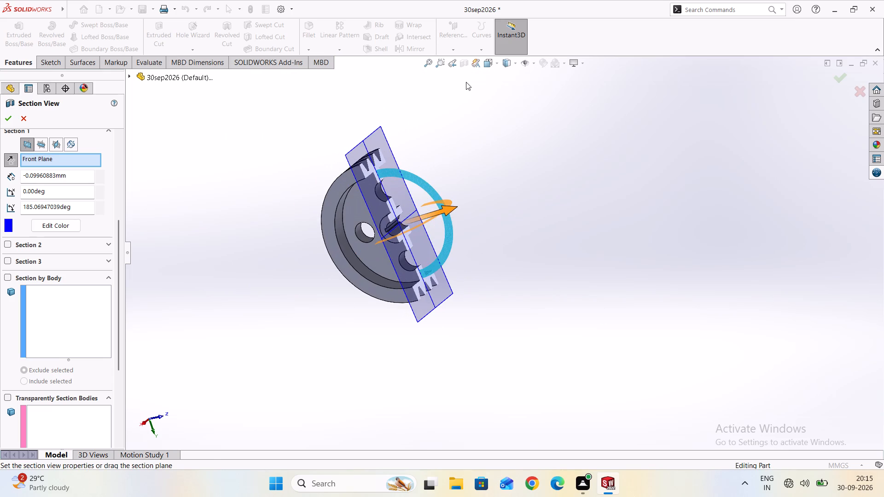
left_click(463, 64)
left_click(463, 64)
right_click(463, 63)
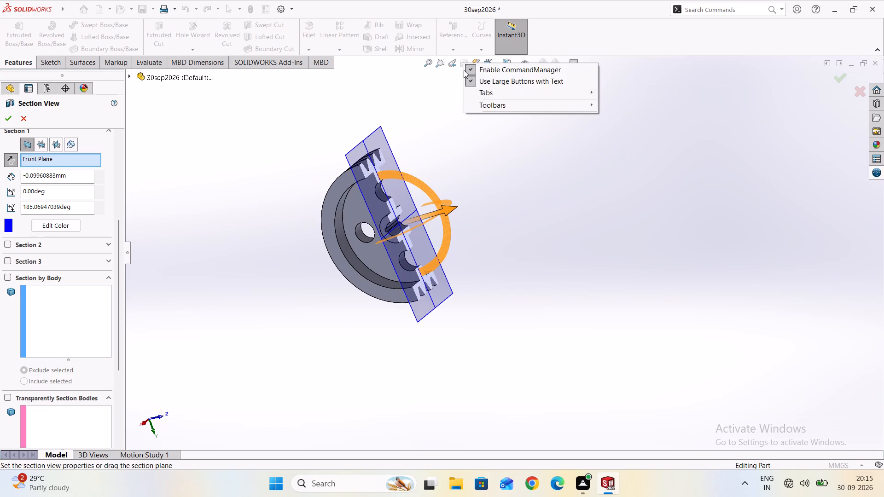
left_click(19, 114)
left_click(23, 116)
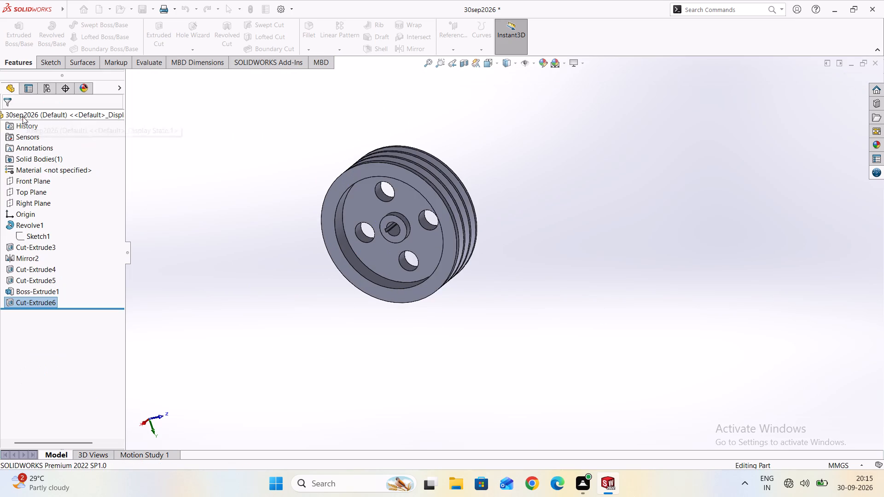
Examine the complete pulley's recessed face up close, checking the hub, keyed bore and web holes.
scroll(325, 214, "down", 2)
middle_click_drag(448, 211, 433, 243)
middle_click_drag(488, 213, 474, 240)
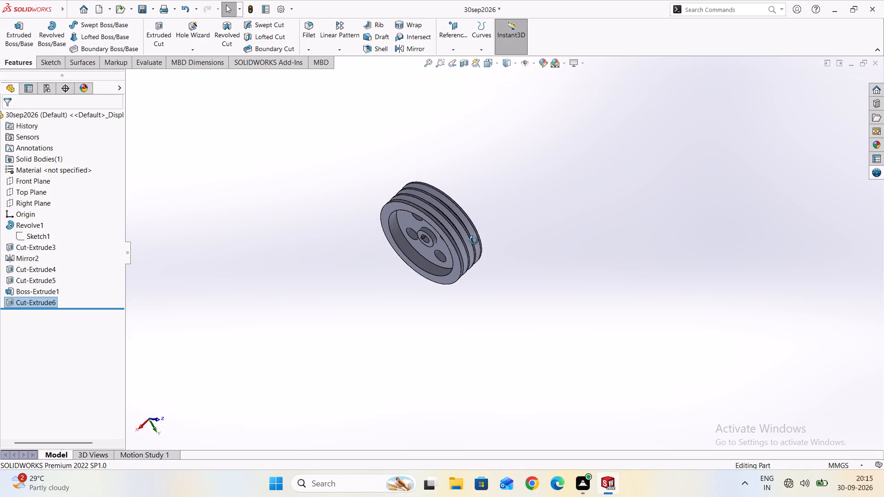
middle_click_drag(474, 240, 390, 177)
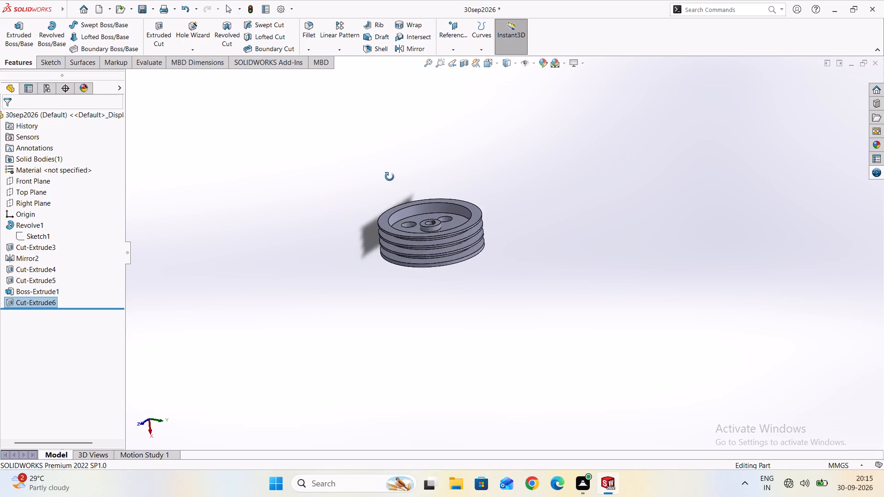
middle_click_drag(390, 177, 392, 291)
scroll(418, 233, "up", 7)
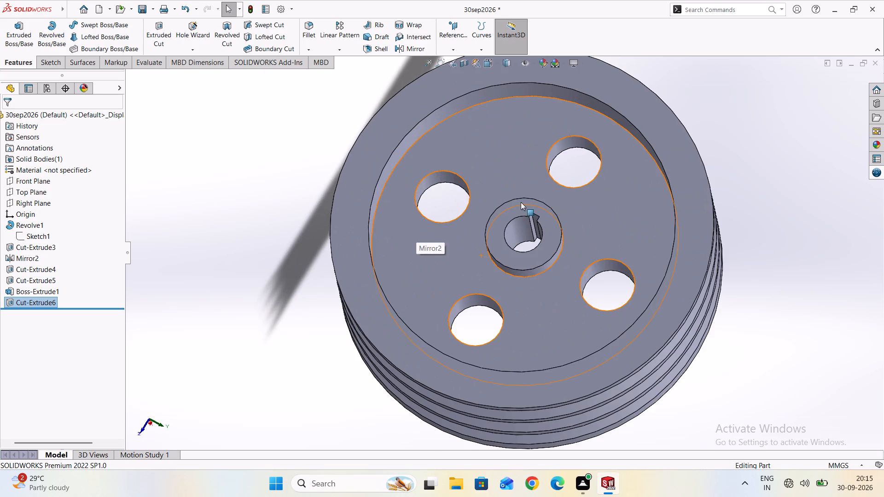
scroll(586, 257, "up", 4)
scroll(455, 142, "up", 3)
scroll(472, 168, "down", 5)
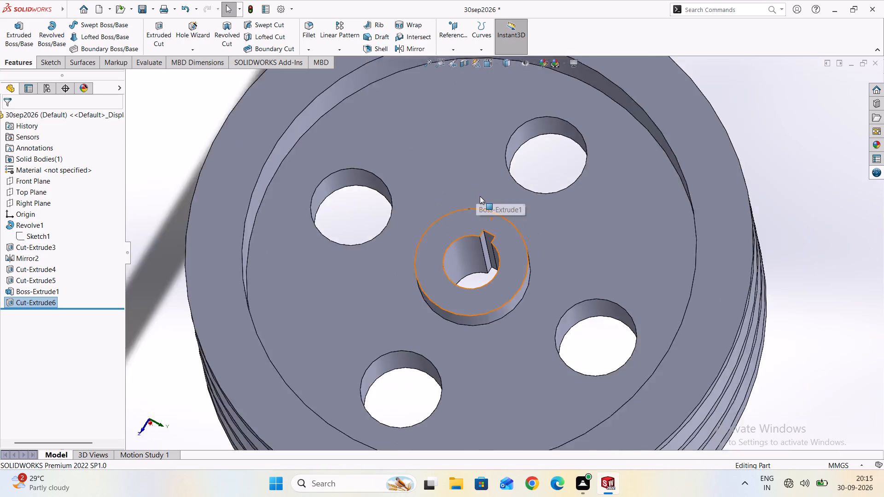
scroll(480, 196, "down", 1)
scroll(480, 197, "up", 4)
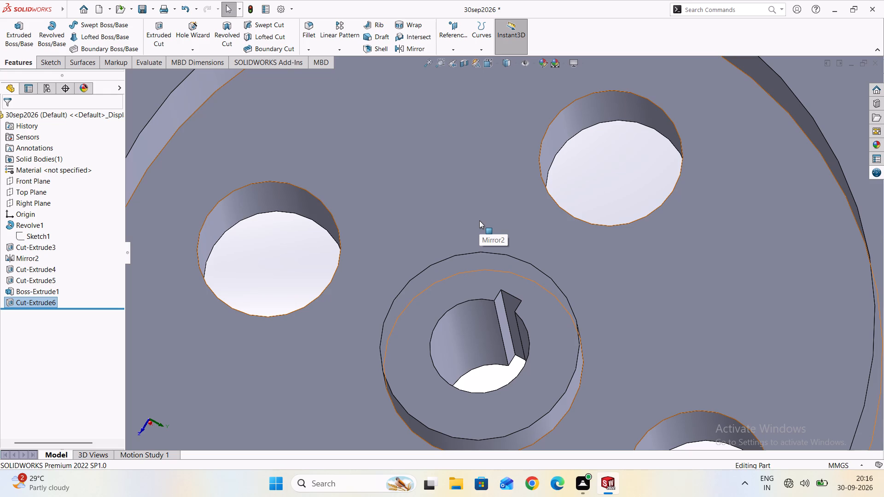
scroll(337, 227, "down", 6)
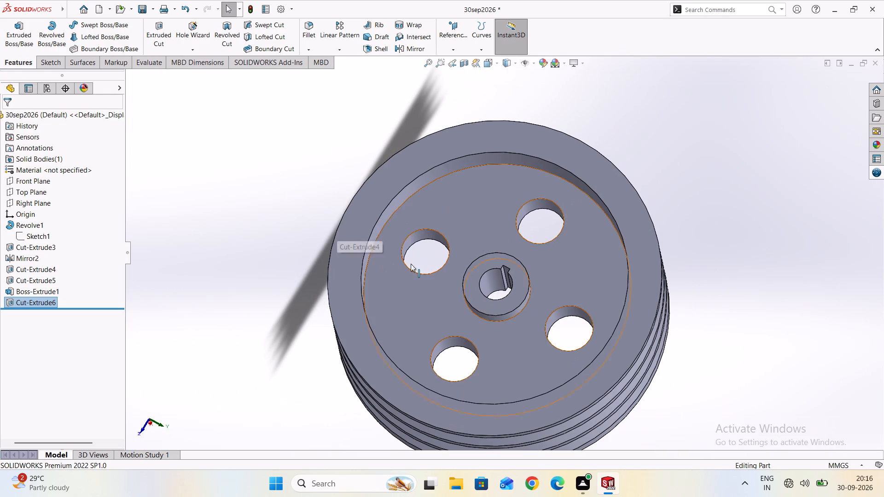
Examine the pulley's rim and both faces from all around, checking the V-grooves, recesses and hub.
middle_click_drag(228, 245, 520, 309)
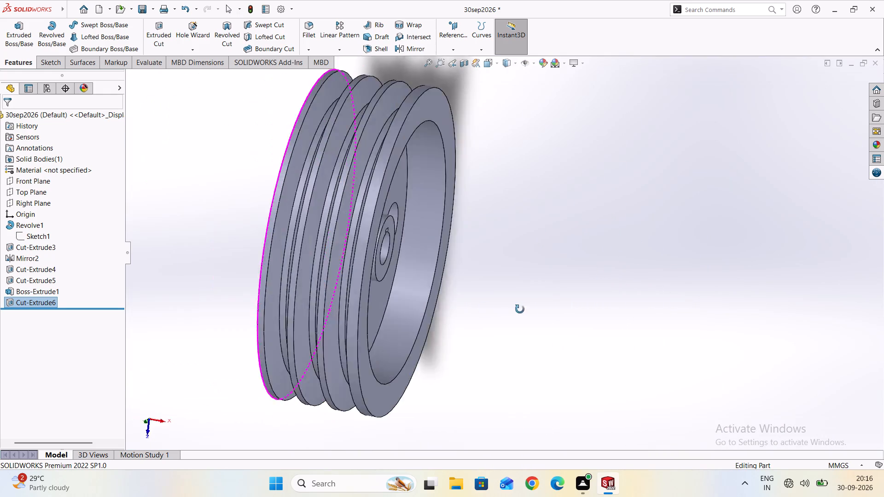
middle_click_drag(520, 309, 756, 322)
scroll(627, 310, "down", 1)
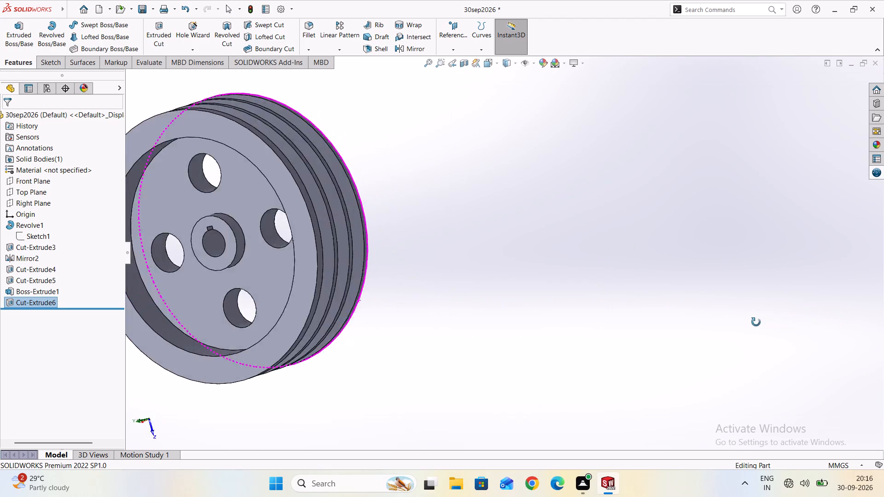
middle_click_drag(756, 322, 400, 341)
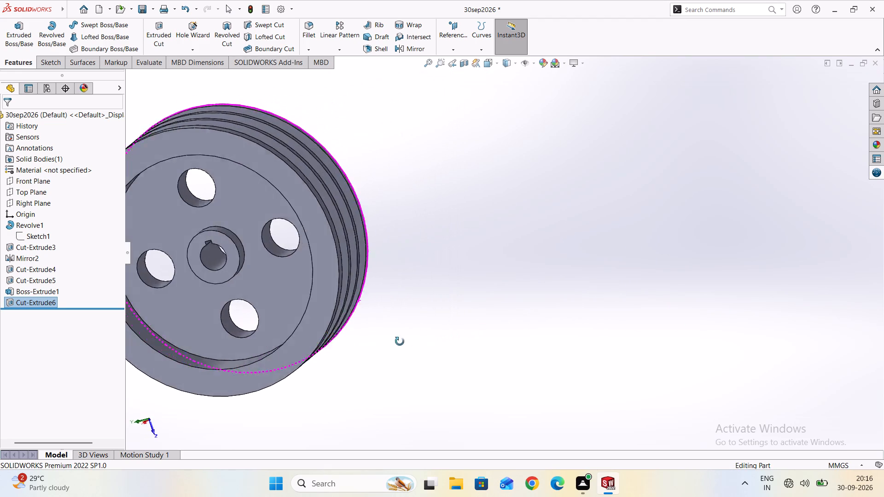
middle_click_drag(400, 341, 178, 338)
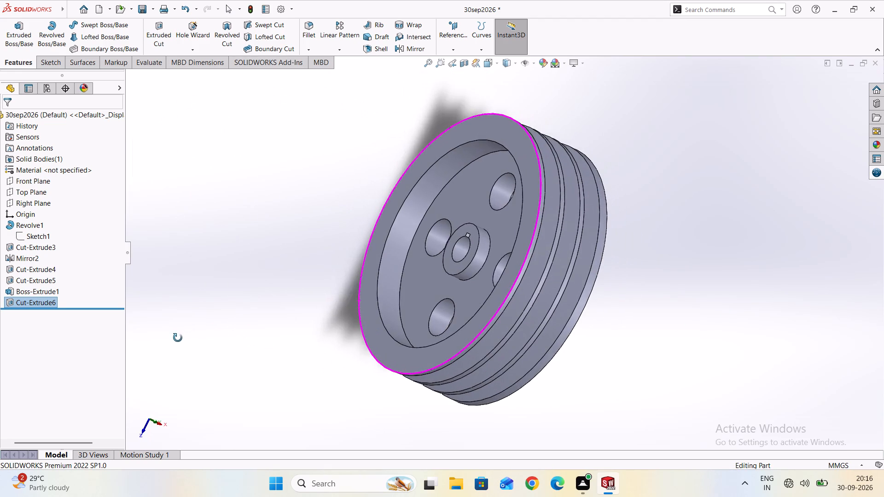
middle_click_drag(178, 338, 182, 345)
middle_click_drag(255, 263, 184, 361)
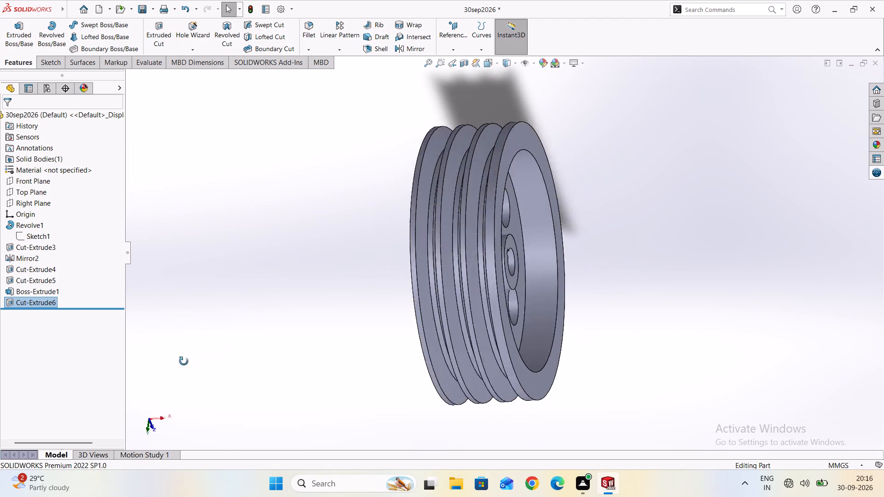
middle_click_drag(184, 361, 546, 248)
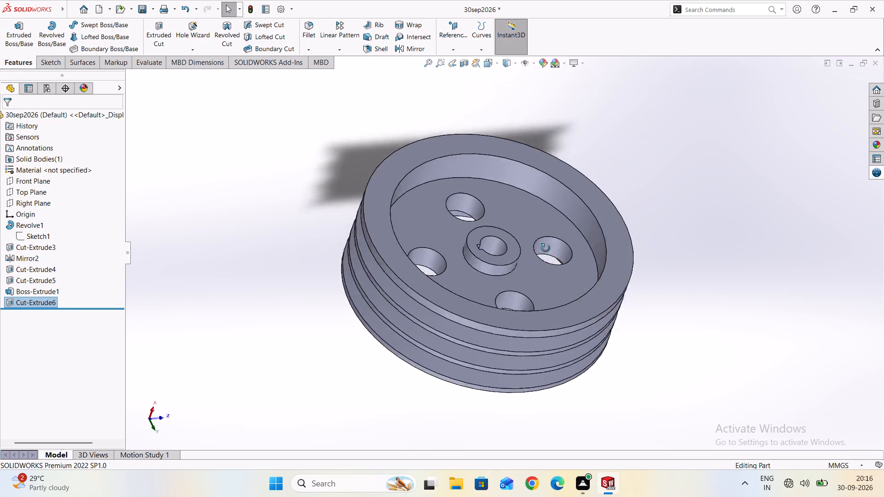
middle_click_drag(546, 248, 367, 140)
scroll(259, 196, "down", 1)
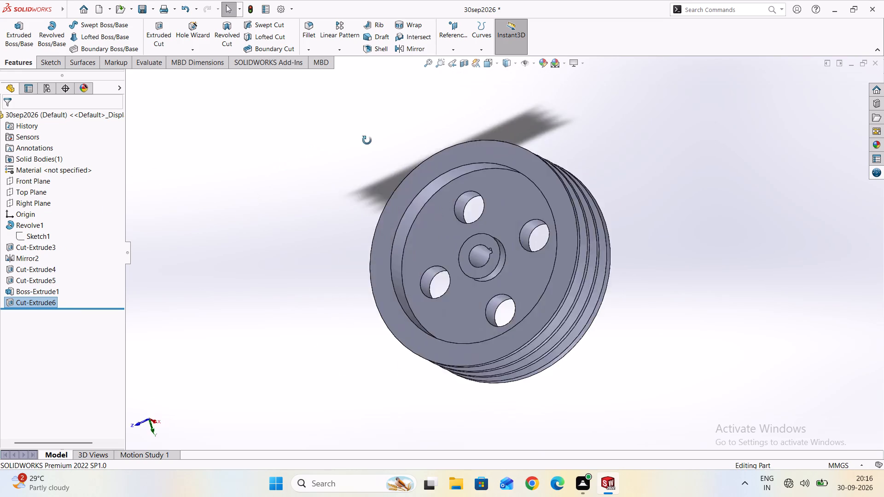
middle_click_drag(367, 140, 675, 329)
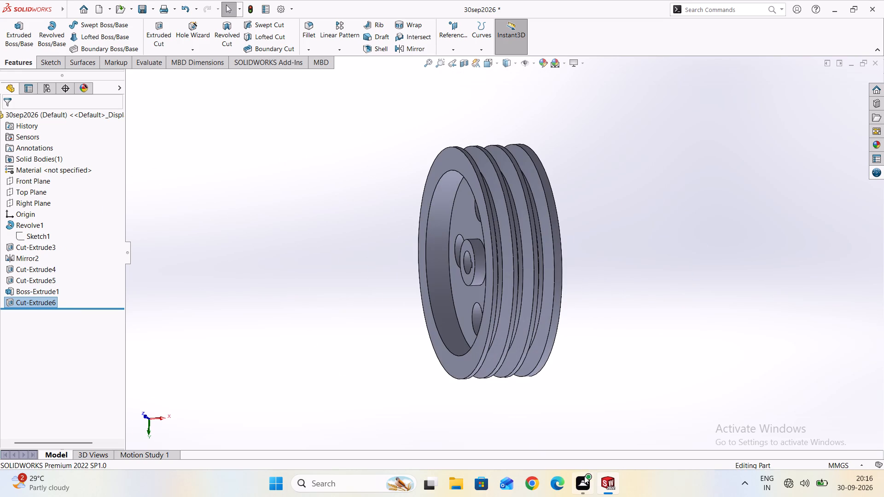
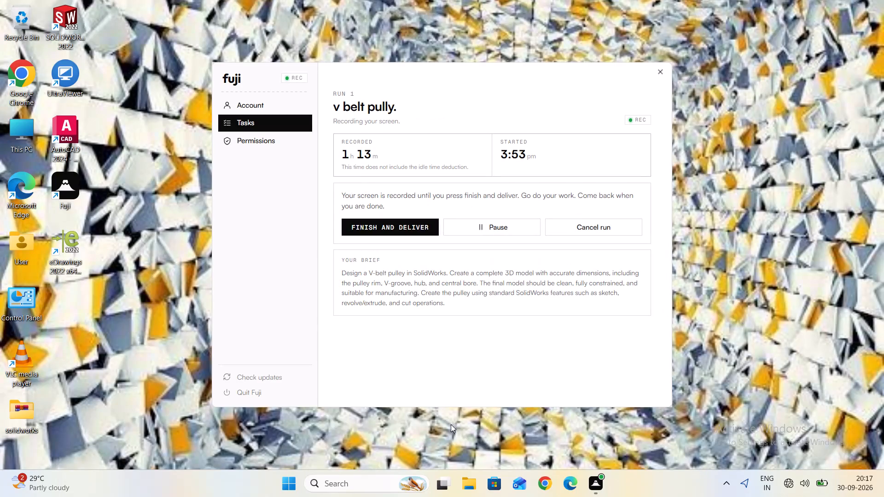
Launch AutoCAD 2024 from the desktop and allow it to run.
double_click(61, 127)
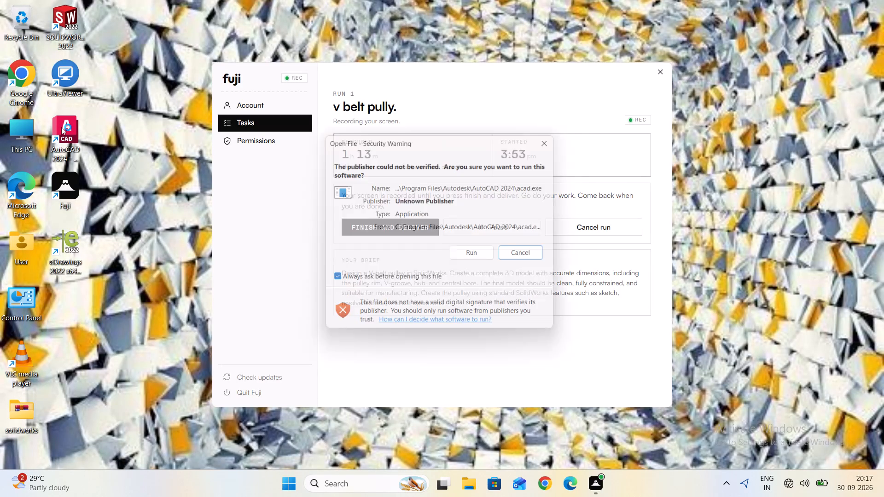
left_click(481, 254)
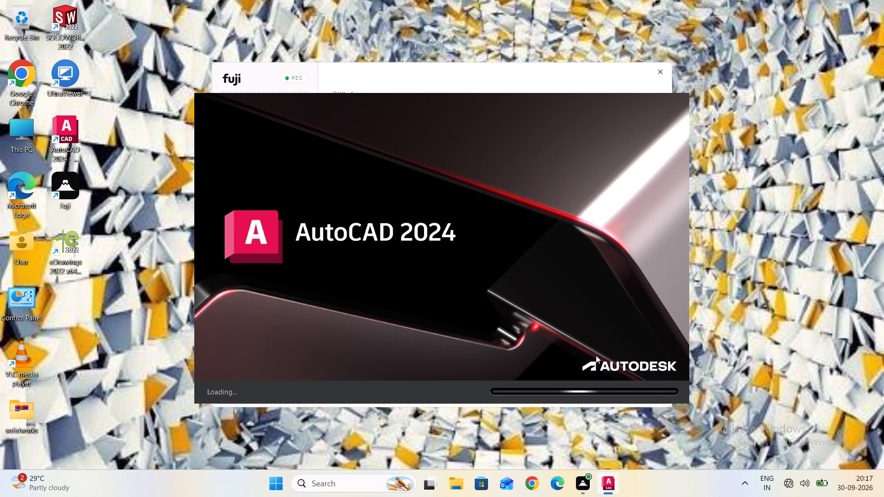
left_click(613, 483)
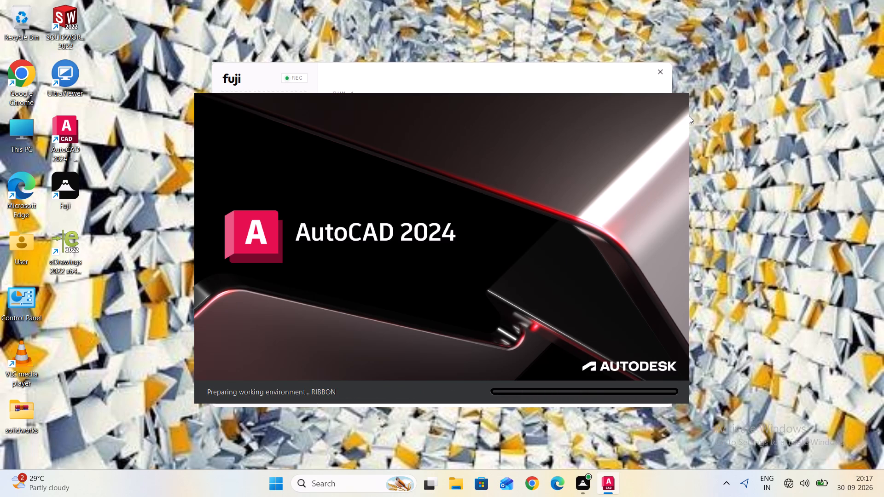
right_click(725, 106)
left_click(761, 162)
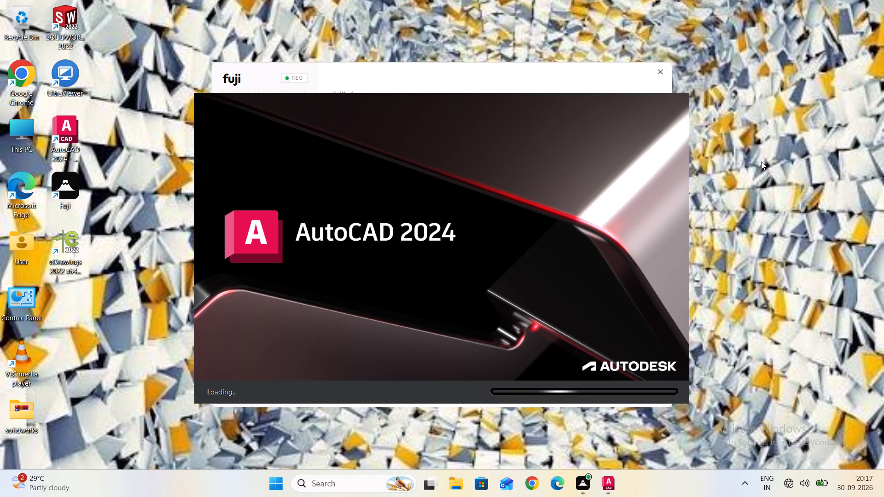
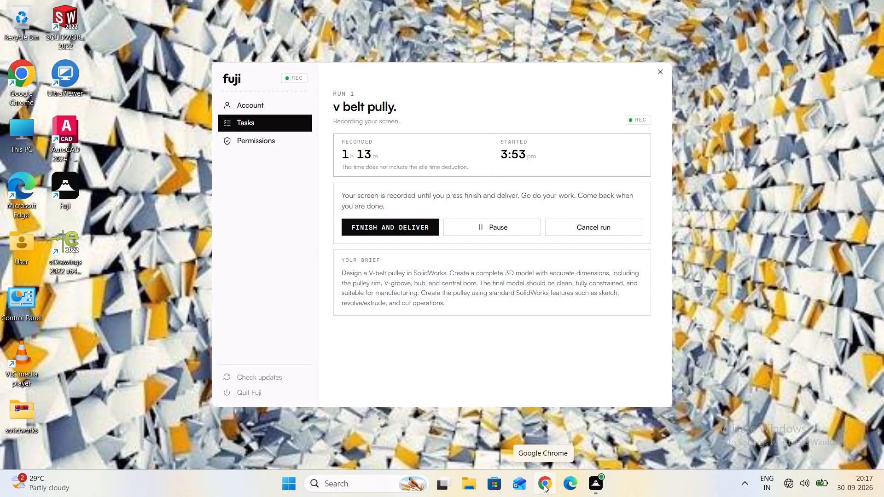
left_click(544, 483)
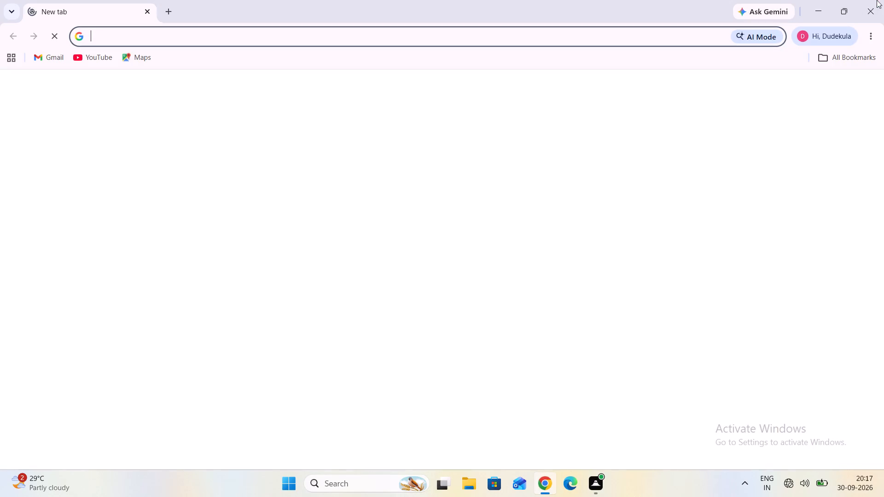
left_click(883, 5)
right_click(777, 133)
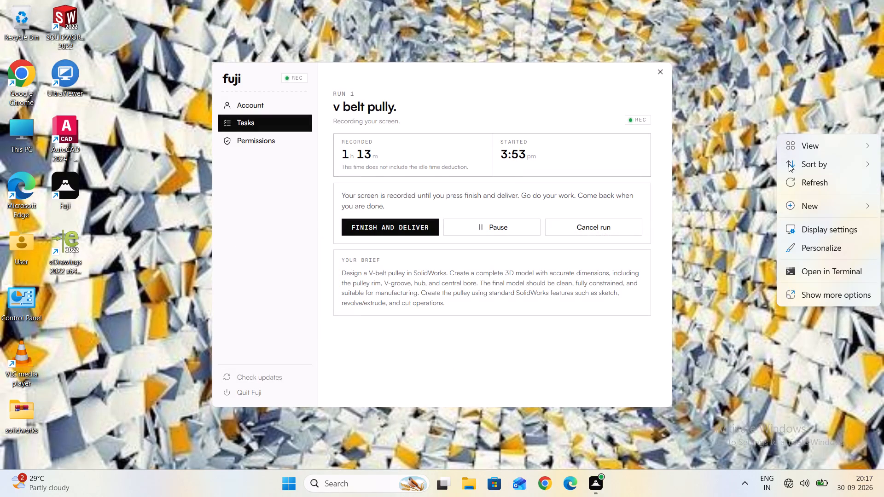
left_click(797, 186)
Launch SOLIDWORKS 2022 from the desktop.
double_click(64, 10)
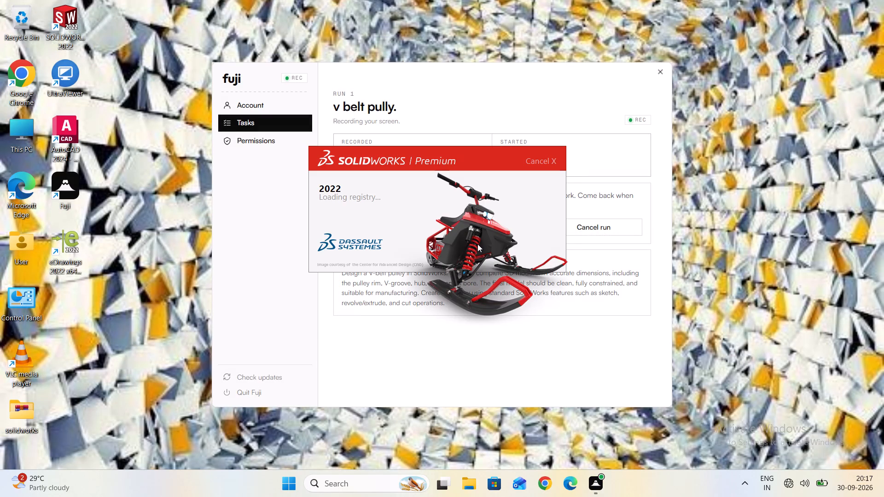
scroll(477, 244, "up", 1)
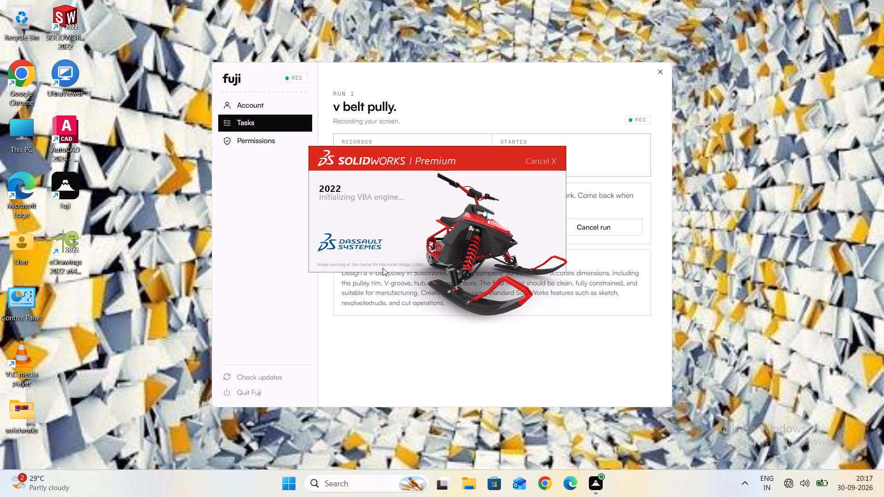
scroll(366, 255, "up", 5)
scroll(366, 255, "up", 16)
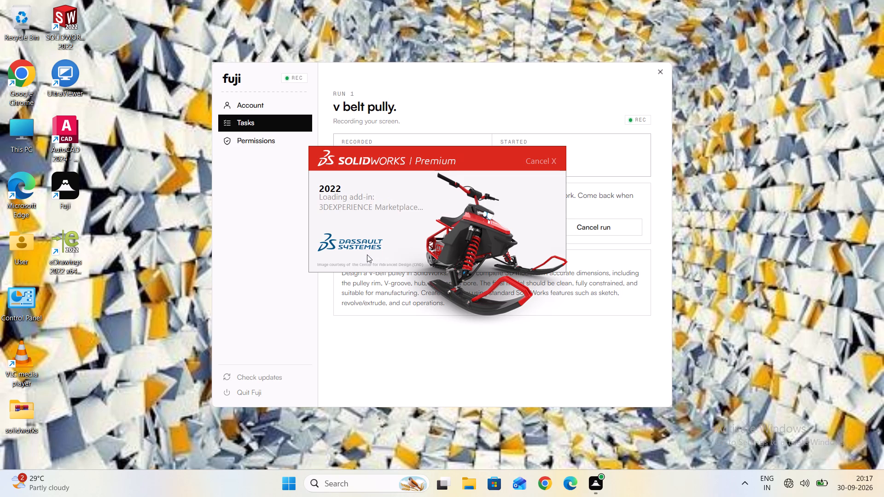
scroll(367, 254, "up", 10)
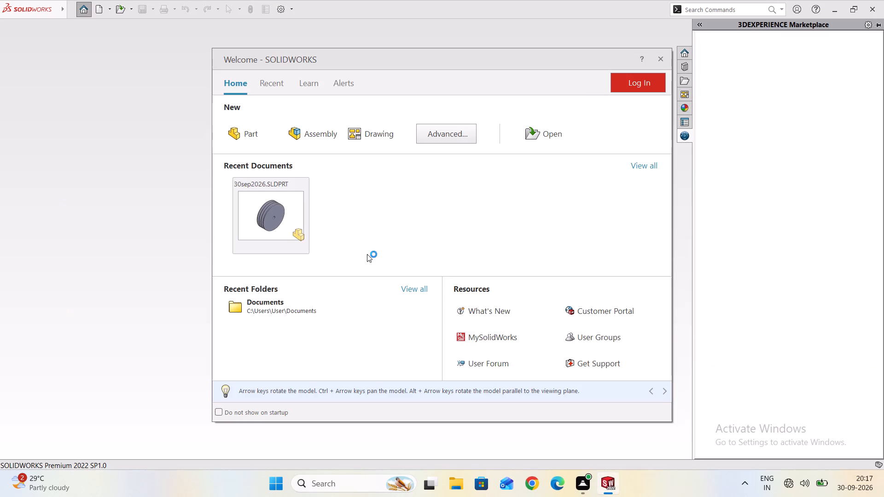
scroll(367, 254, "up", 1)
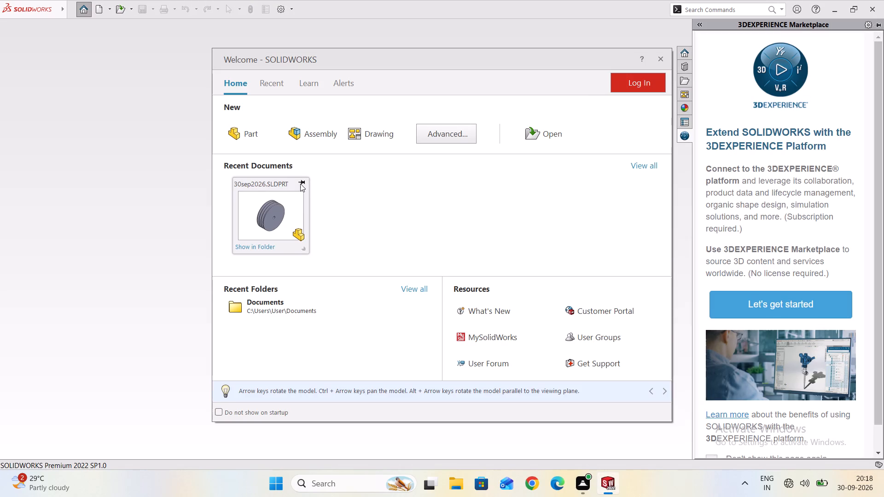
Remove 30sep2026.SLDPRT from the recent documents list and close the Welcome window.
right_click(300, 183)
left_click(300, 183)
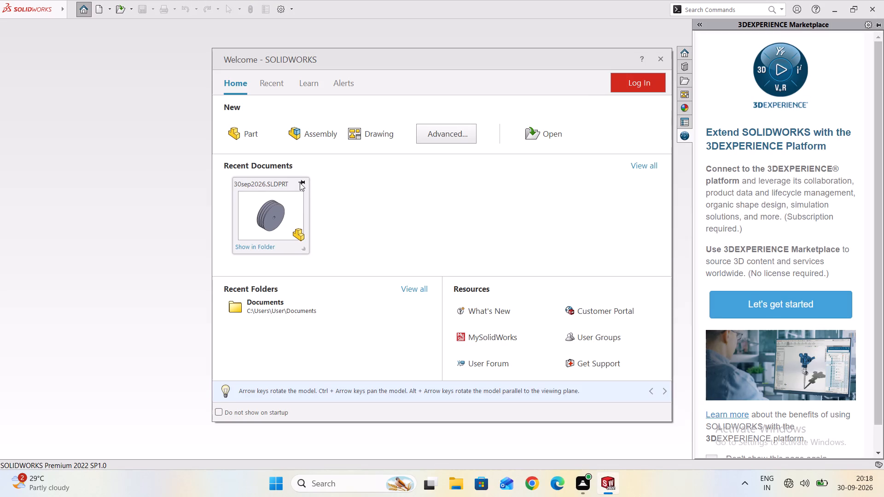
right_click(300, 183)
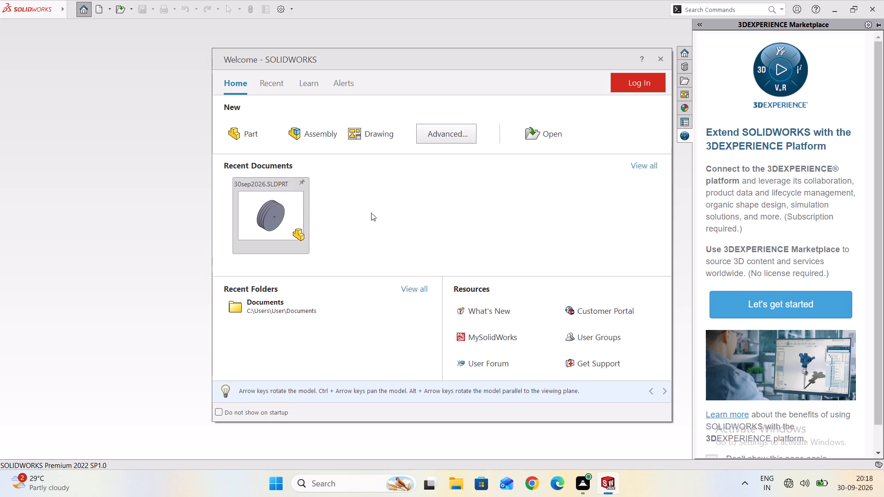
left_click(657, 167)
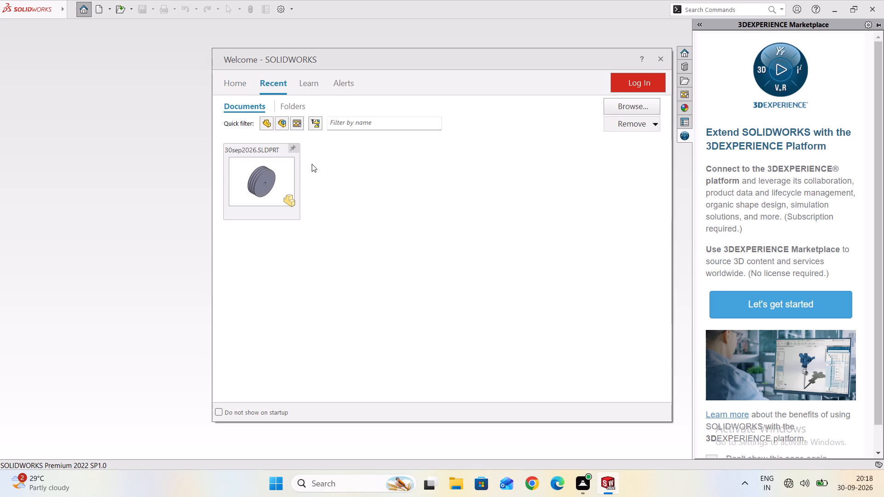
right_click(281, 144)
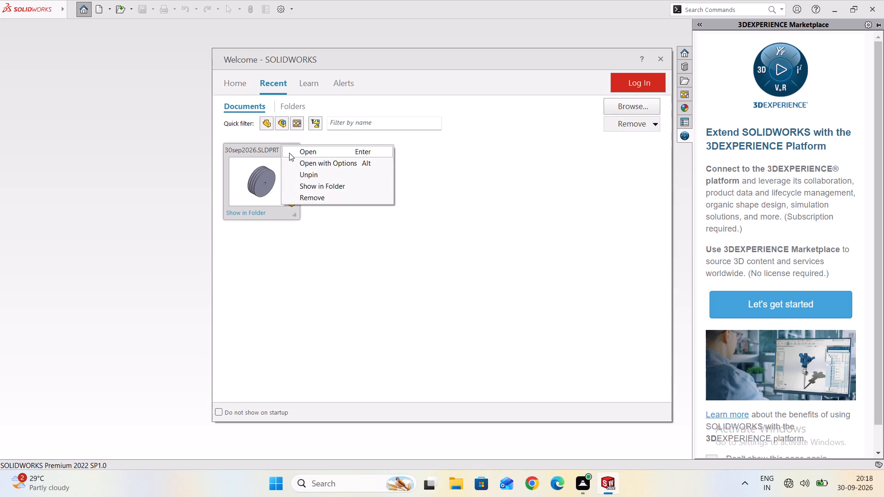
left_click(319, 201)
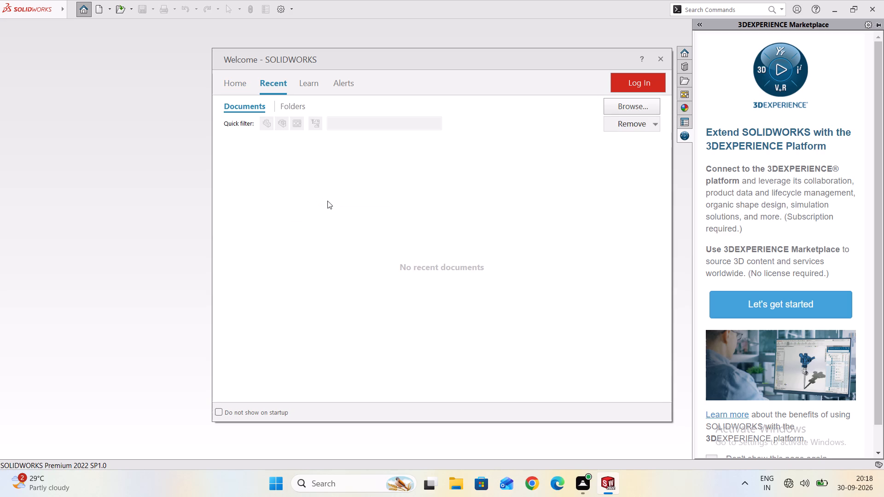
left_click(660, 64)
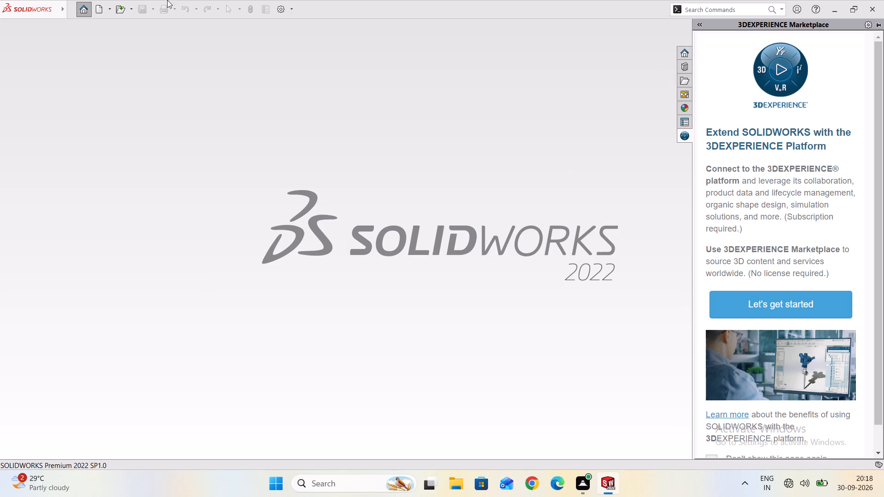
Create a new part document.
left_click(108, 7)
double_click(108, 21)
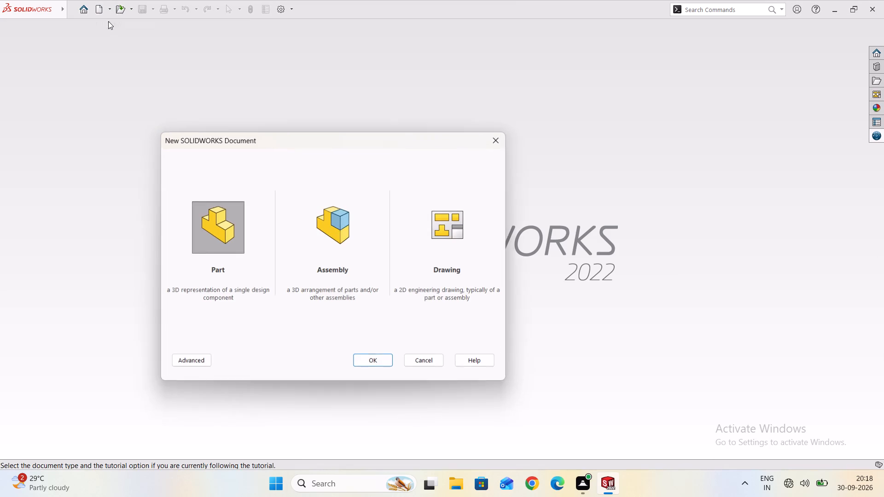
left_click(380, 361)
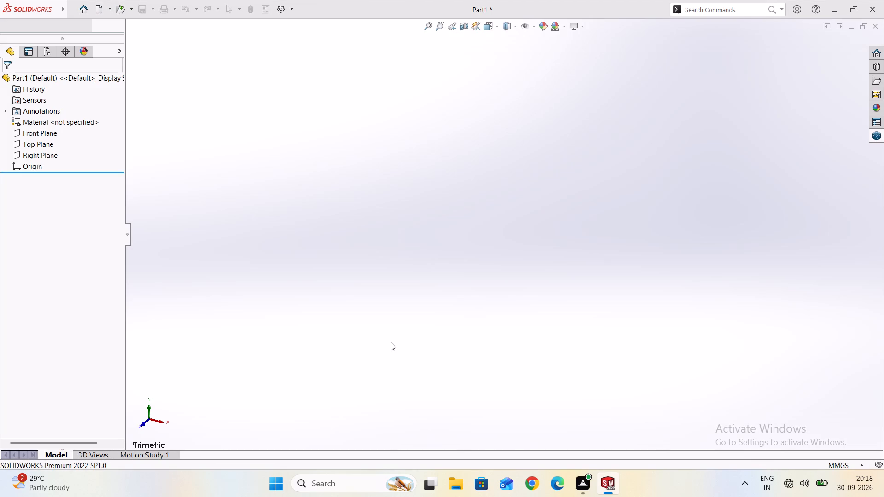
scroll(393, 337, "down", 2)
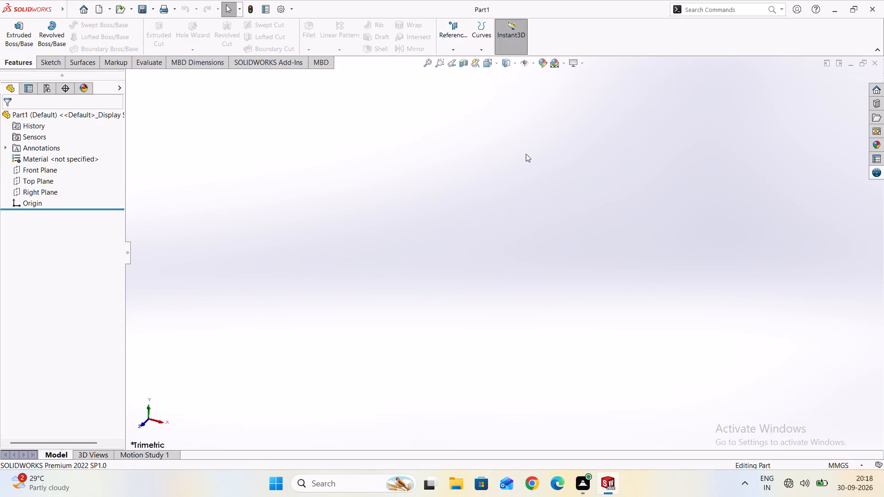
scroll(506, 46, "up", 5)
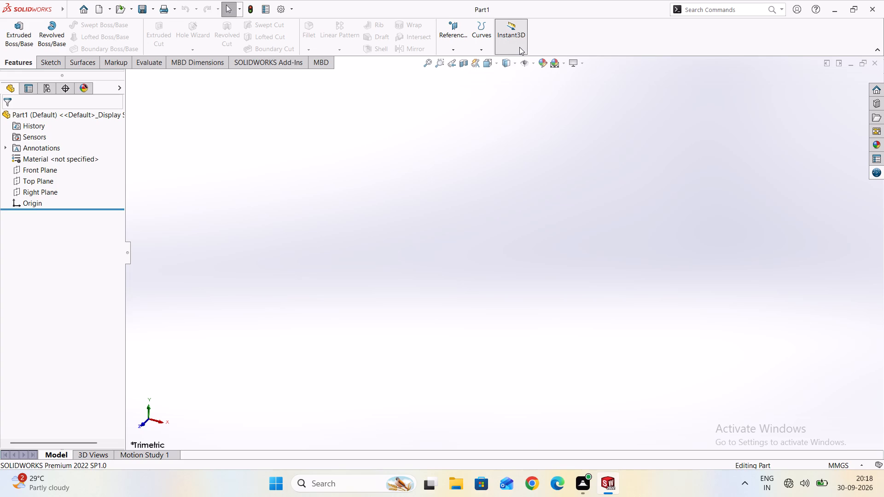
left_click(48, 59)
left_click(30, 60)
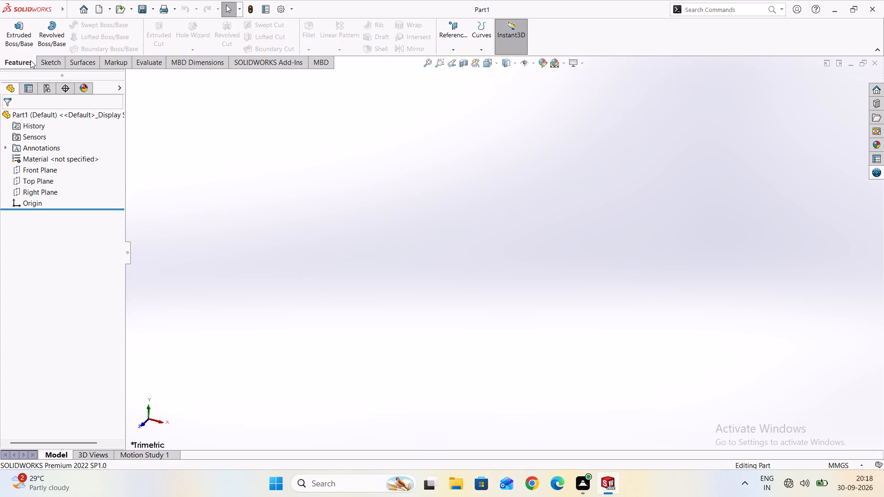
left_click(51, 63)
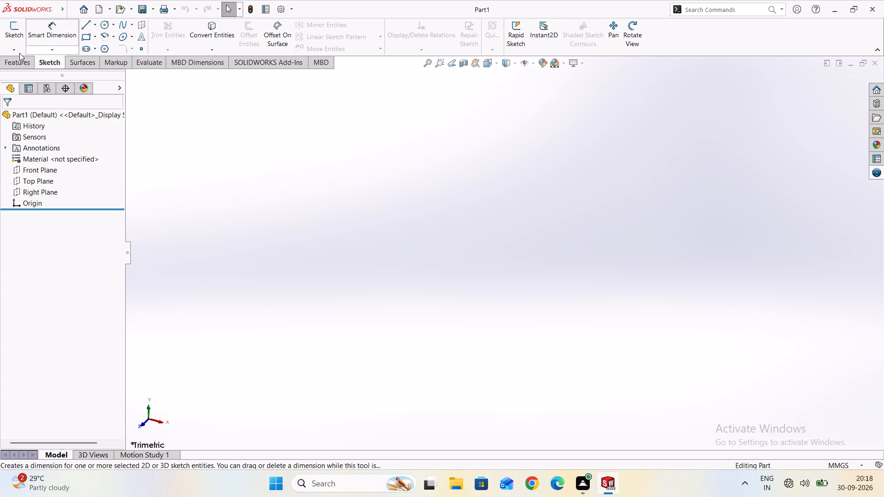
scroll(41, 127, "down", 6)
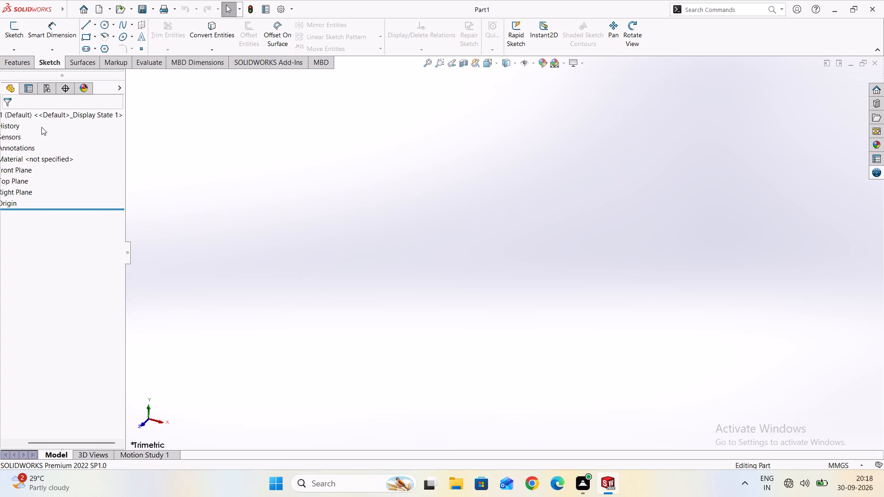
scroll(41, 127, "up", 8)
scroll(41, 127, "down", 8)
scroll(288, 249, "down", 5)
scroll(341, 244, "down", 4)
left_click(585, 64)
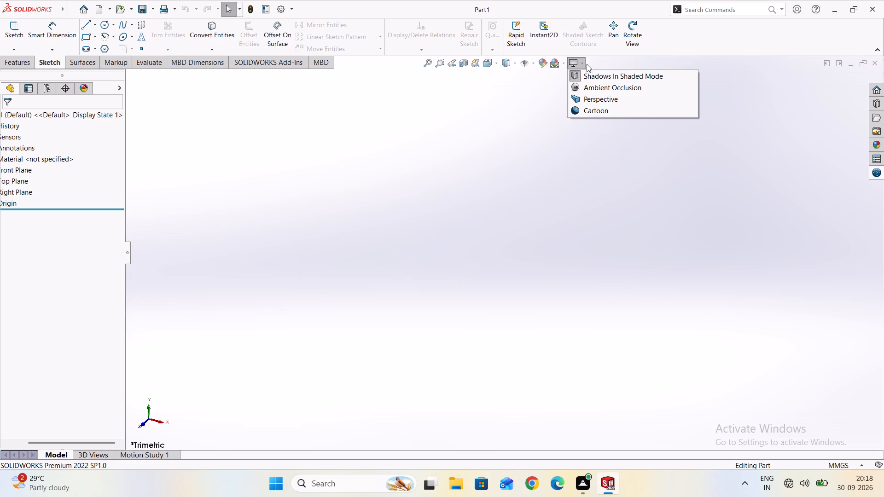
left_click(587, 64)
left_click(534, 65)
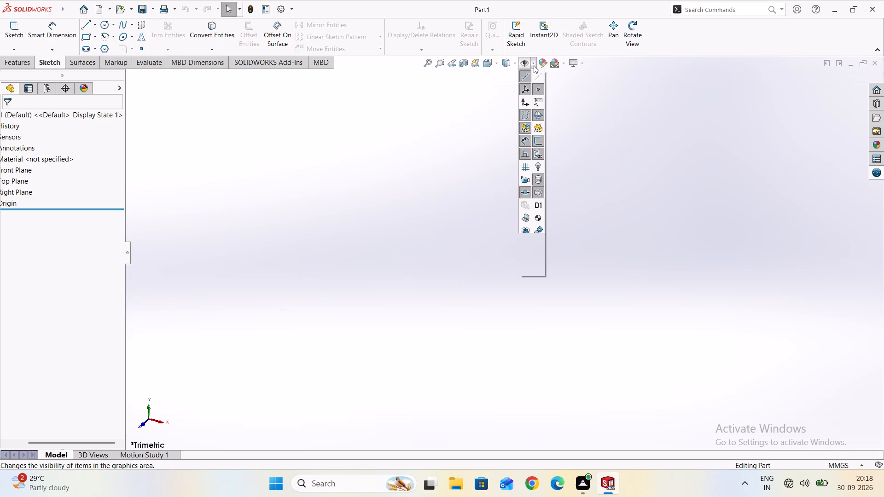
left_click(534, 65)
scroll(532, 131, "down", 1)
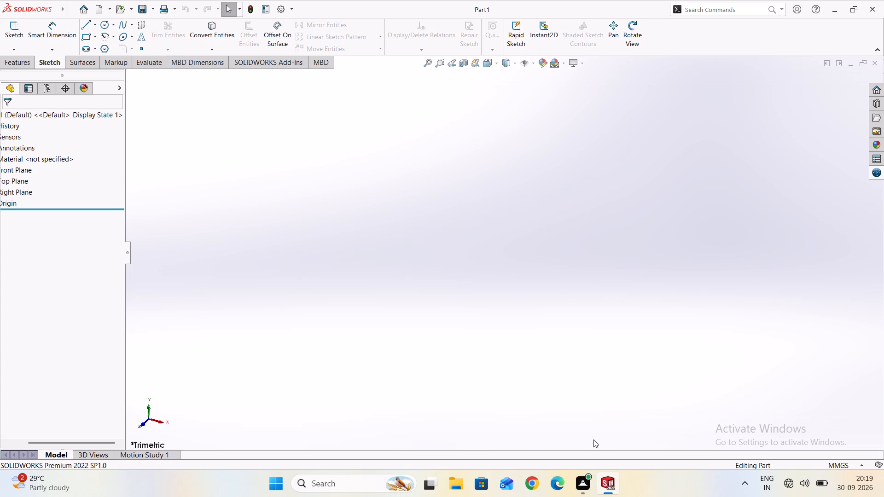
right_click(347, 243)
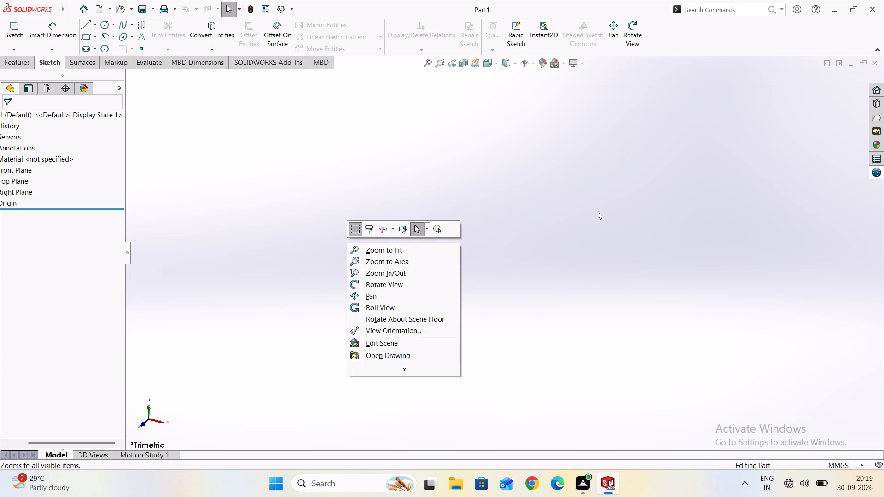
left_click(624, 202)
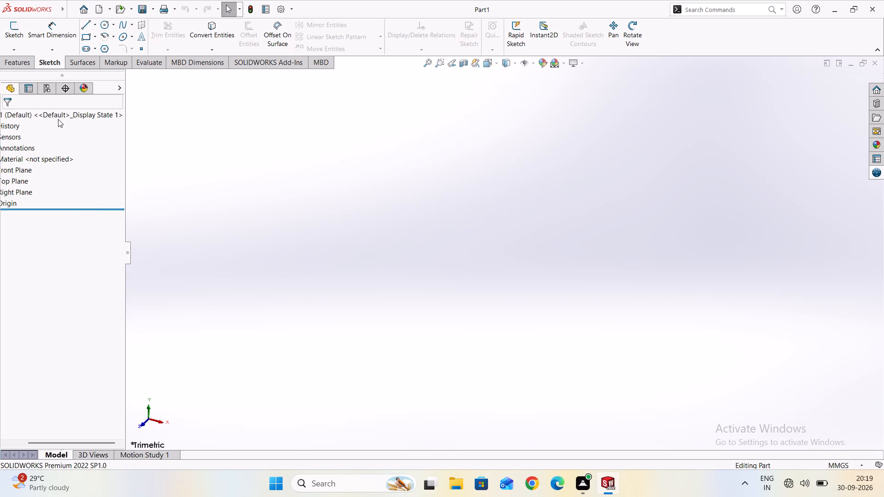
Sketch a horizontal line about 161 mm long on the Front Plane, passing through the origin.
left_click(86, 28)
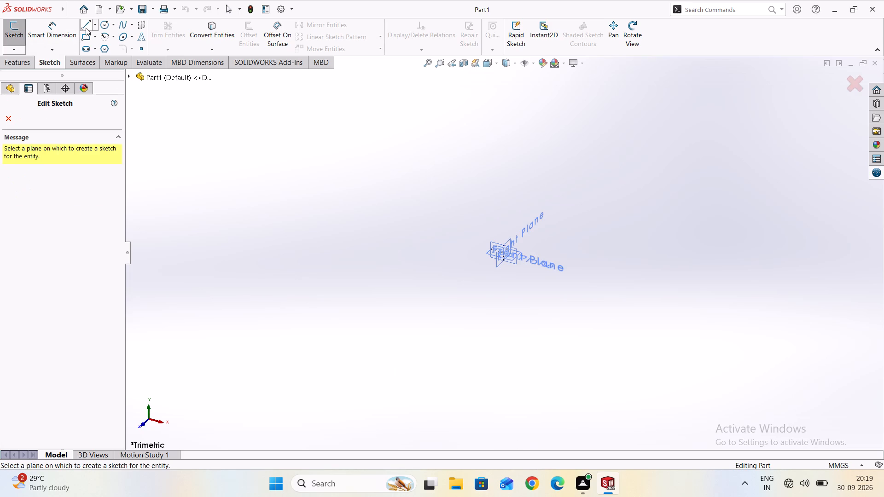
scroll(481, 236, "up", 3)
scroll(535, 275, "up", 3)
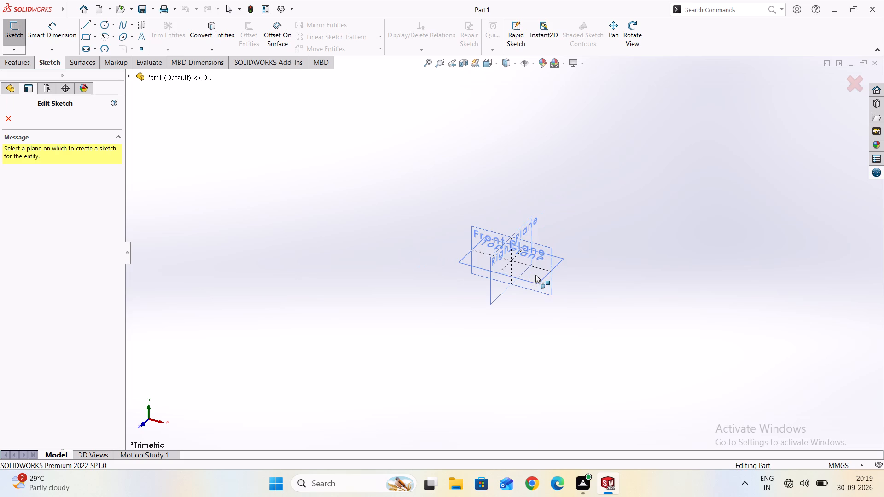
scroll(535, 275, "up", 3)
left_click(425, 200)
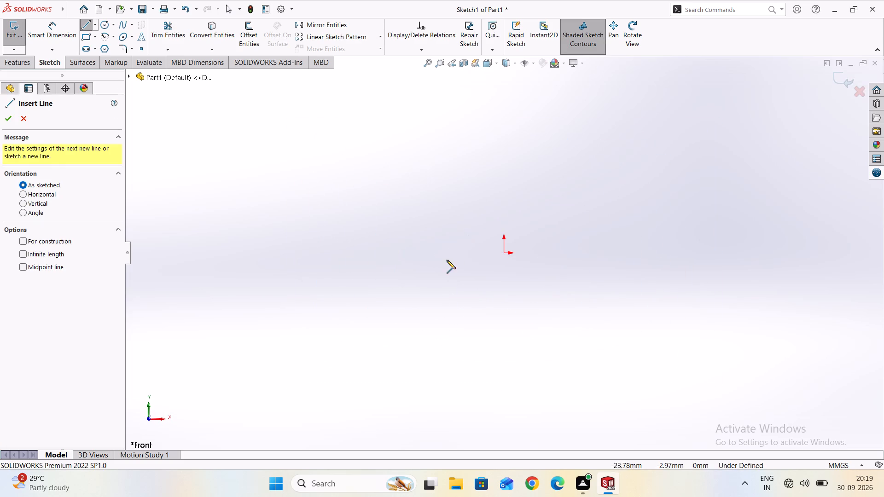
left_click(335, 252)
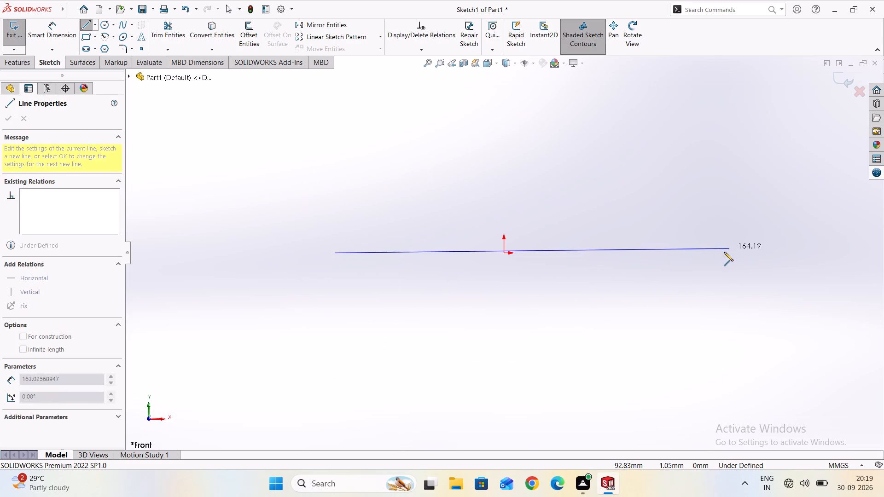
left_click(721, 255)
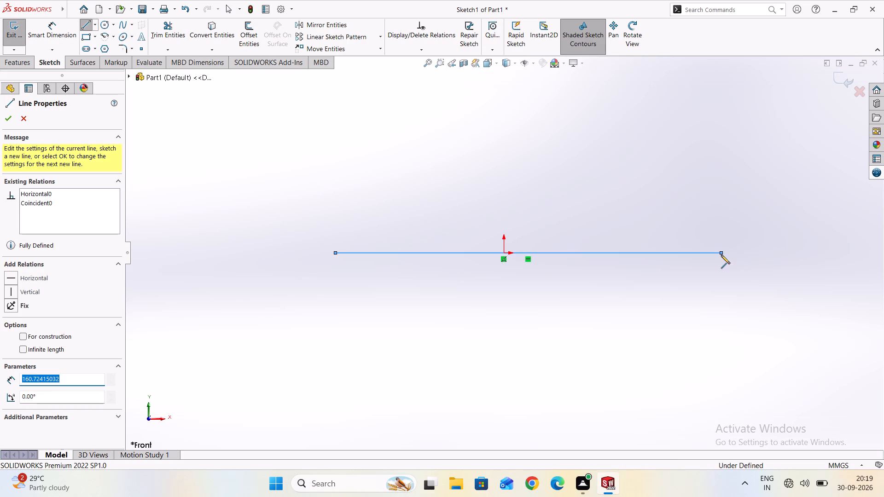
key("Escape")
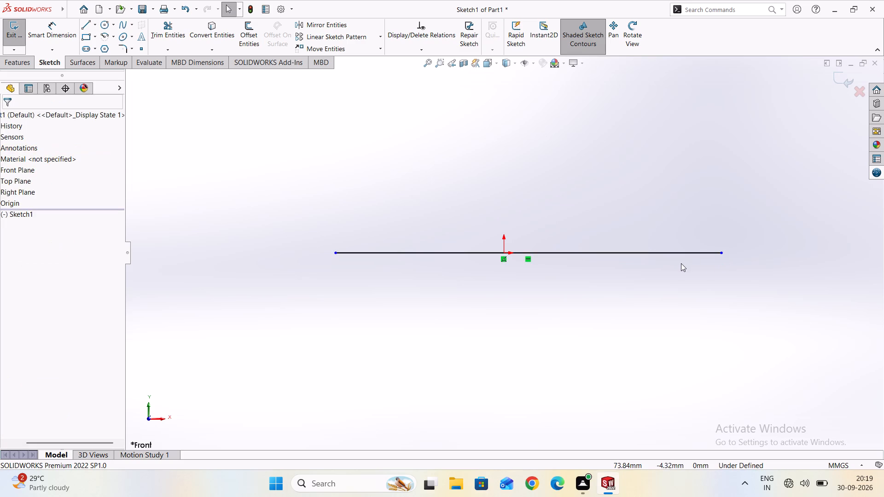
Convert the horizontal line through the origin into a construction line.
left_click(376, 252)
left_click(42, 291)
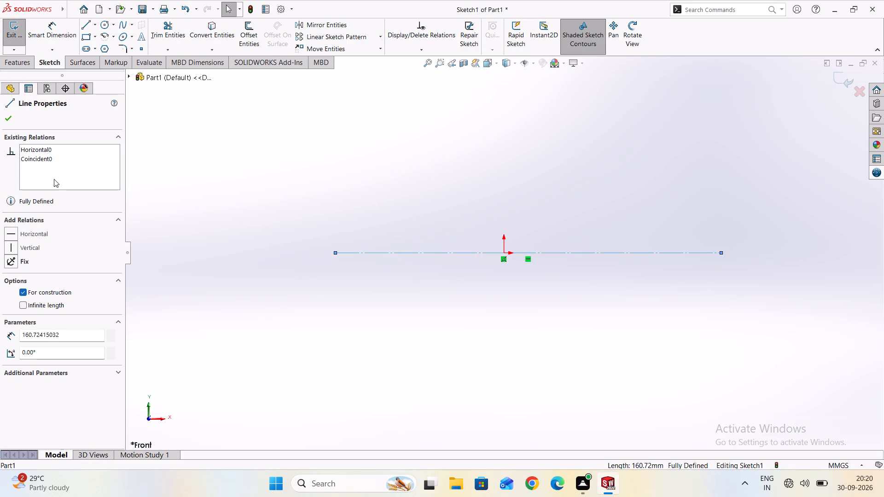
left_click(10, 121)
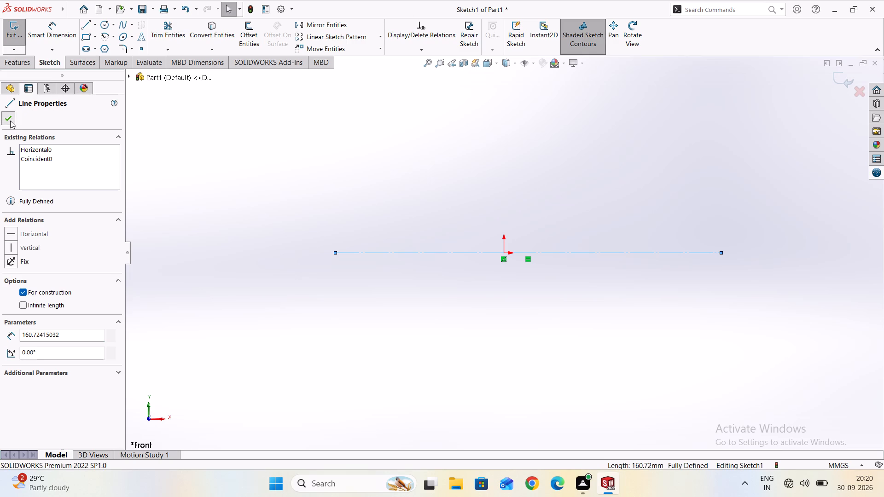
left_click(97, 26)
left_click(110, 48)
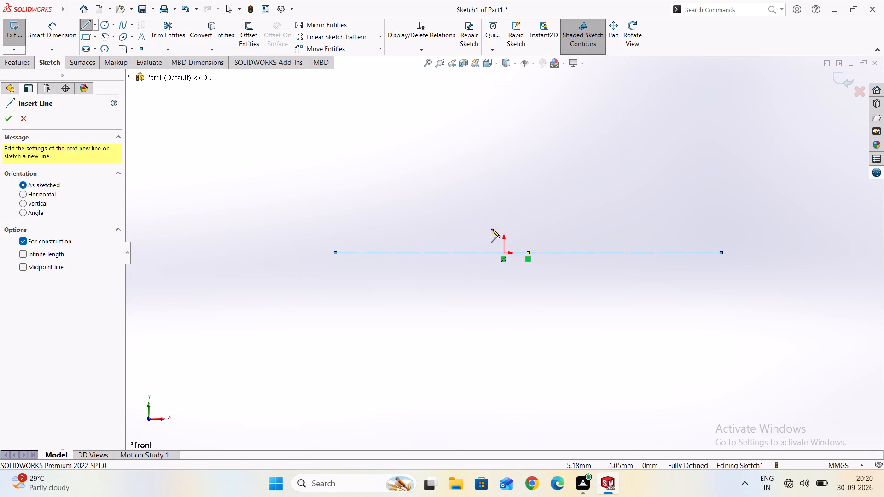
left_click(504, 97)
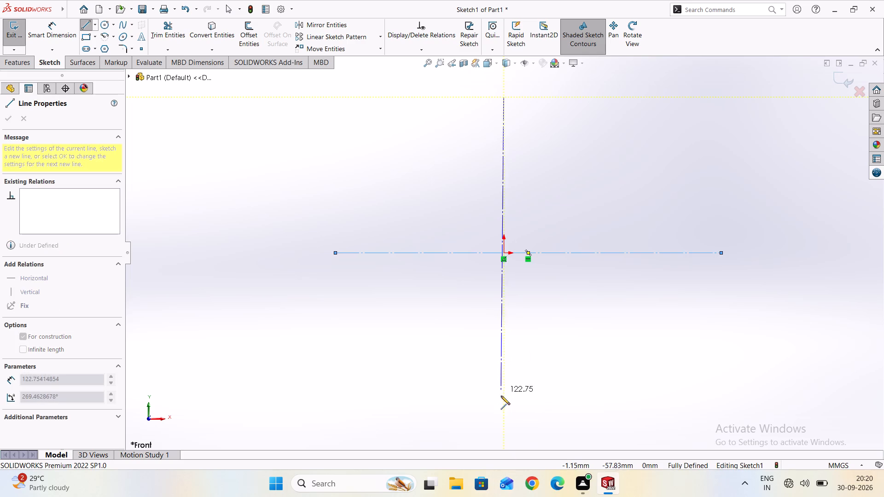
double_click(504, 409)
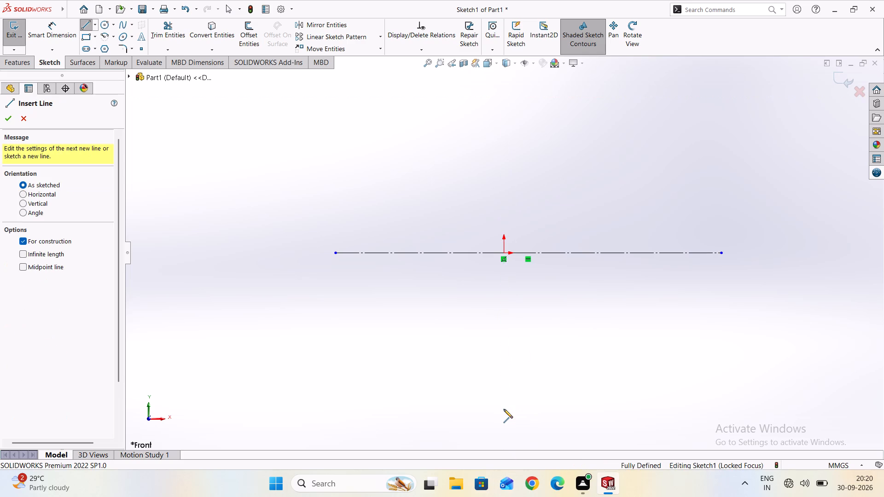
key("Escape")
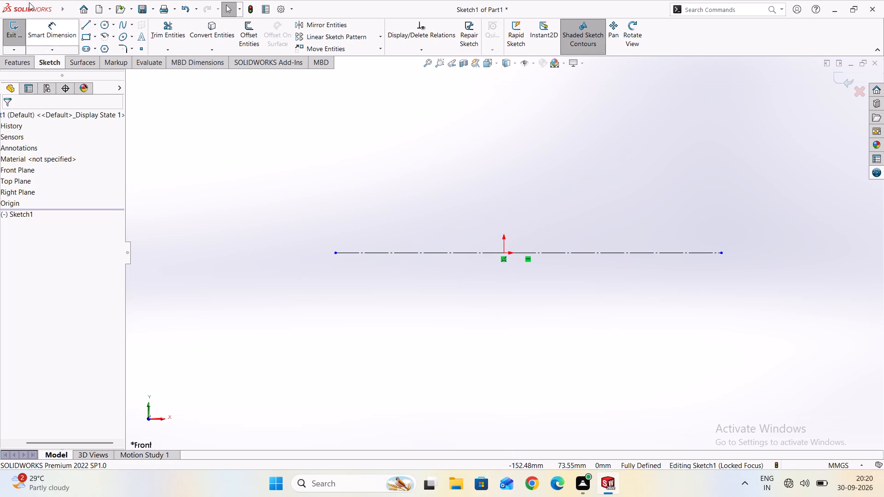
Sketch a vertical centerline about 142 mm long that passes through the origin.
left_click(92, 24)
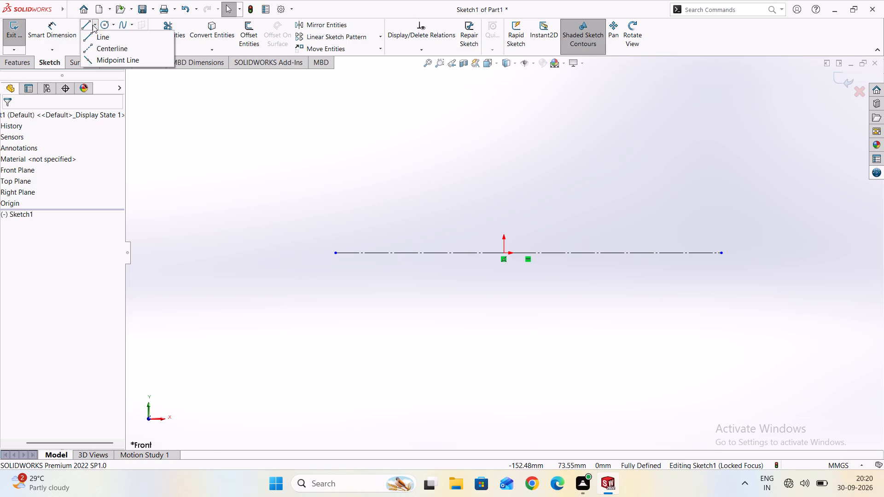
left_click(116, 52)
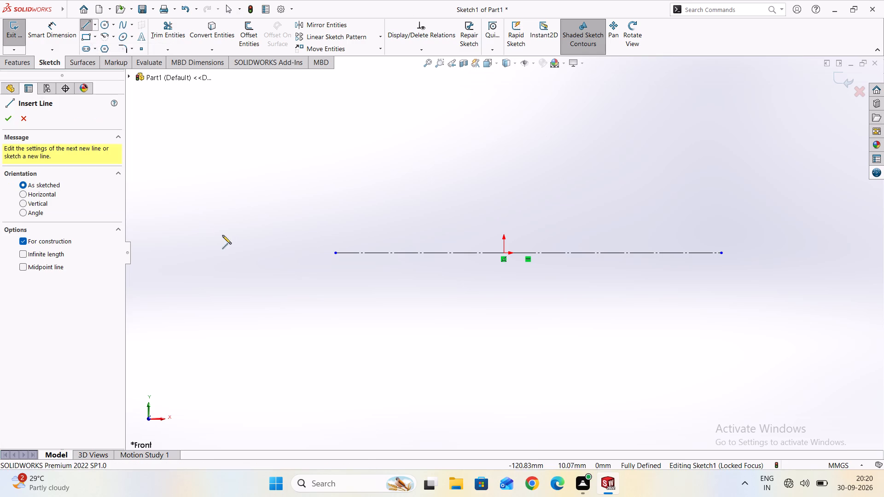
left_click(503, 85)
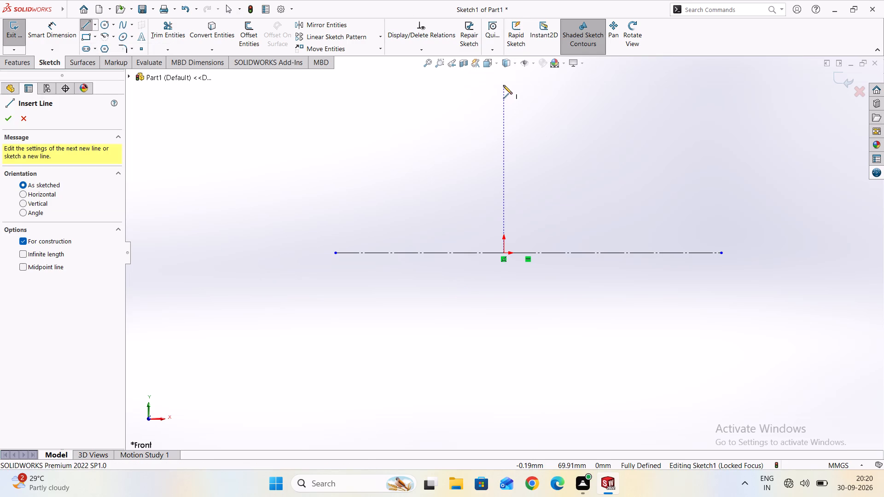
left_click(502, 427)
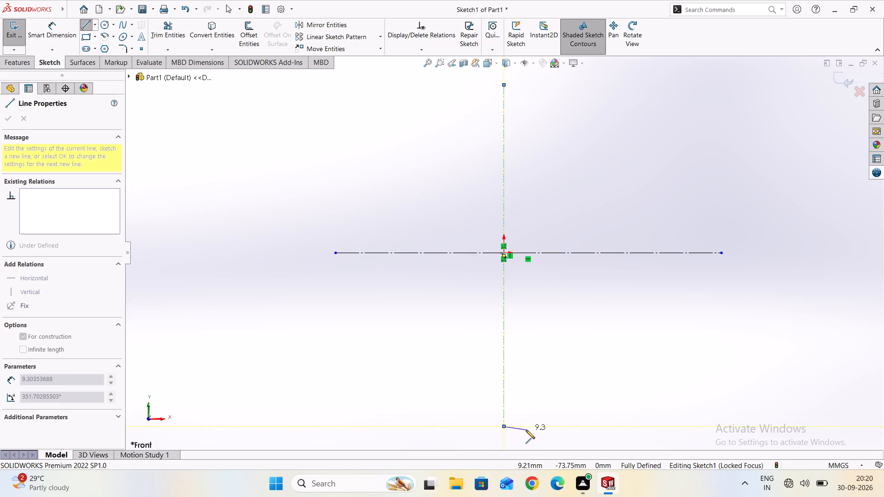
key("Escape")
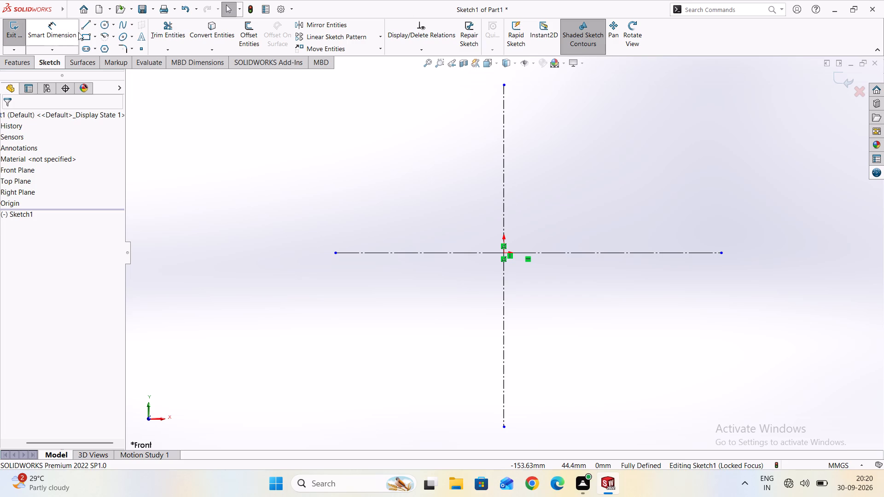
Sketch a corner rectangle about 27 mm wide and 52 mm high above the horizontal centerline, straddling the vertical centerline.
left_click(93, 36)
left_click(97, 49)
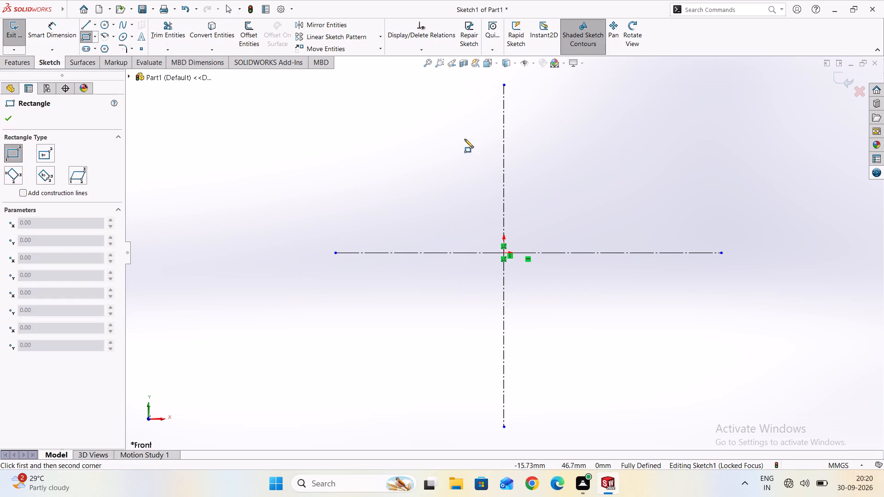
left_click(468, 105)
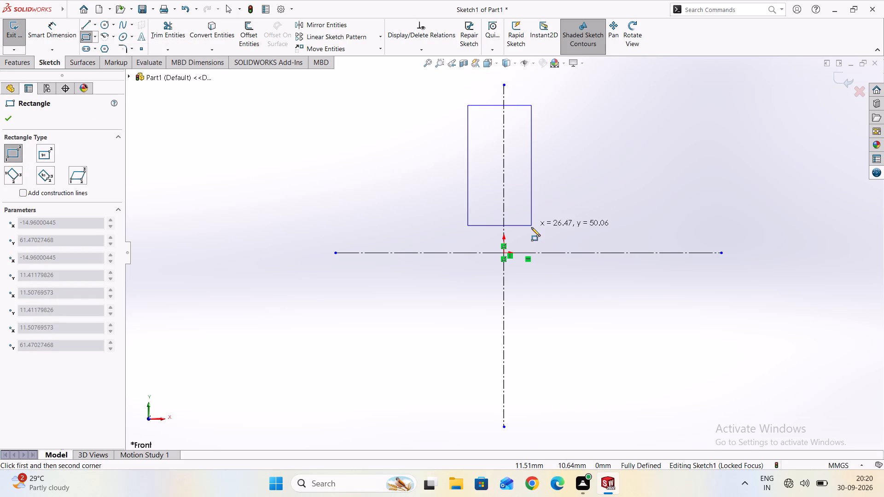
left_click(534, 229)
key("Escape")
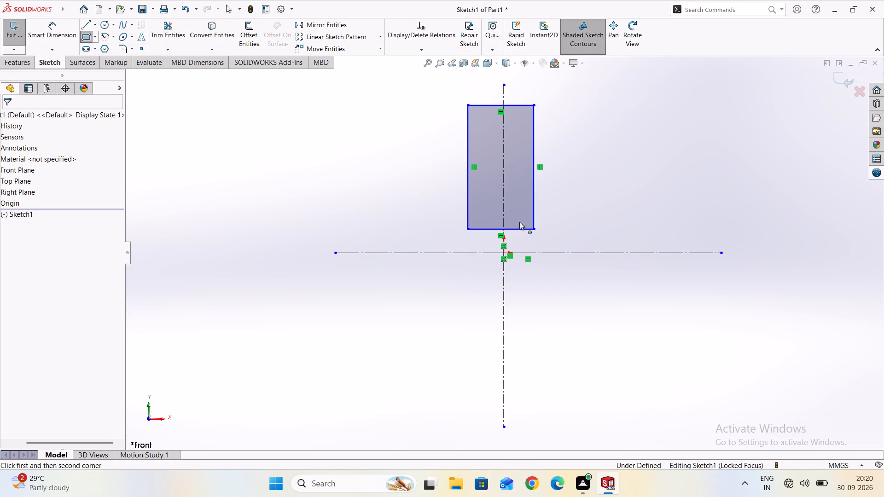
Dimension the rectangle to a height of 112.5 mm and a width of 78 mm.
left_click(61, 29)
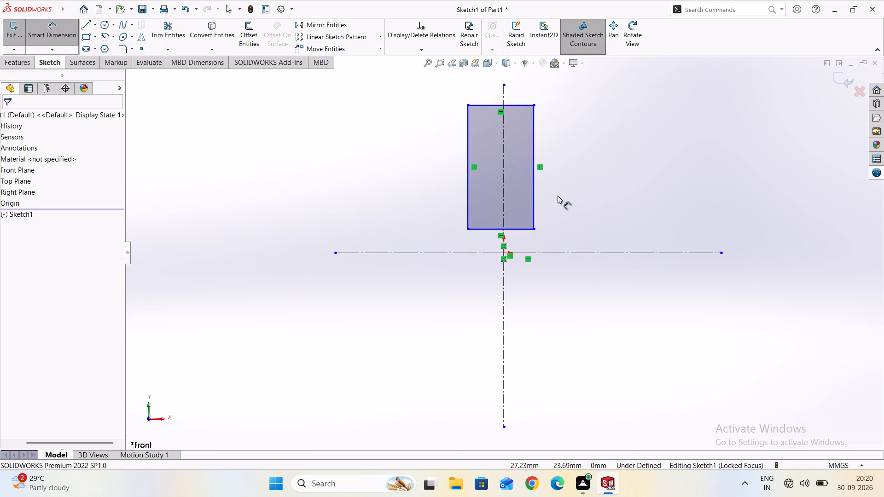
left_click(534, 196)
left_click(596, 198)
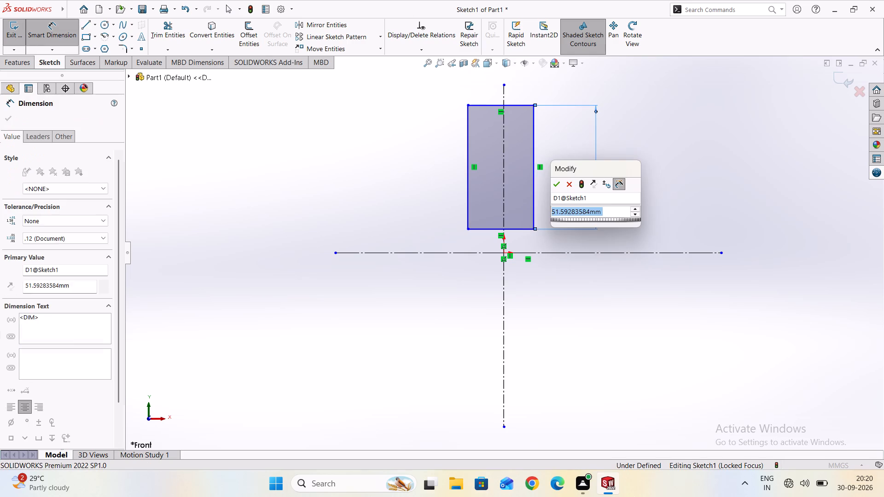
type("112.5")
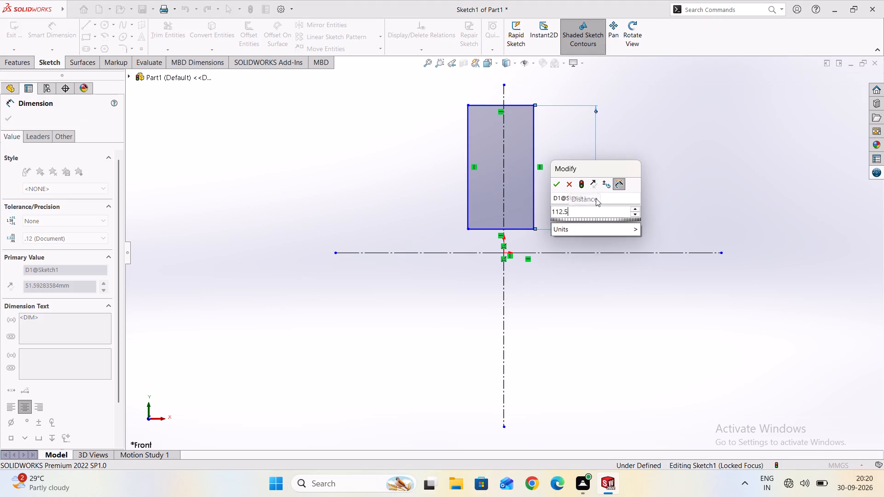
key("Return")
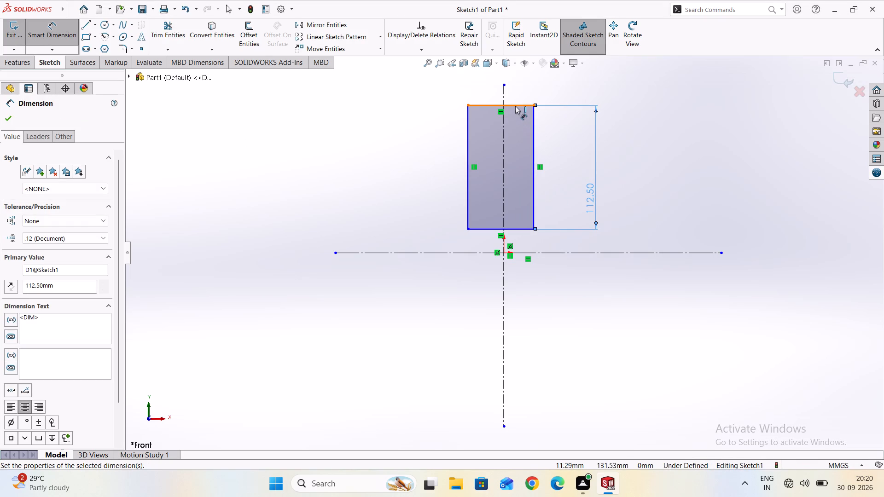
left_click(515, 105)
left_click(514, 80)
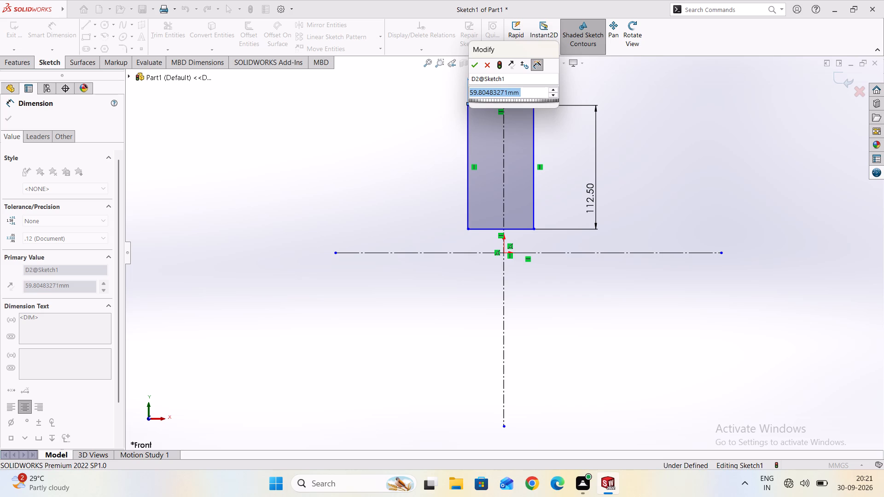
type("78")
key("Return")
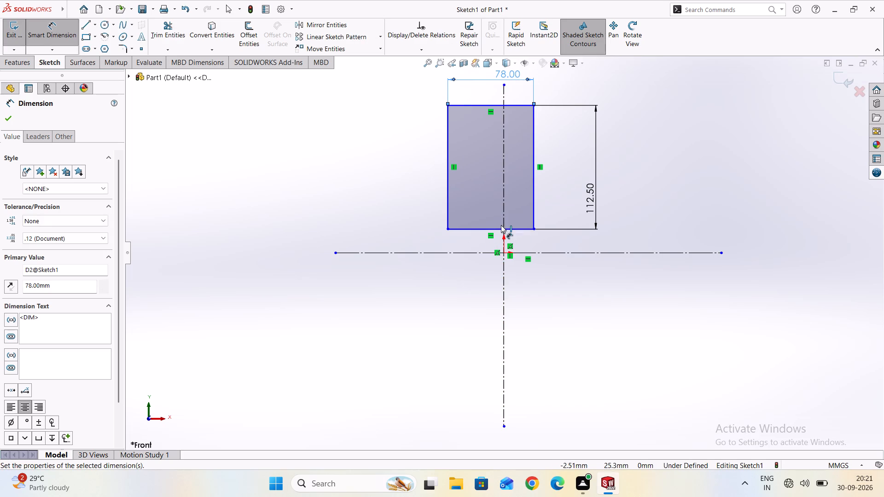
Dimension the distance from the origin to the rectangle's bottom edge as 12.5 mm.
scroll(504, 229, "up", 2)
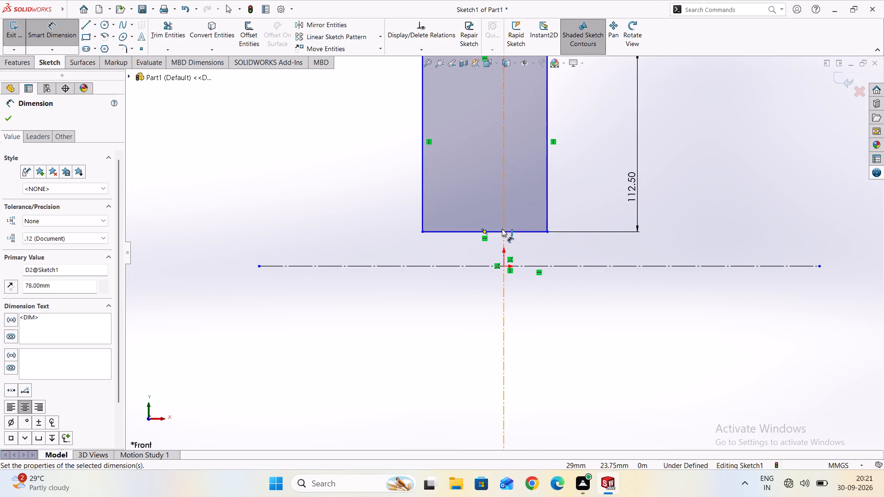
left_click(504, 265)
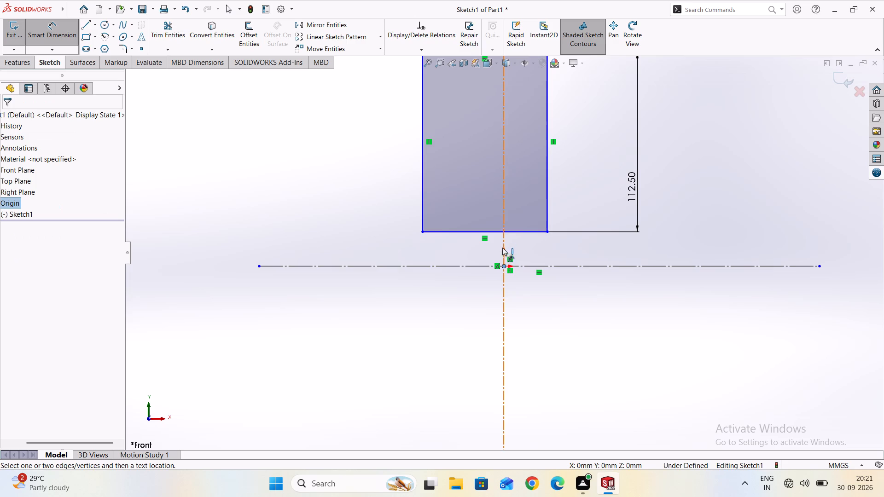
double_click(508, 232)
left_click(351, 237)
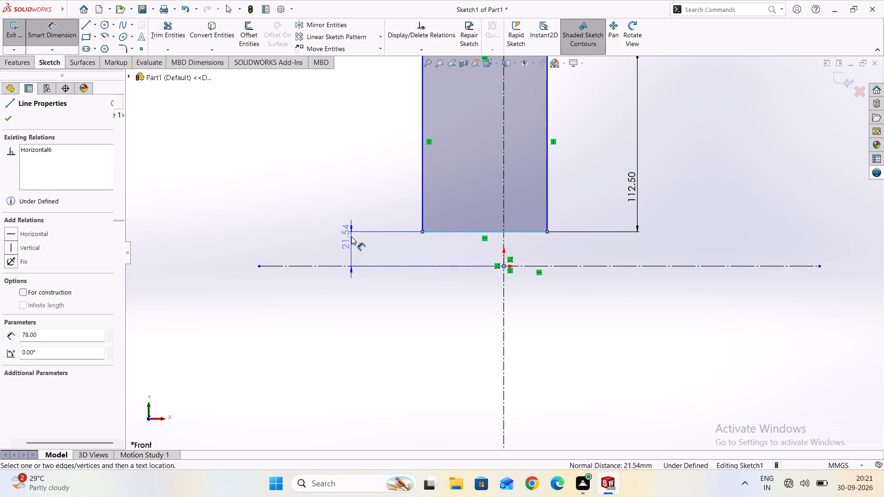
type("12.5")
key("Return")
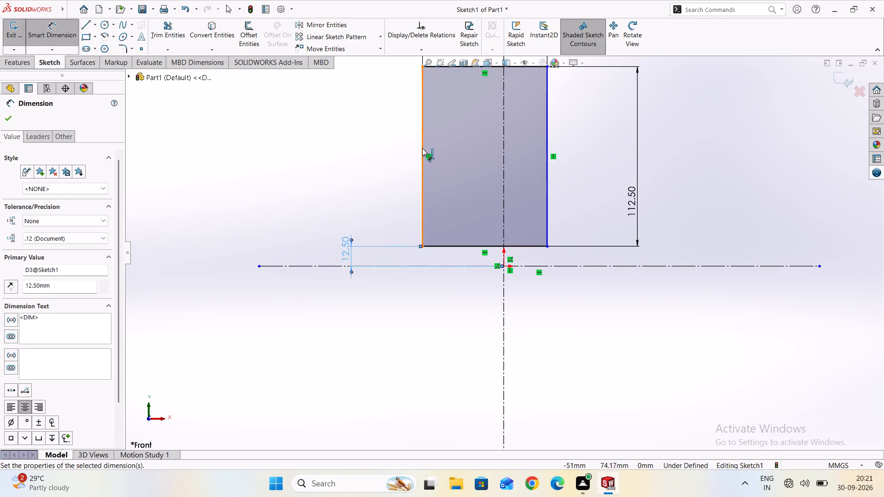
left_click(3, 119)
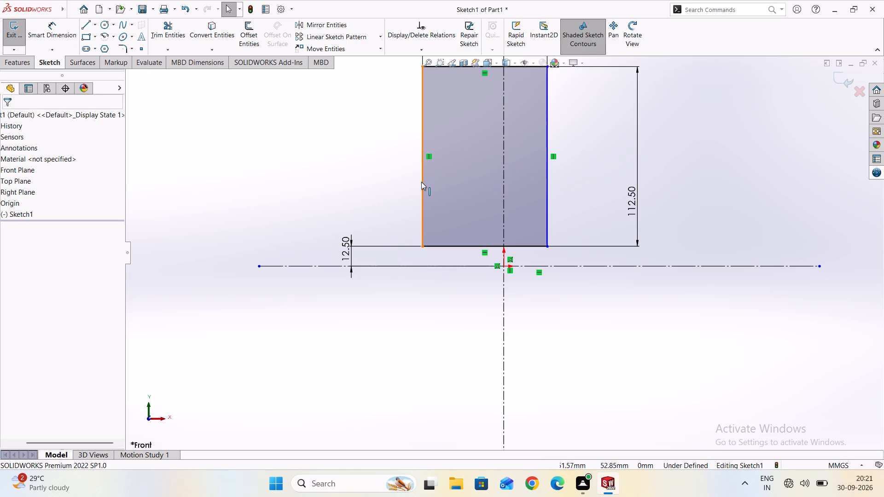
Make the rectangle's two vertical sides symmetric about the vertical centerline.
left_click(421, 182)
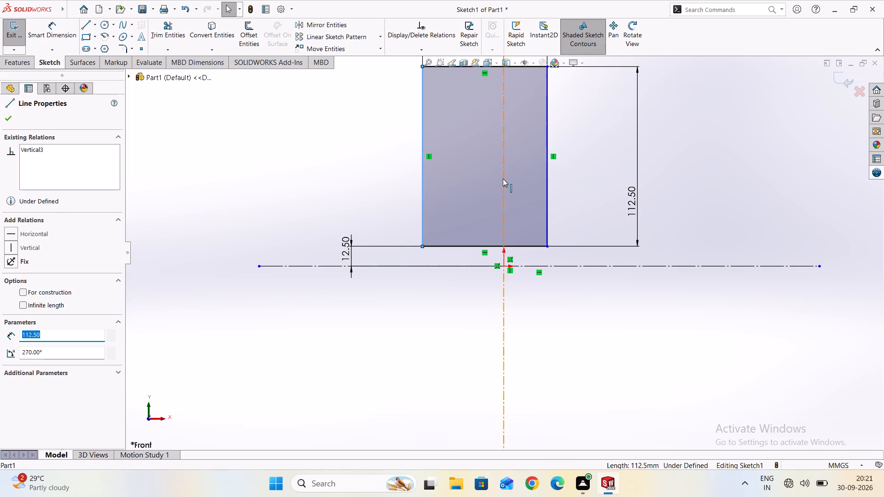
left_click(503, 179, "ctrl")
double_click(549, 185, "ctrl")
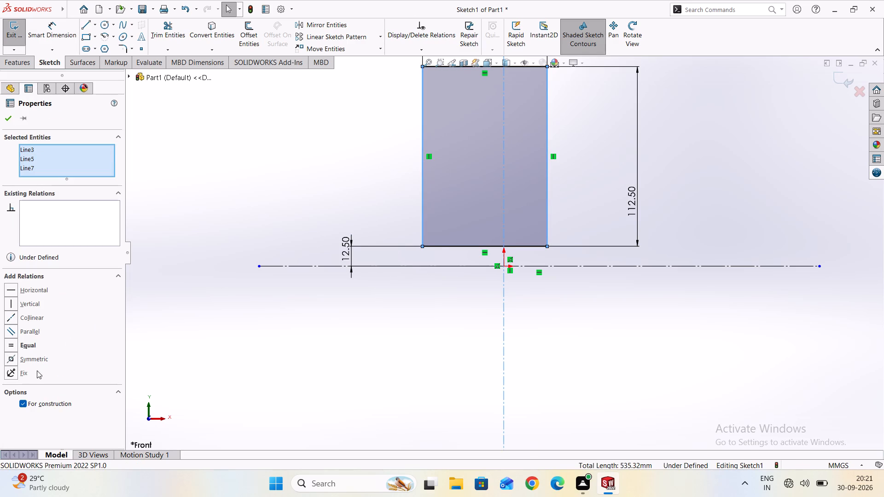
left_click(35, 360)
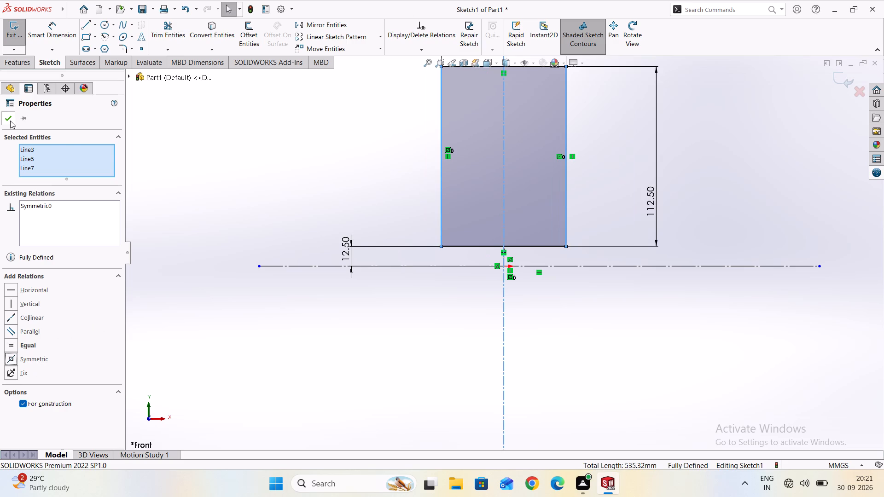
left_click(10, 121)
Sketch a horizontal line about 19.5 mm long inside the upper part of the rectangle, crossing the vertical centerline.
scroll(604, 215, "down", 1)
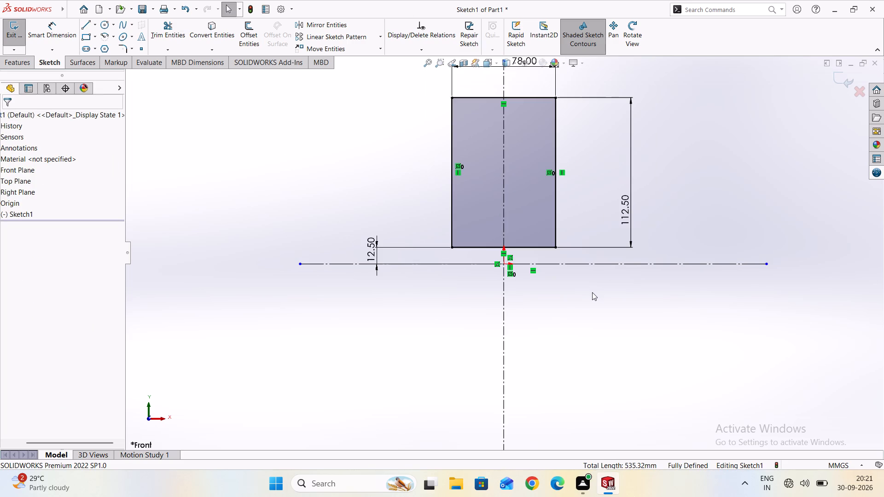
middle_click_drag(592, 292, 595, 333, "ctrl")
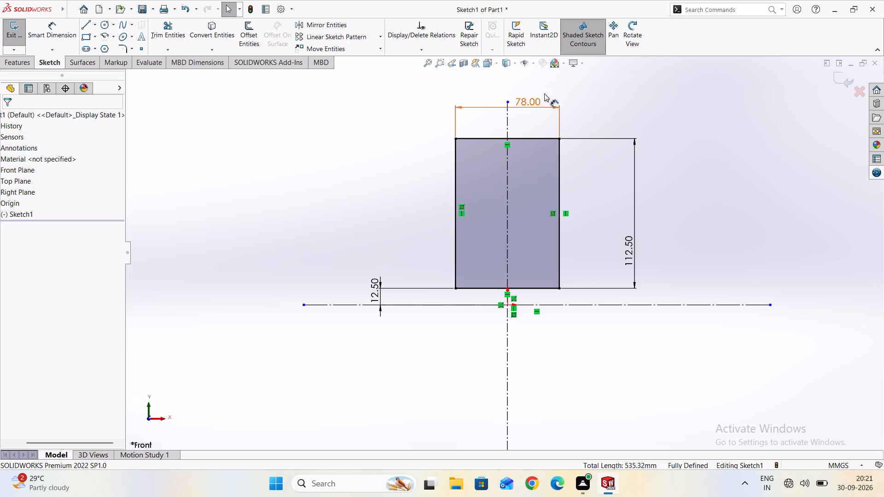
scroll(488, 112, "up", 1)
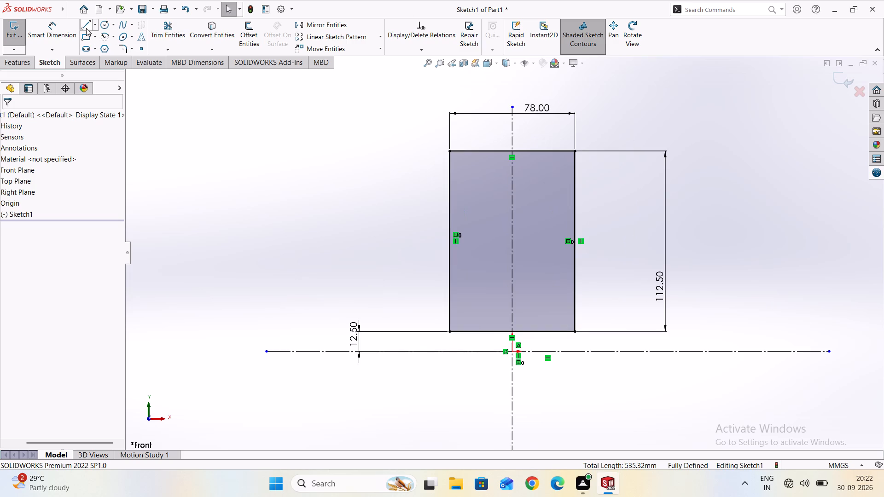
left_click(84, 26)
scroll(544, 191, "up", 3)
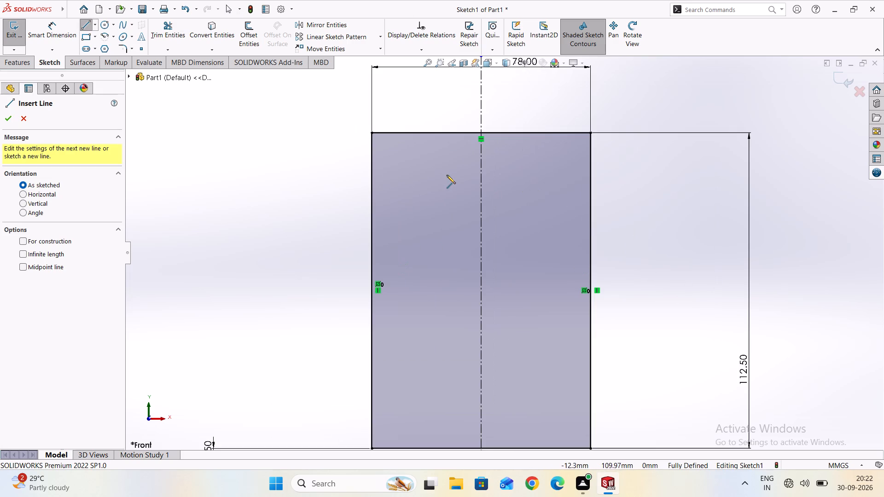
left_click(456, 196)
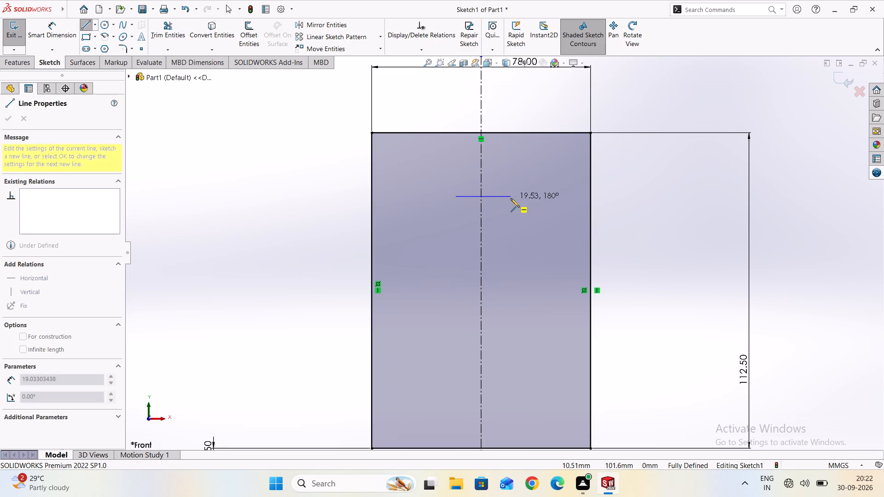
left_click(511, 198)
key("Escape")
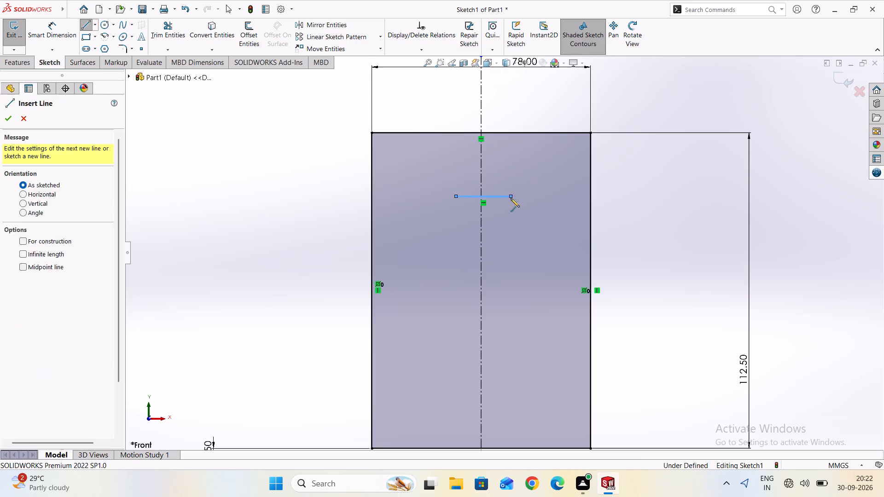
Dimension the length of the short horizontal line inside the rectangle as 5 mm.
left_click(49, 35)
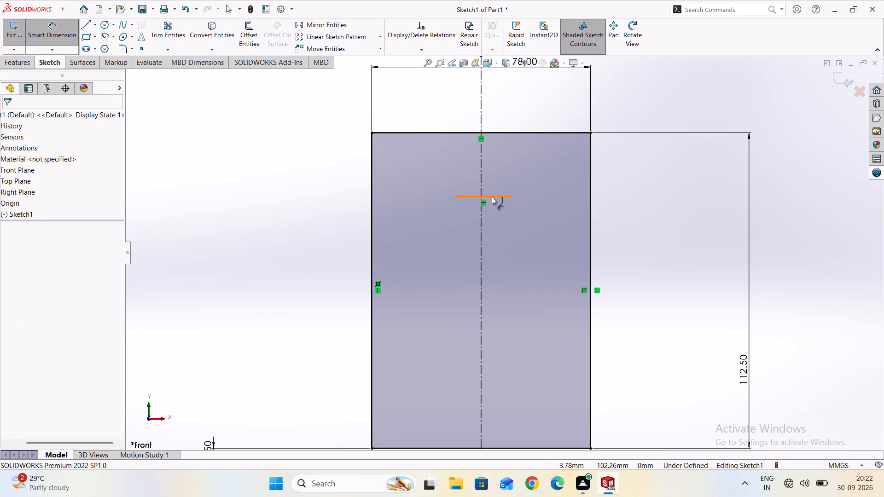
left_click(492, 196)
left_click(495, 232)
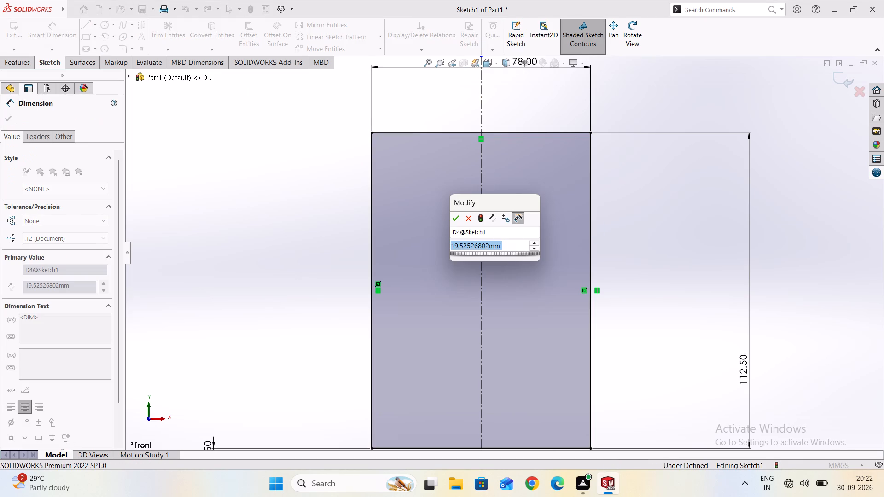
key("5")
key("Return")
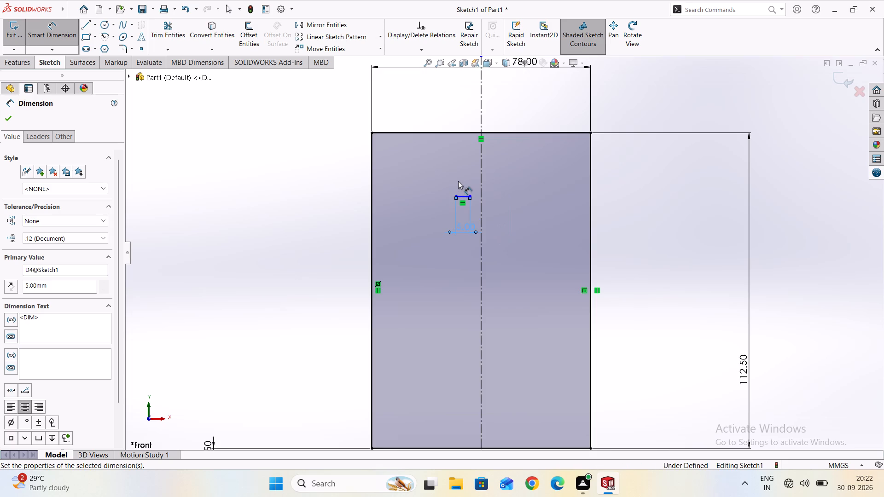
scroll(458, 181, "up", 2)
left_click(12, 122)
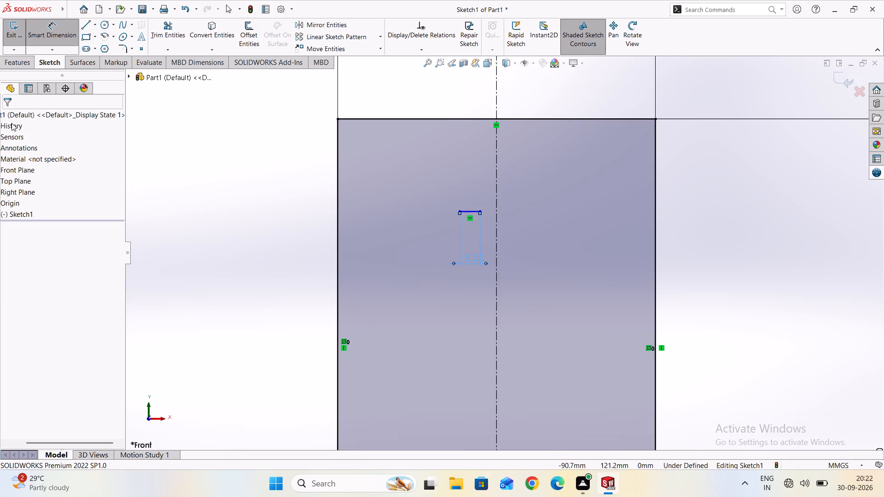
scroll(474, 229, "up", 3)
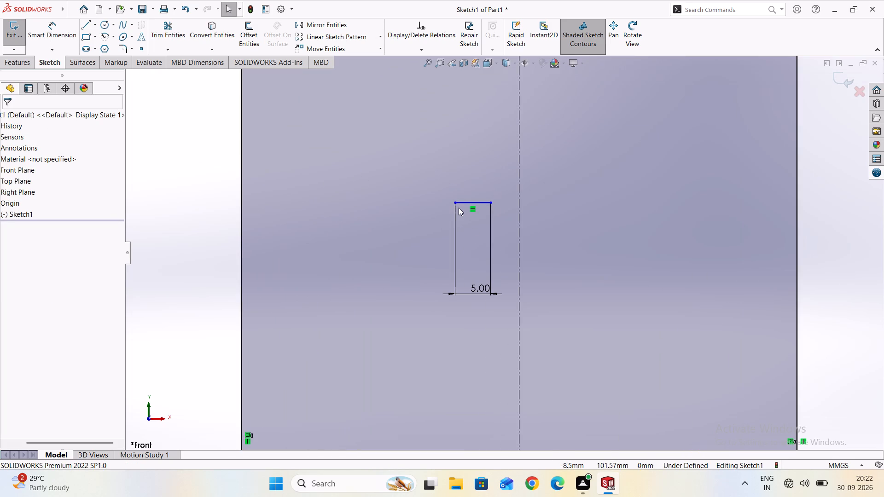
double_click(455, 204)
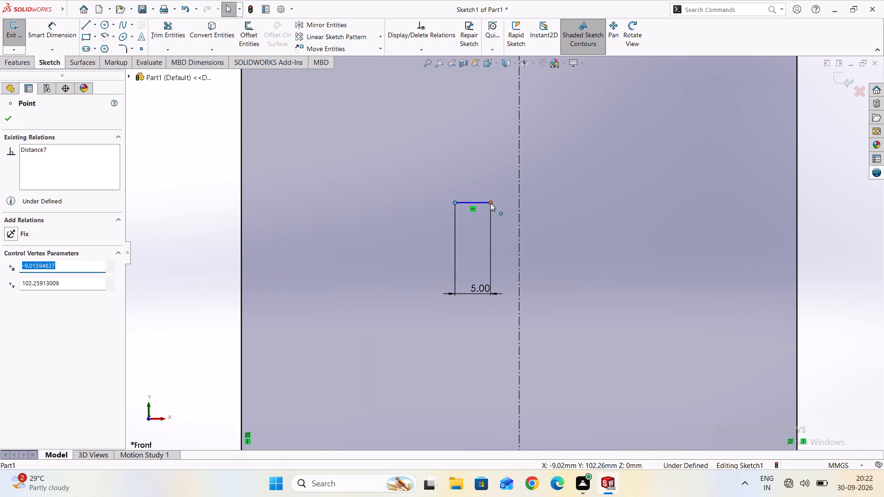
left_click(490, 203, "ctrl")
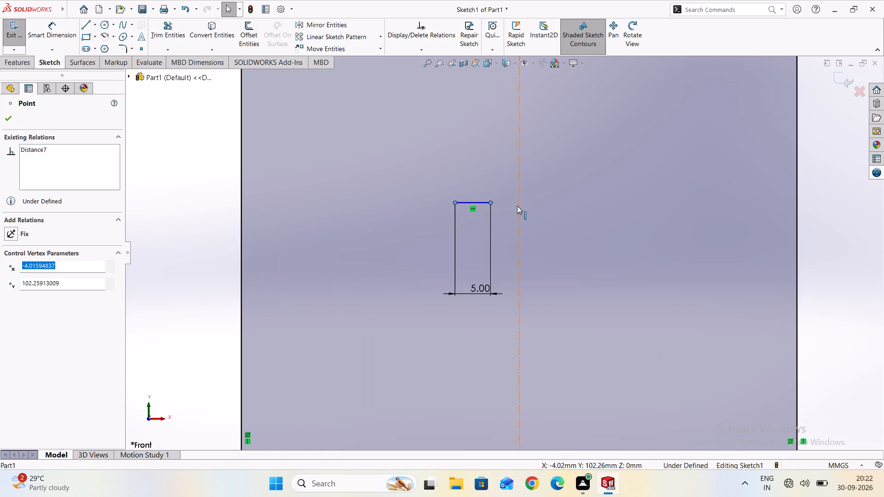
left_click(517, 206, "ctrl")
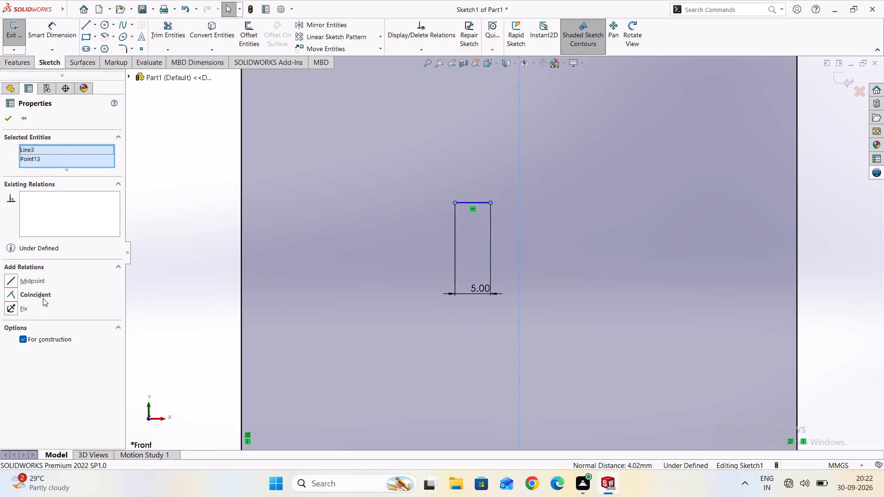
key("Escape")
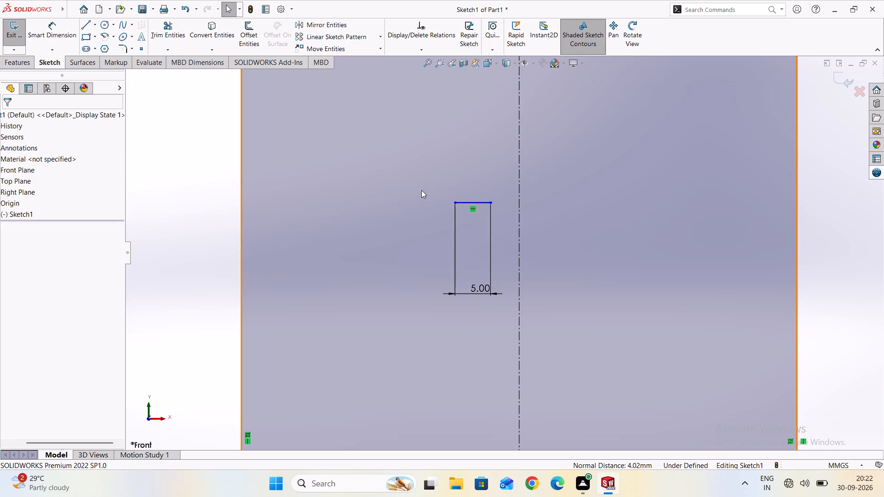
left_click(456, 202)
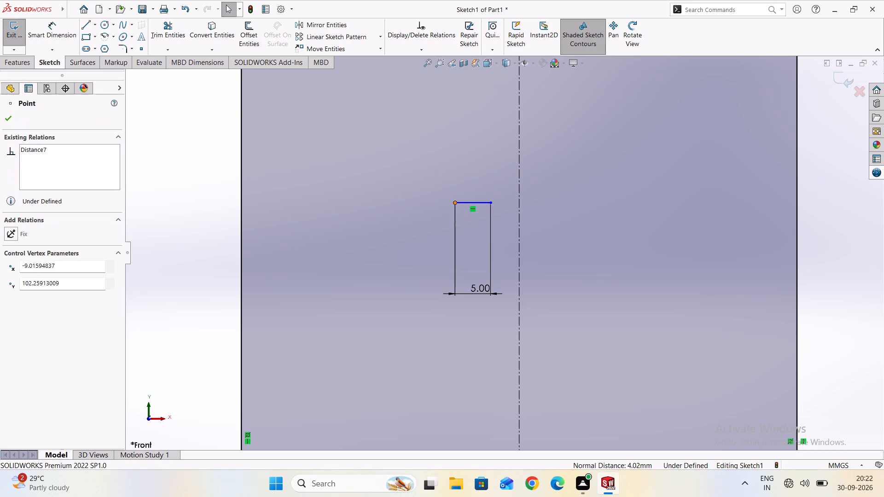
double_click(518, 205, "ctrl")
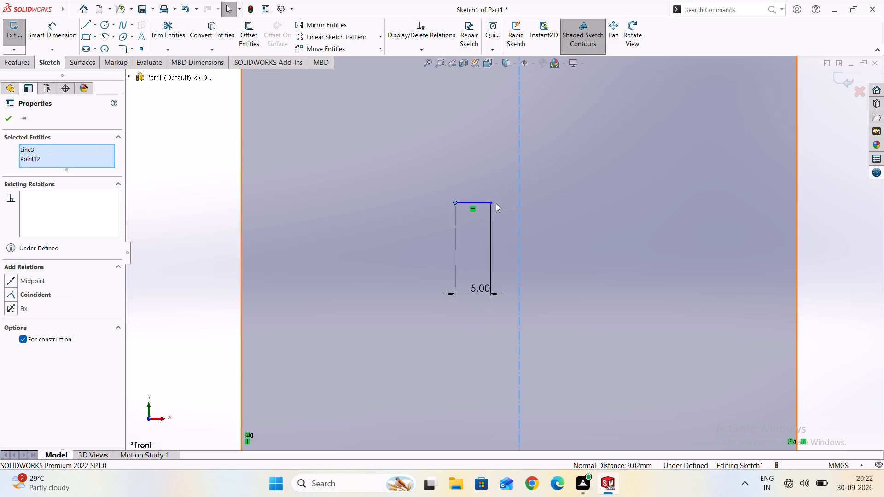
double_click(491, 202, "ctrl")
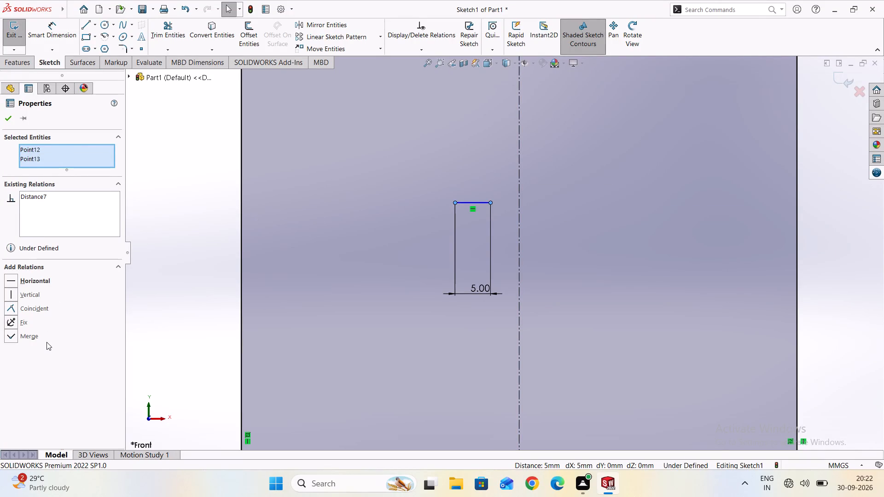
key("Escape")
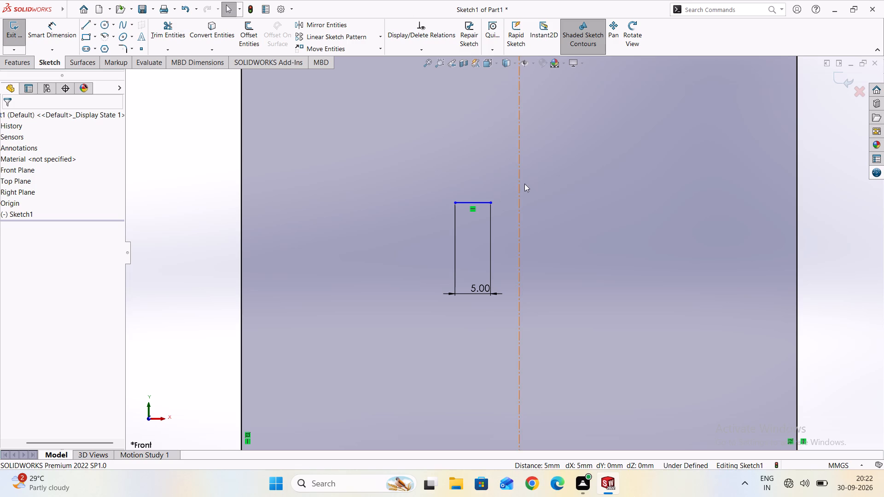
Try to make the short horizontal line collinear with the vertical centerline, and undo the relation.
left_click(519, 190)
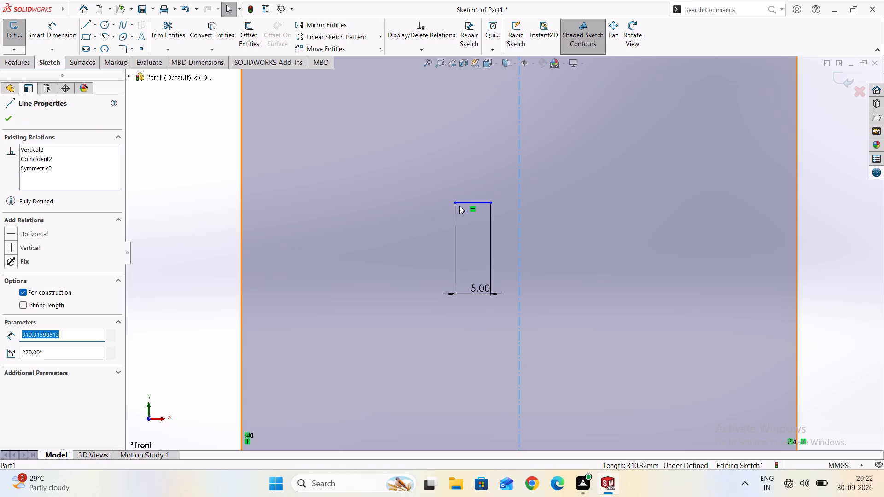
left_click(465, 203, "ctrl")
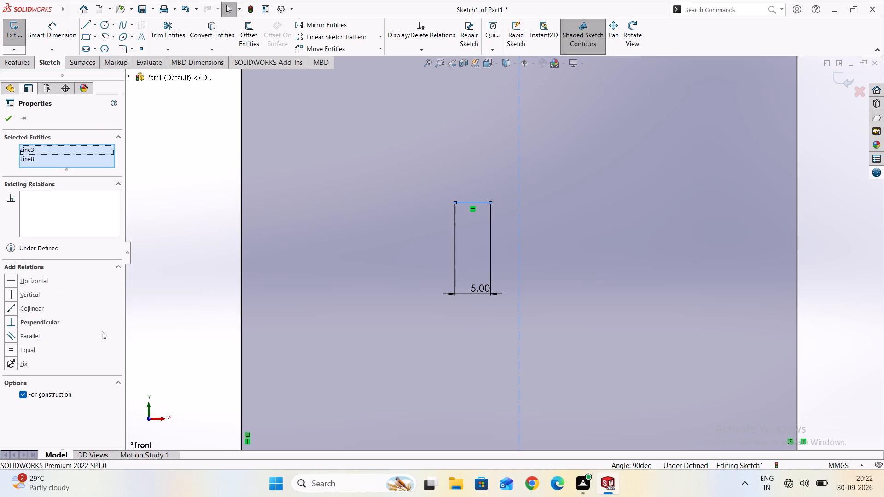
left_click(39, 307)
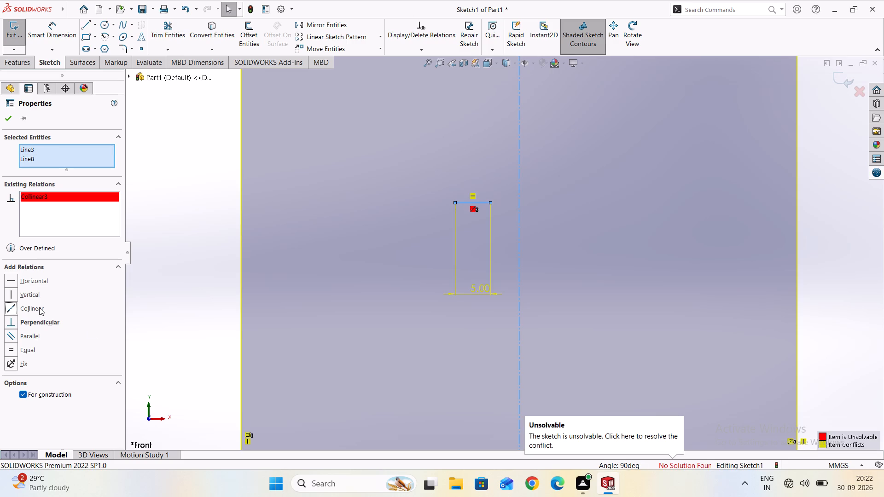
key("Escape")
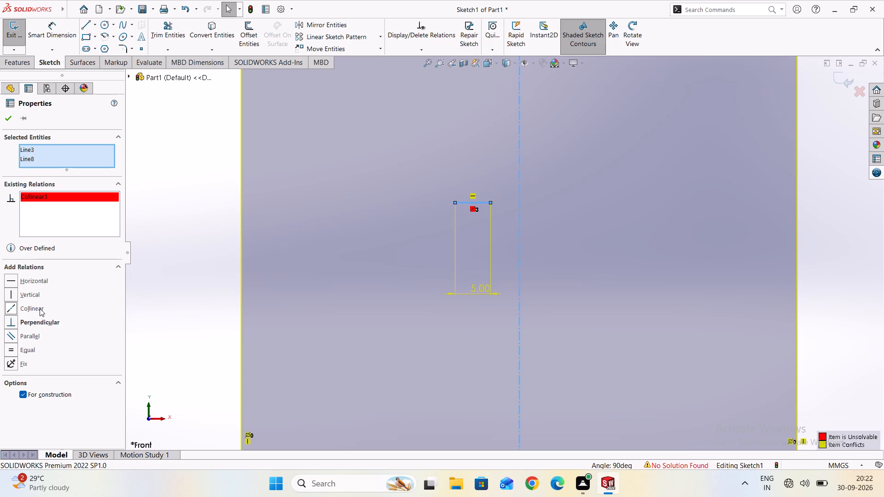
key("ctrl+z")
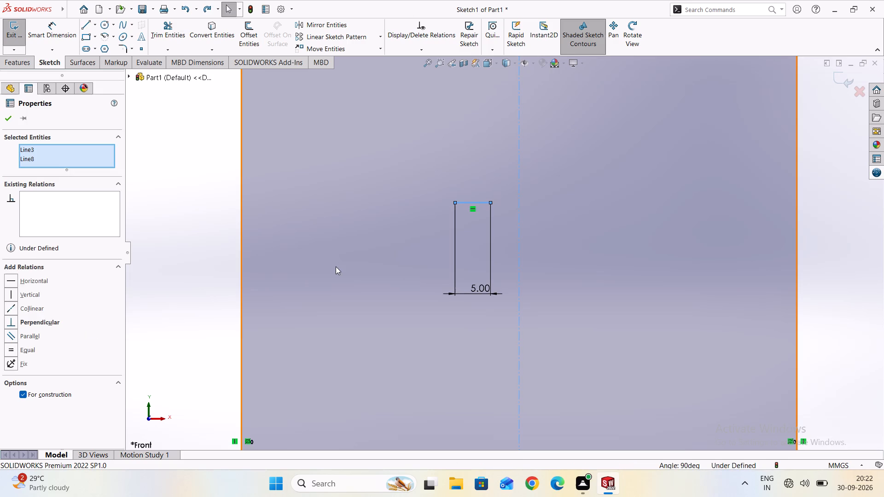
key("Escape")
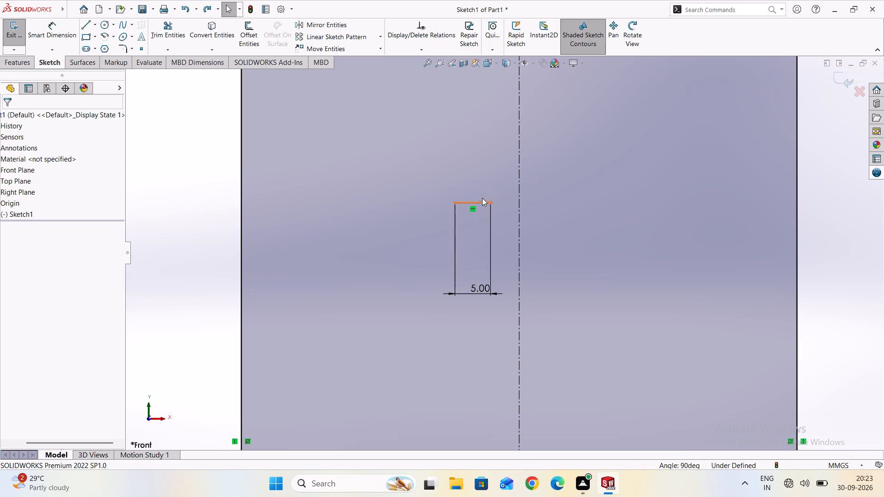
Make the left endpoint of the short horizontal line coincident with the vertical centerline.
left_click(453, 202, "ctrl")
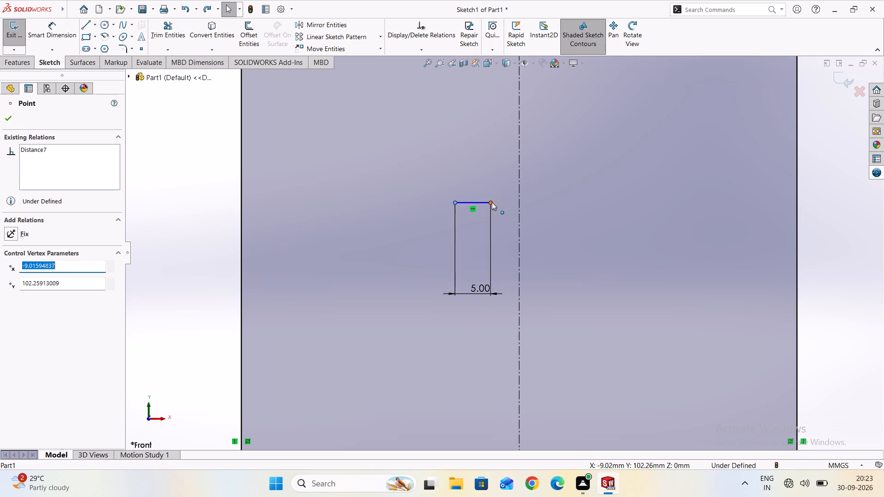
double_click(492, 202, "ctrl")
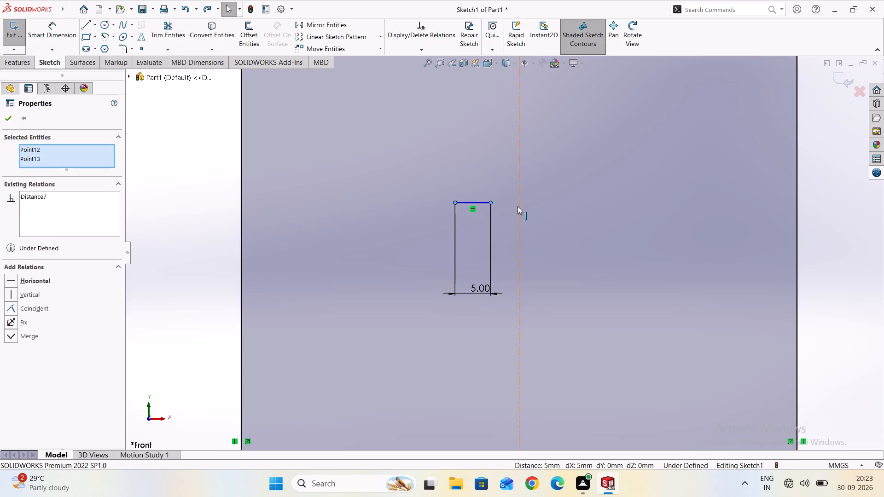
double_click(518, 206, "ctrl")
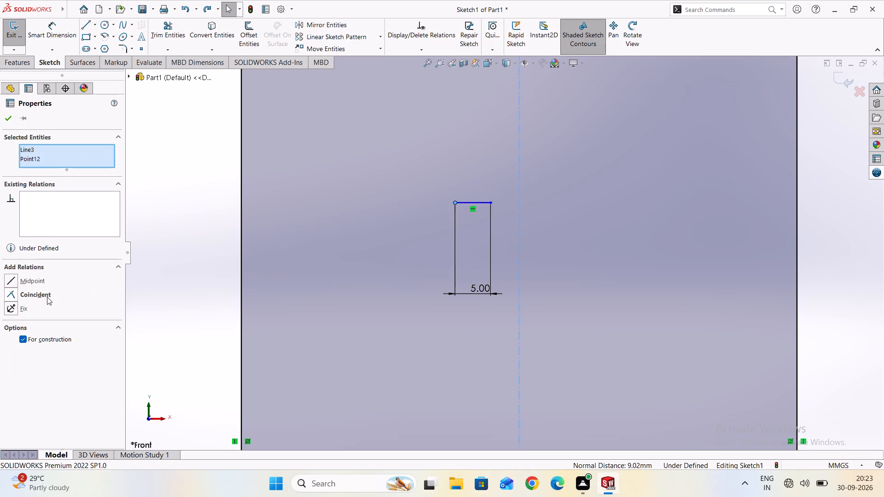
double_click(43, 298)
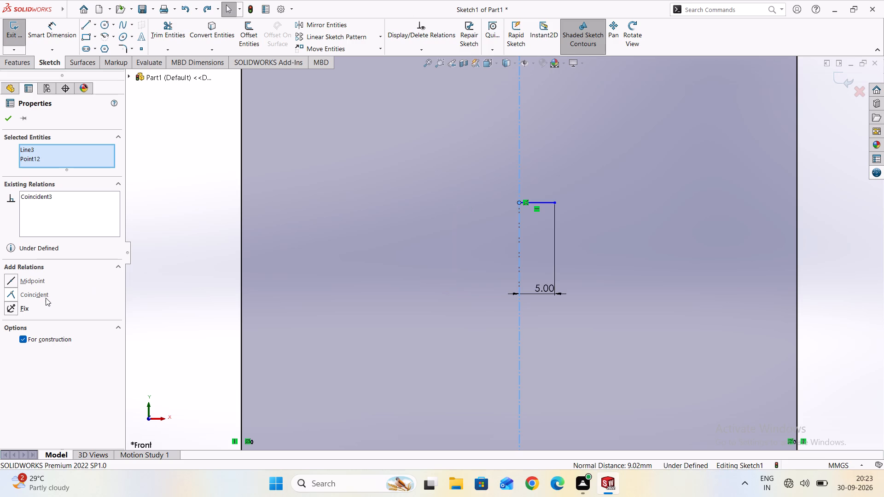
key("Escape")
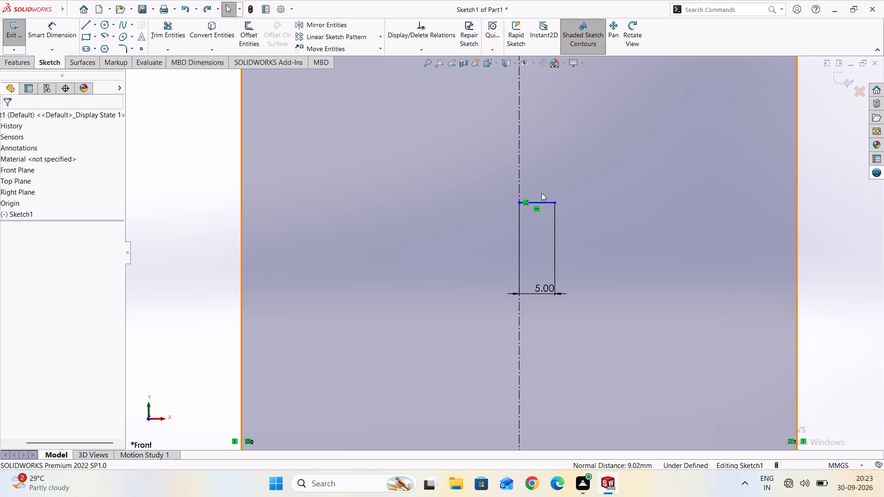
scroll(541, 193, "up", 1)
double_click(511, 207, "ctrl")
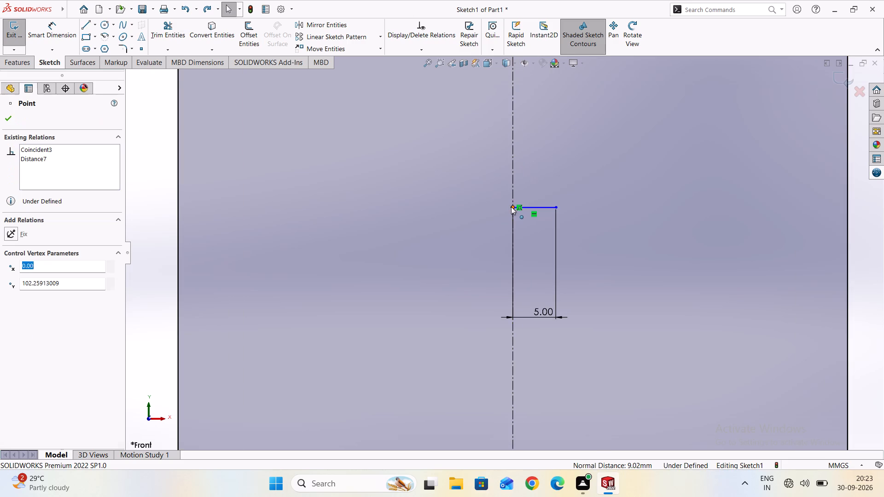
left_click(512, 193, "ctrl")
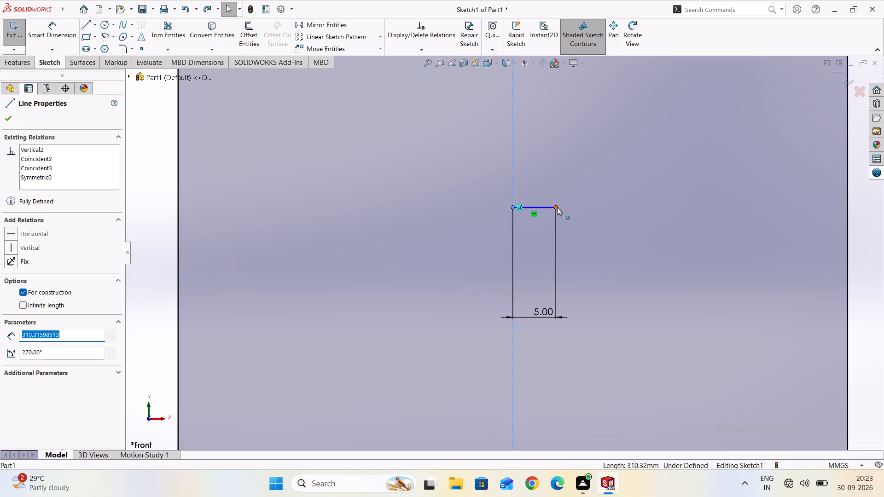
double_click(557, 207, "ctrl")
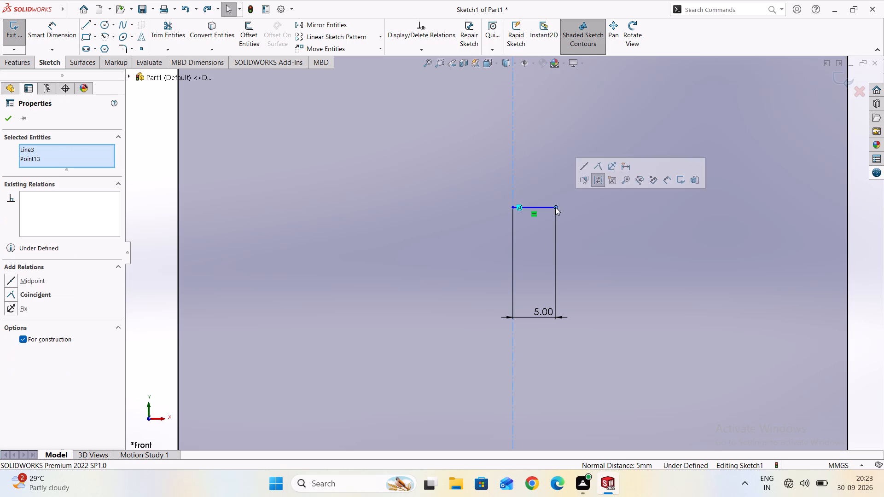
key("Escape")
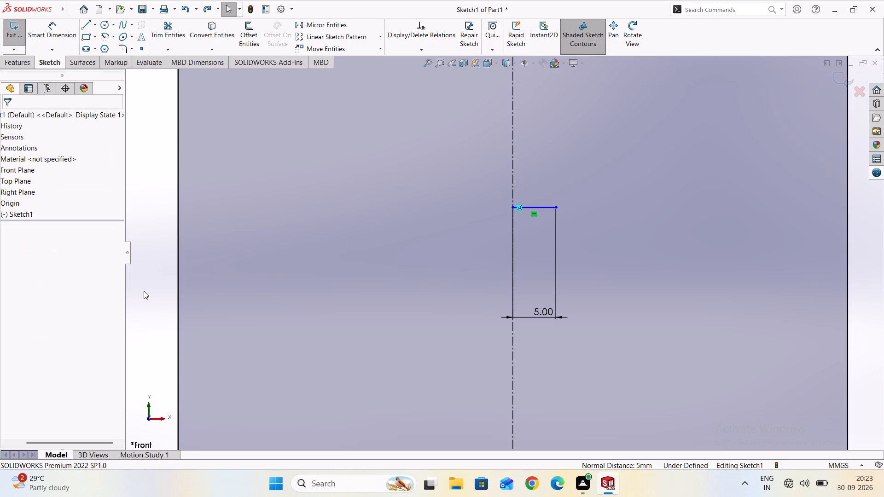
Undo the endpoint's coincident relation and the short line's 5 mm length change.
key("ctrl+z")
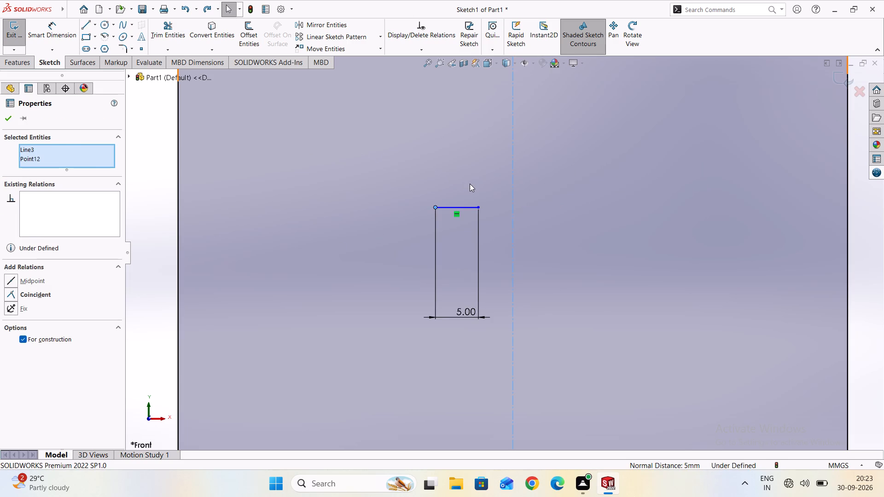
key("ctrl+z")
scroll(470, 184, "down", 1)
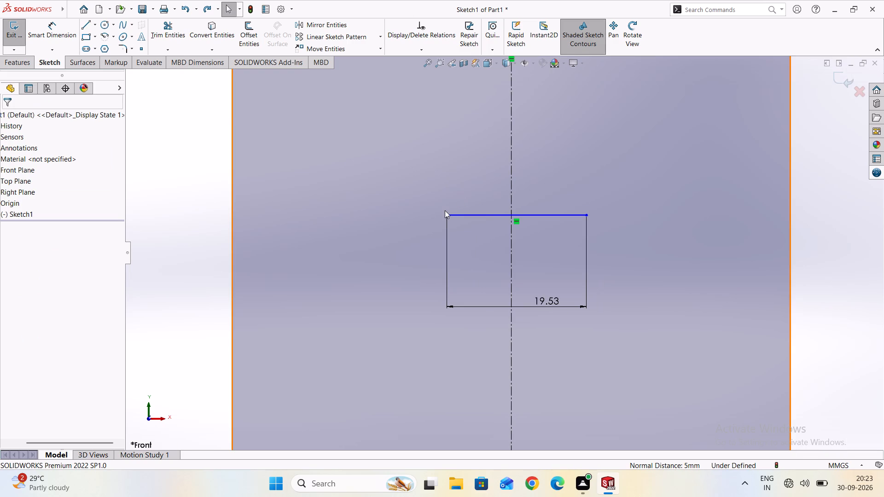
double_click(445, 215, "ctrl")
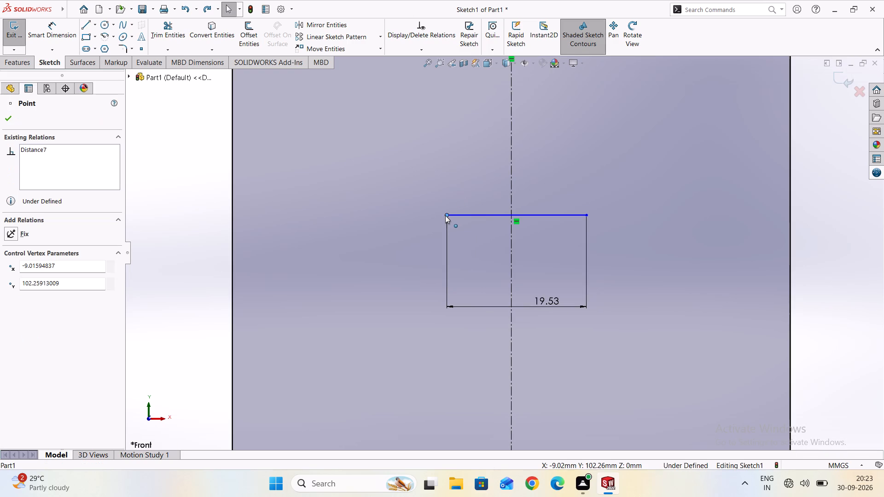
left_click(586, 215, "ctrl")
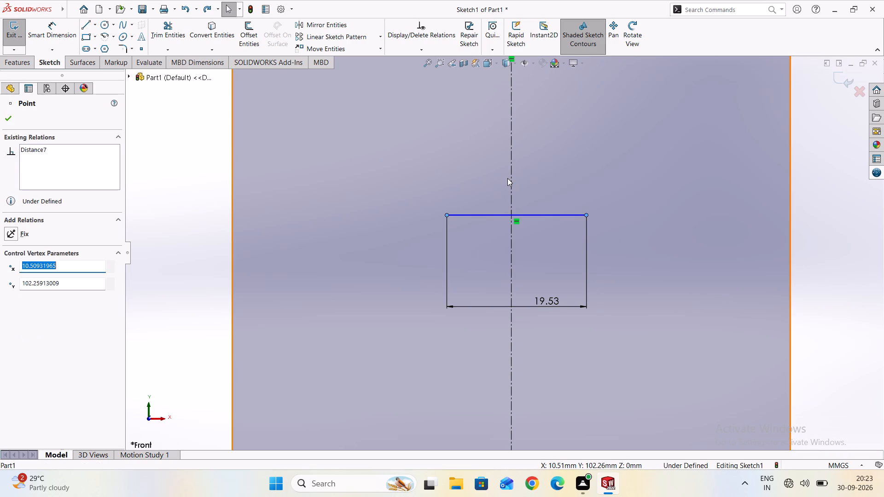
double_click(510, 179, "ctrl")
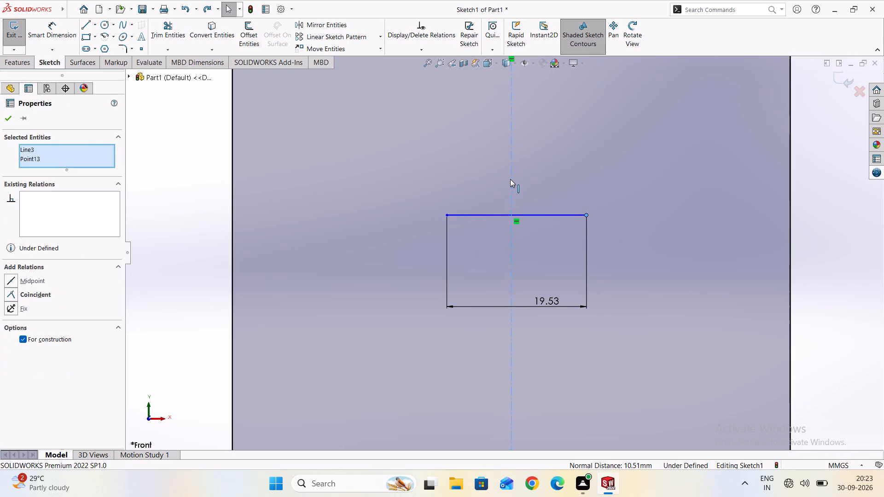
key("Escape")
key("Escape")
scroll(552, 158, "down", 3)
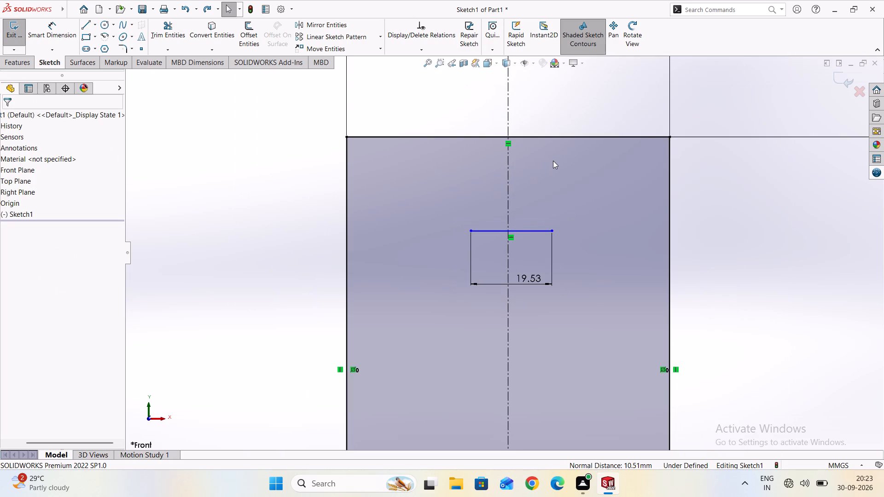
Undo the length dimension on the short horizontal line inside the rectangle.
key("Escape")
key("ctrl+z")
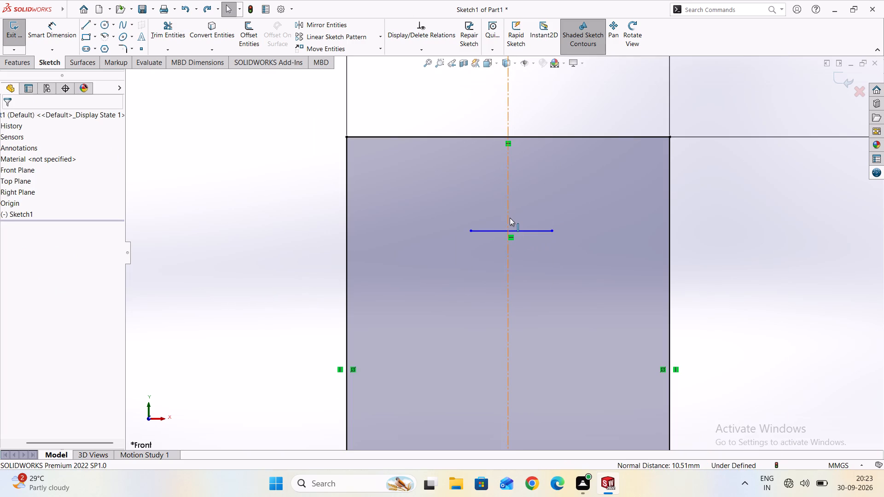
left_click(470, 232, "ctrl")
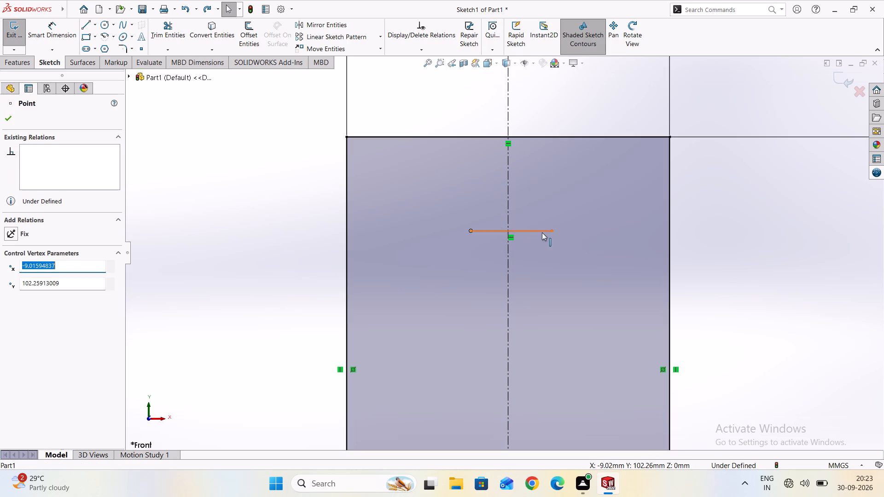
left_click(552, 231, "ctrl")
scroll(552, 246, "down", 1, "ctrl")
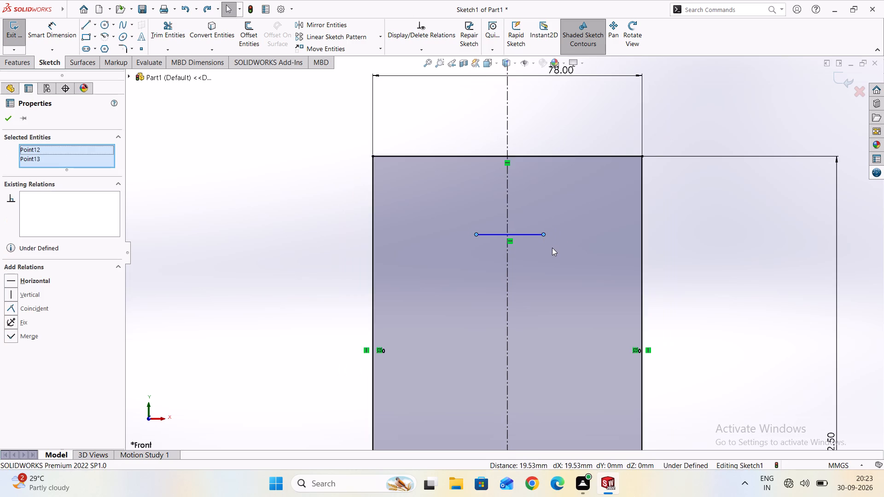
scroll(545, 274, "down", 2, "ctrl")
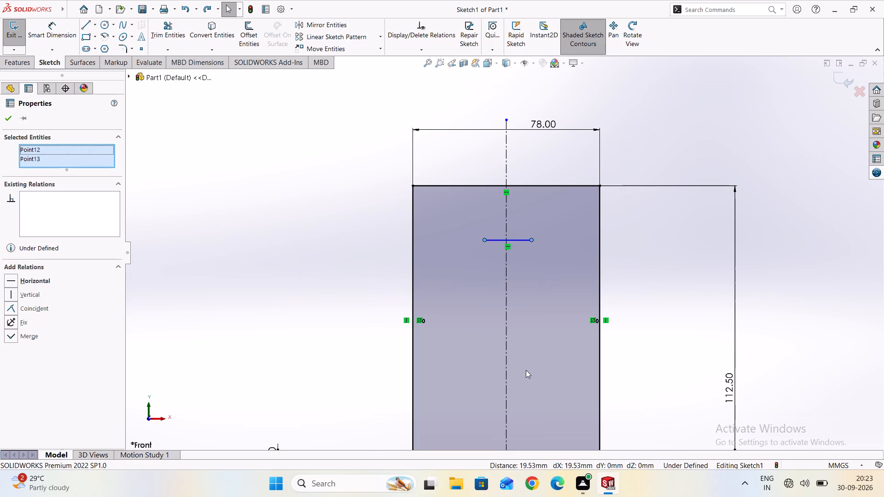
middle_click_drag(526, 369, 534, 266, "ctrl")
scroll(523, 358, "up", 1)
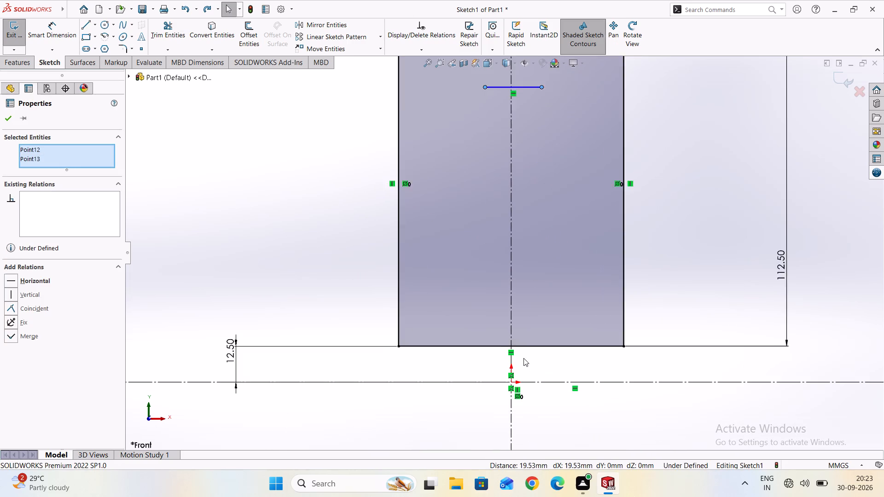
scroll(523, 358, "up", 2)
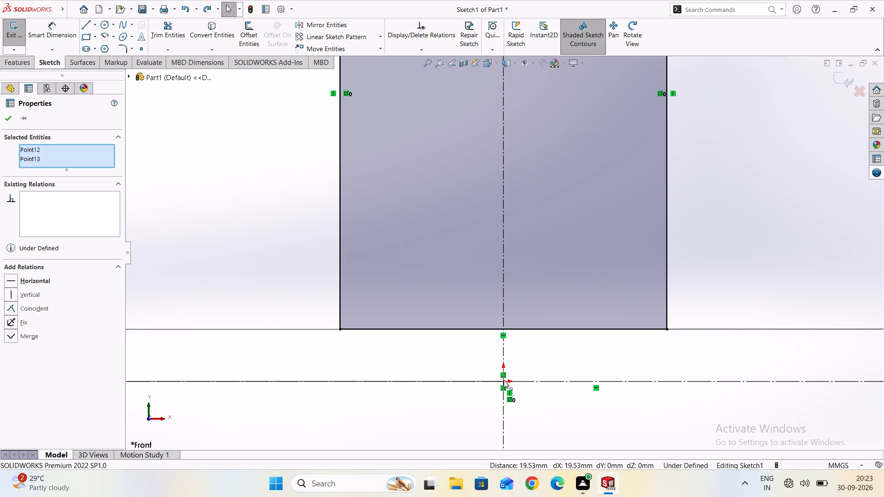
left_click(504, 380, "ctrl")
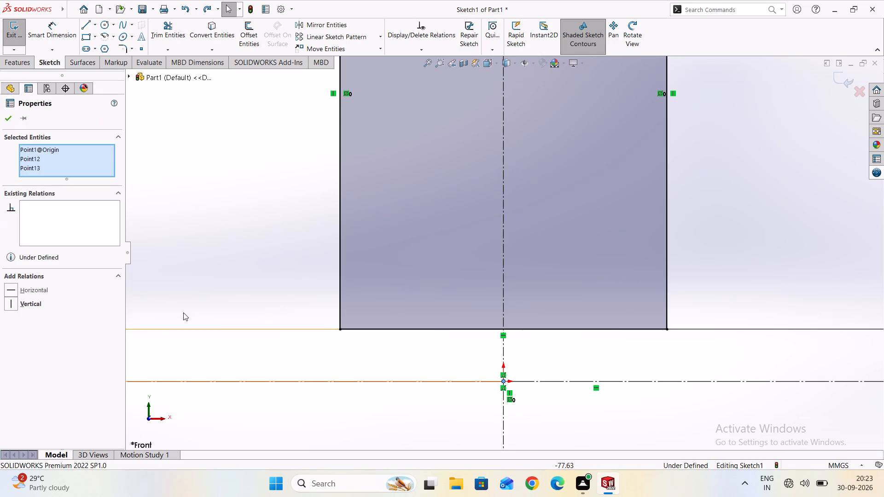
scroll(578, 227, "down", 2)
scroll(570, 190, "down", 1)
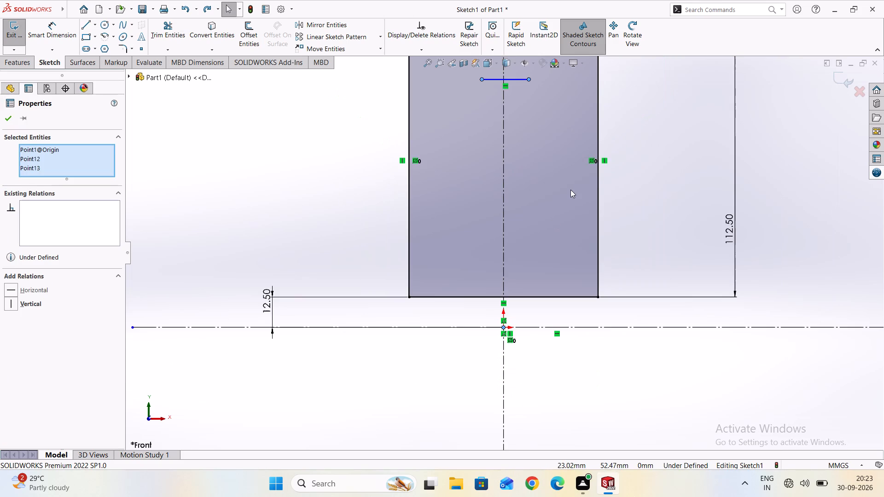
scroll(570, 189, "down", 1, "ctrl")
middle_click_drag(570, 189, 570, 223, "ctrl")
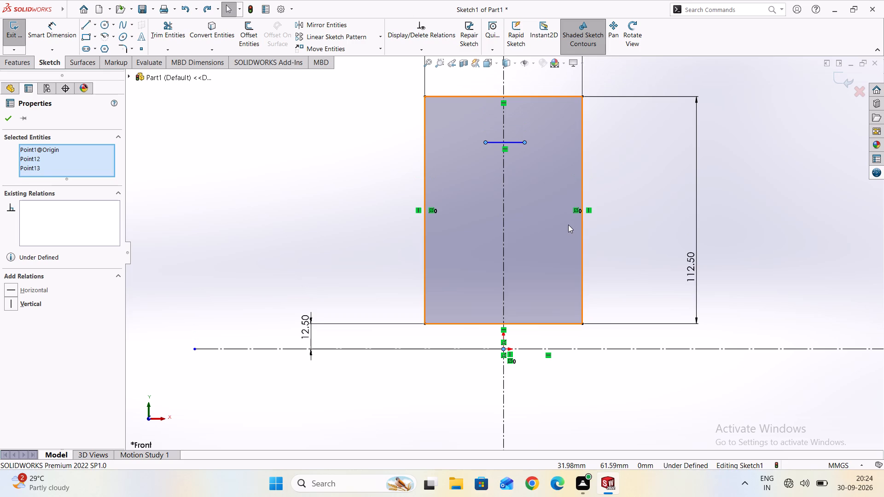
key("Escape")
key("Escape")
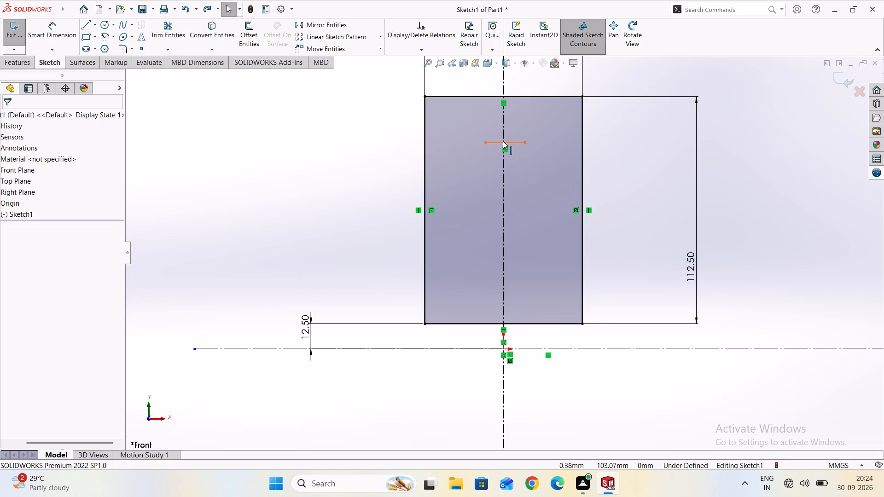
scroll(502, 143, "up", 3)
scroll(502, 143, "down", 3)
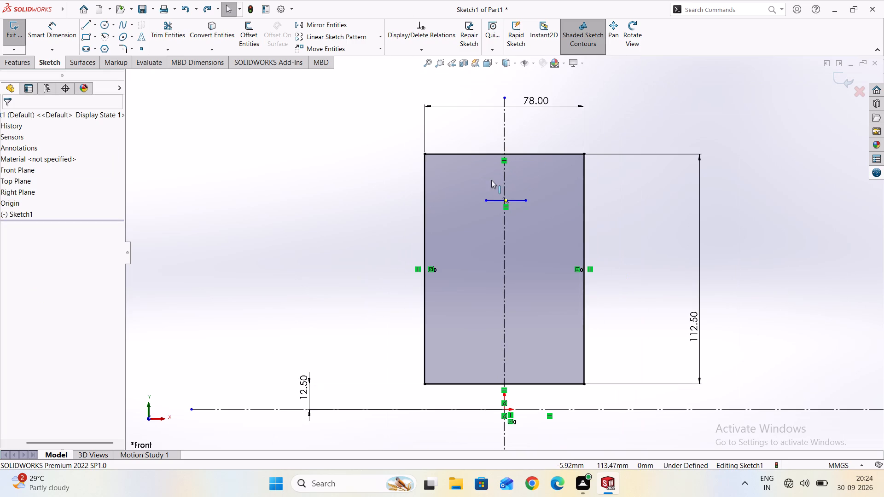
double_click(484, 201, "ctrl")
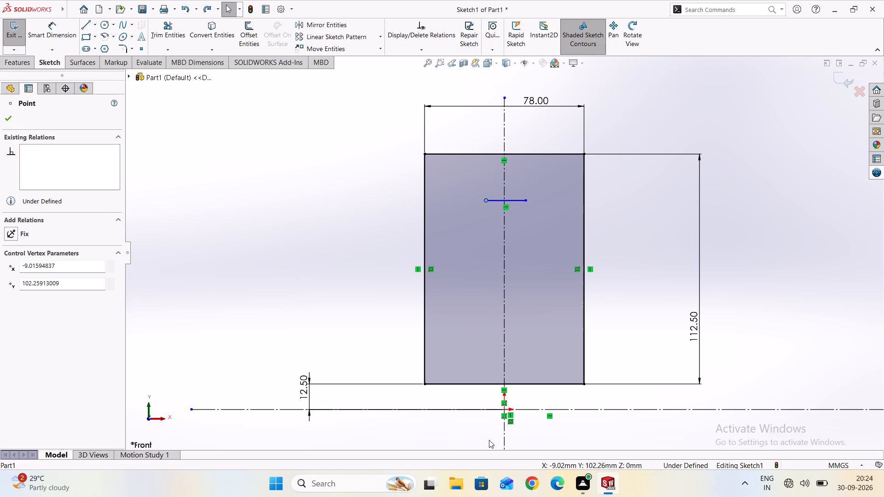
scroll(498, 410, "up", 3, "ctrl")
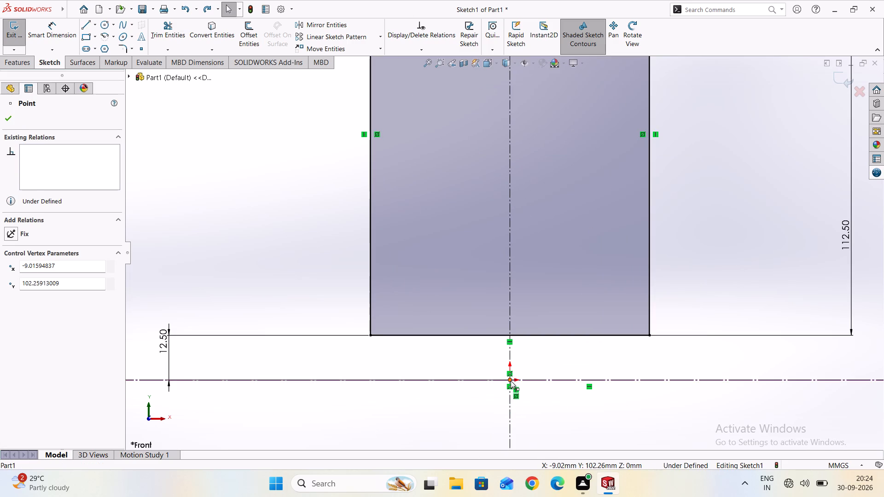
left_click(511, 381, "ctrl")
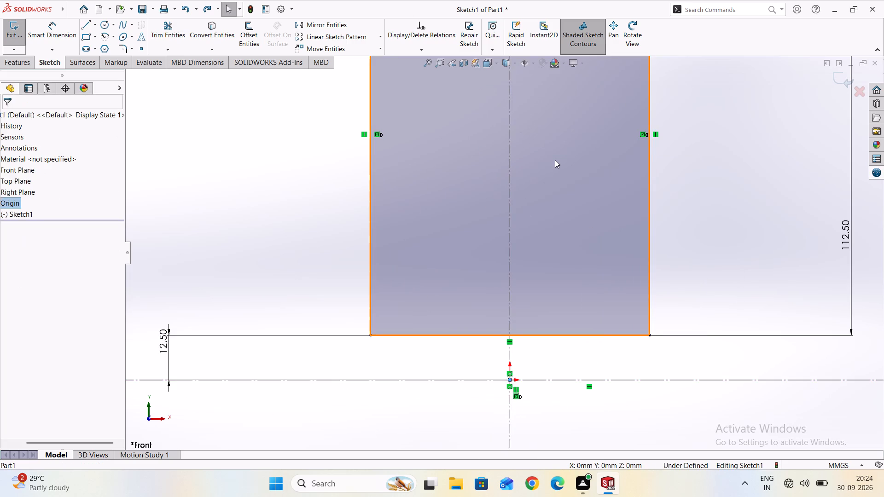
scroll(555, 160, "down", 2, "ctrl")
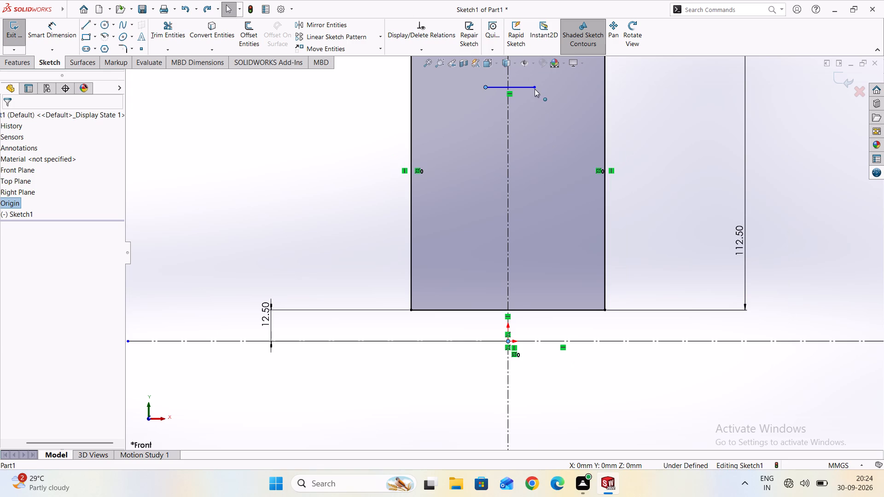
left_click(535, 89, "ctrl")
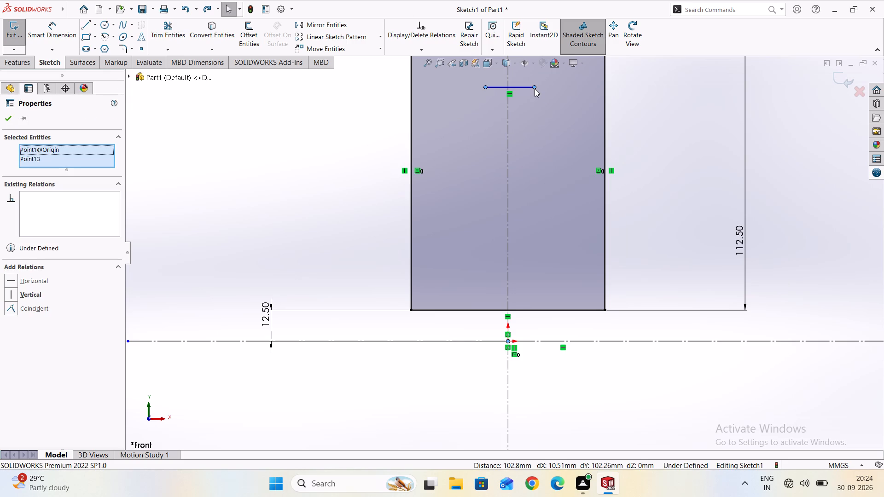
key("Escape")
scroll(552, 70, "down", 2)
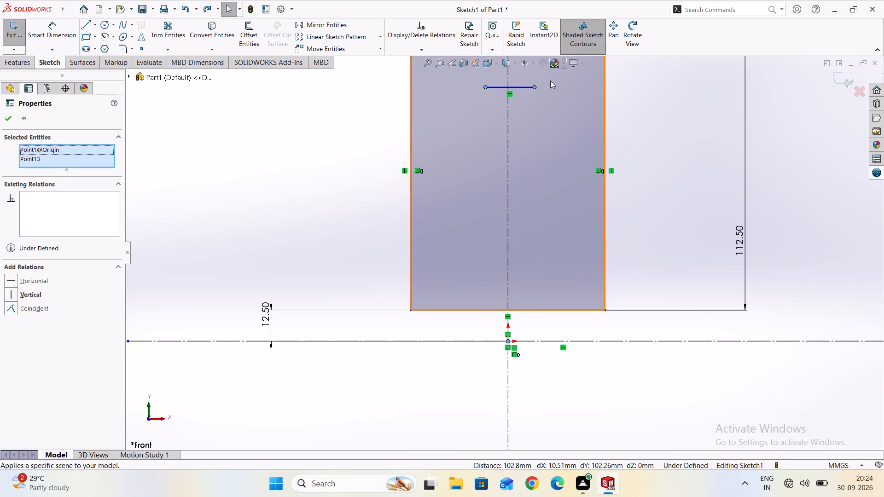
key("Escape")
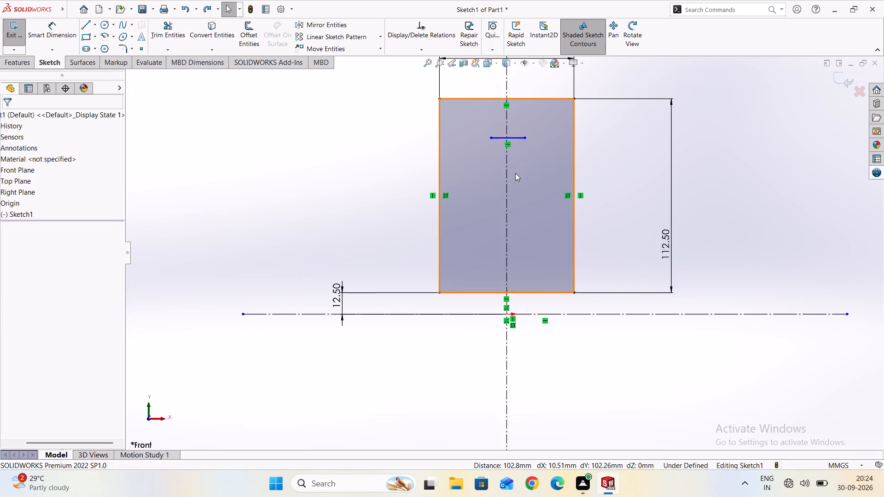
Dimension the short horizontal line's length as 5 mm and name the dimension 5.
scroll(515, 173, "up", 1)
scroll(513, 125, "up", 1)
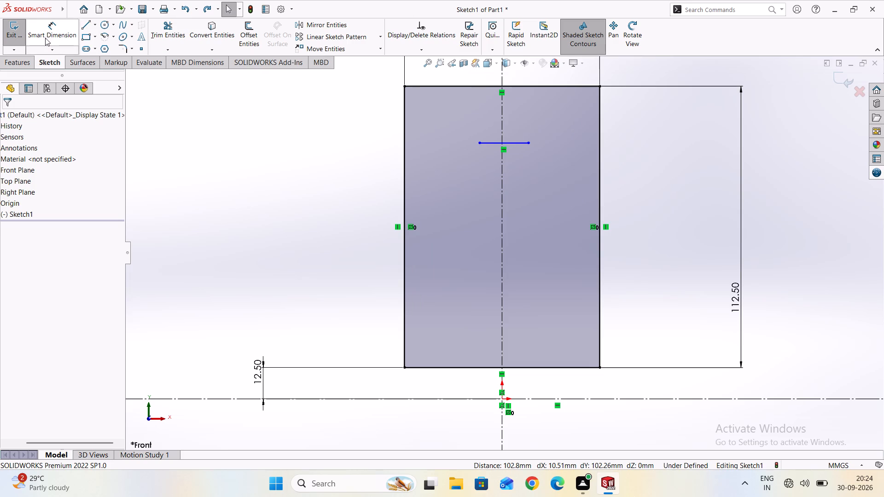
left_click(46, 26)
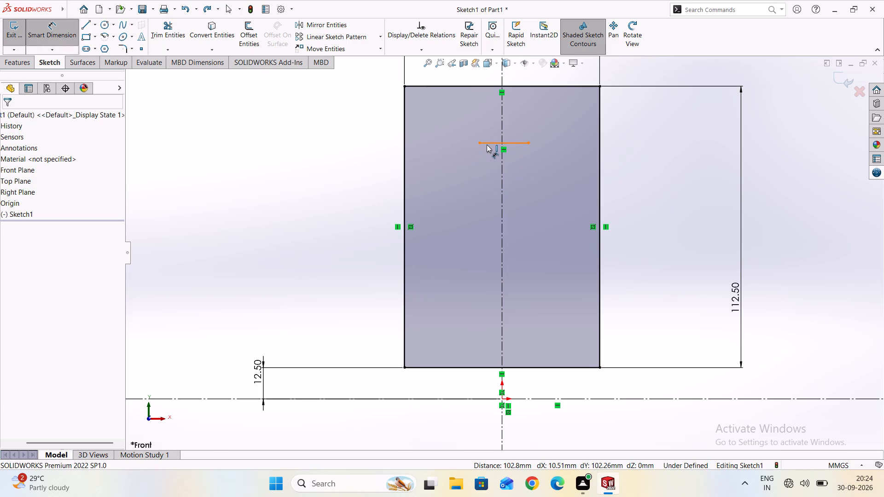
left_click(487, 144)
double_click(487, 191)
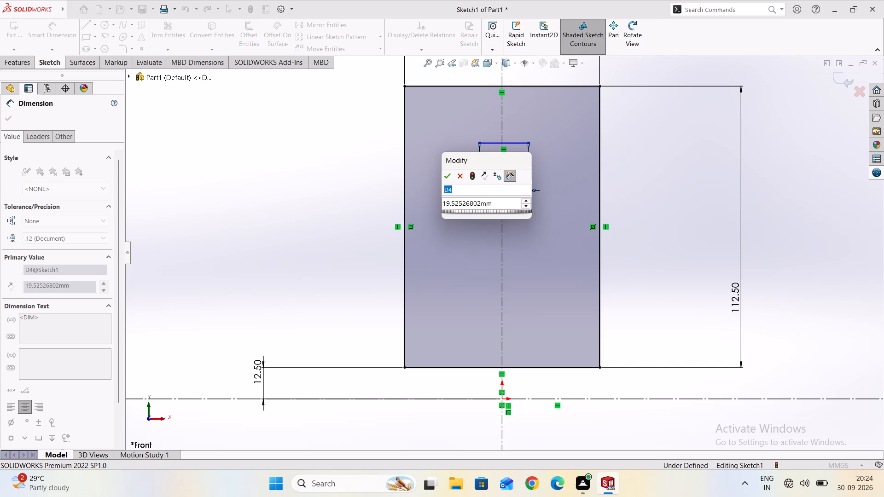
key("5")
key("Return")
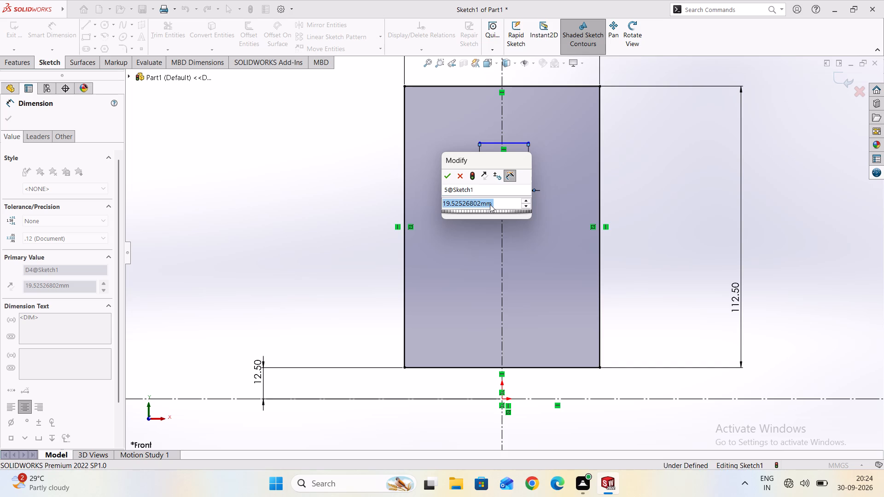
key("5")
key("Return")
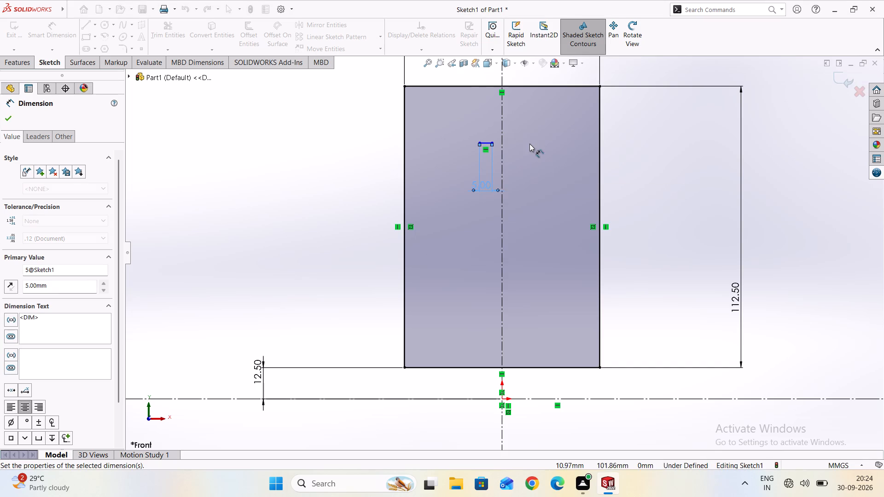
scroll(490, 142, "up", 4)
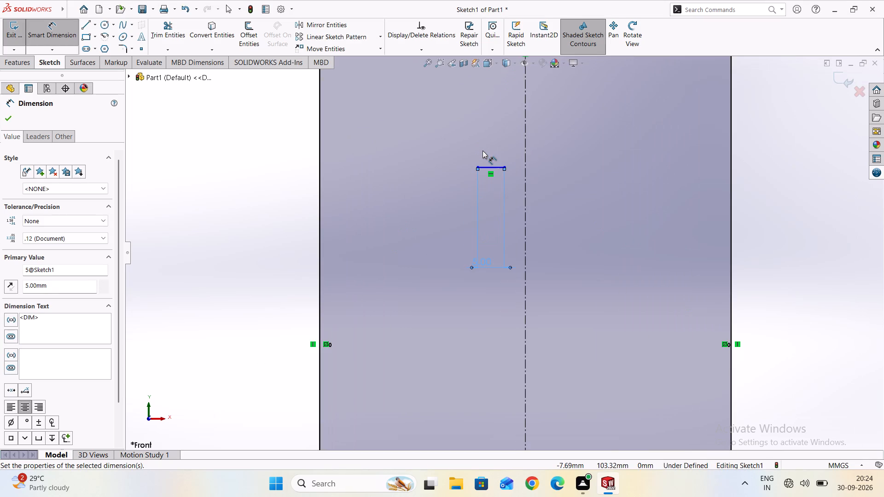
left_click(8, 117)
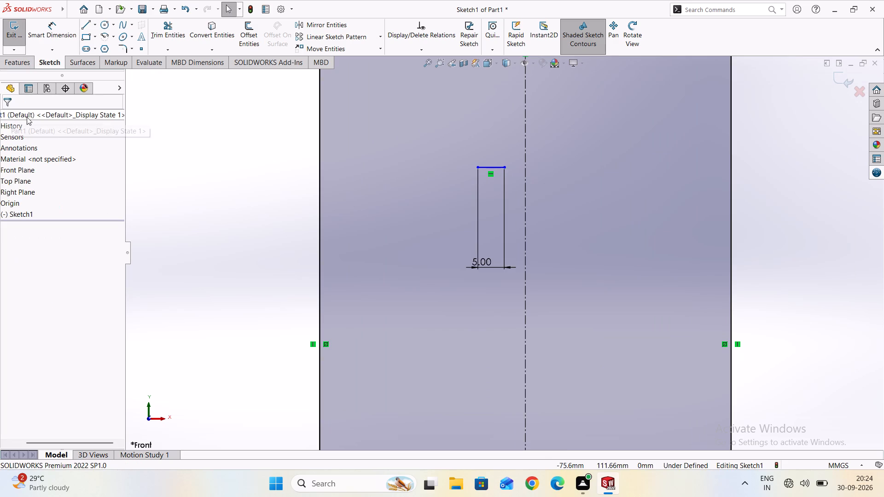
Make the two endpoints of the short horizontal line symmetric about the vertical centerline.
scroll(482, 173, "up", 2)
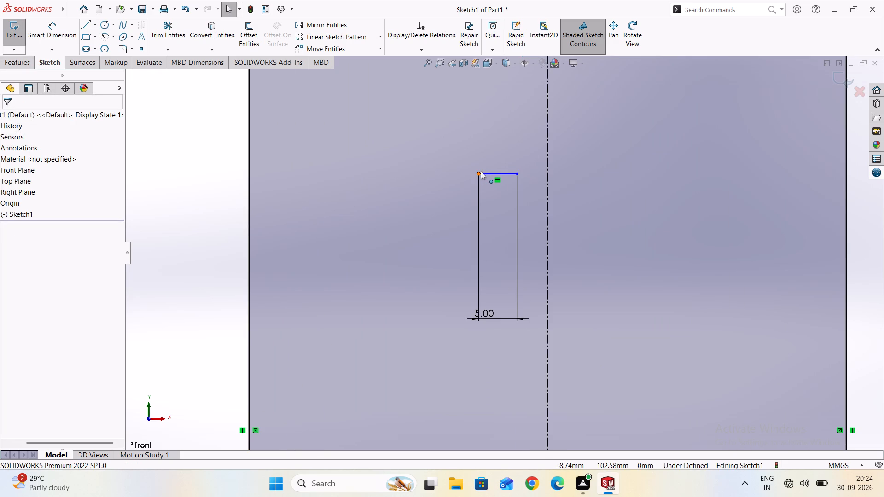
left_click(479, 173, "ctrl")
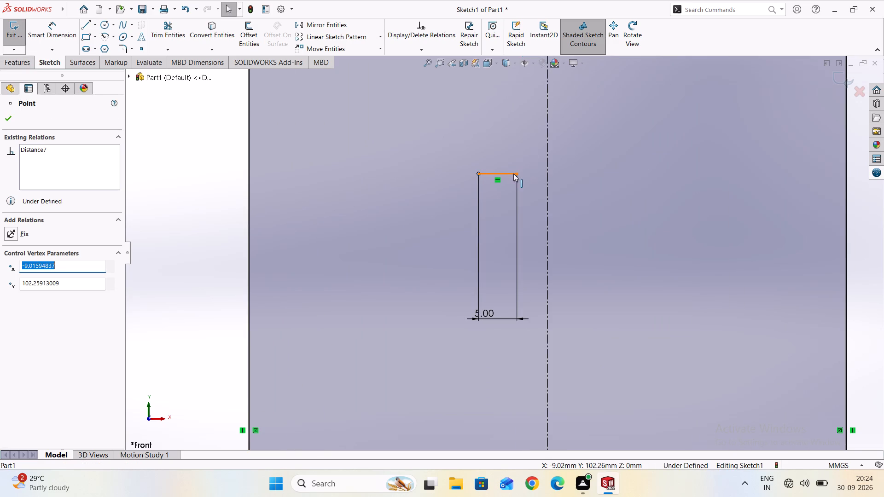
left_click(516, 174, "ctrl")
left_click(548, 186, "ctrl")
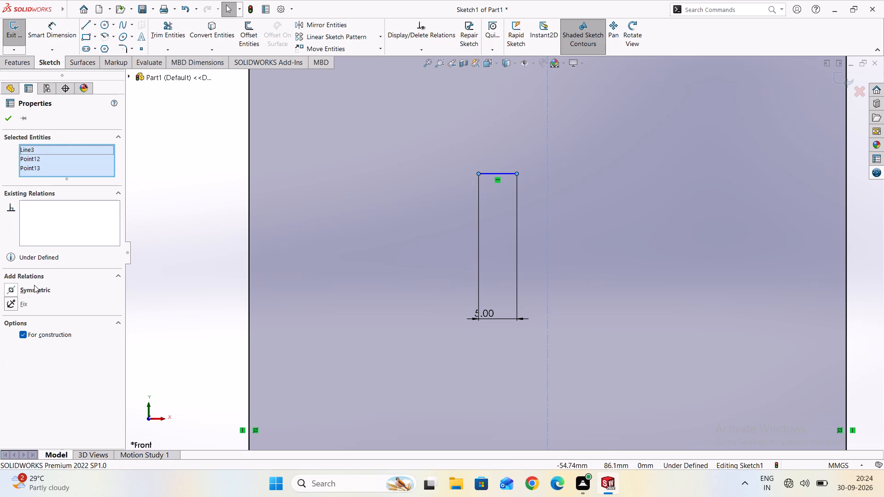
left_click(39, 287)
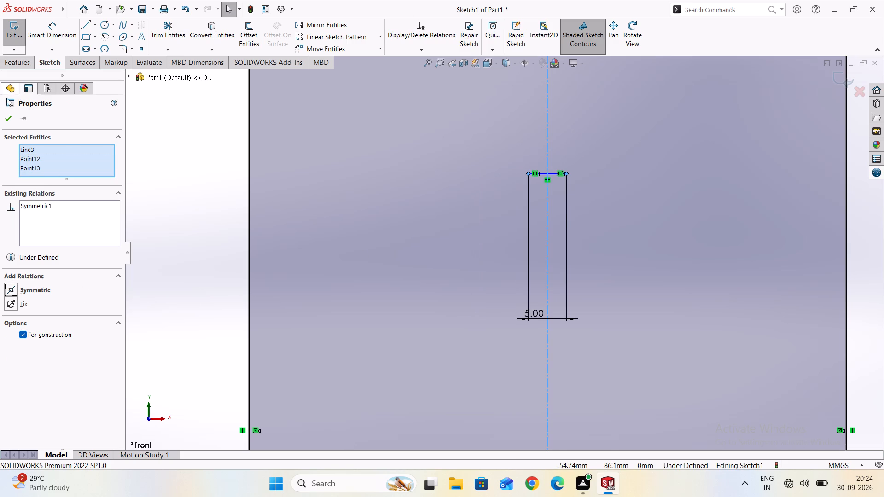
left_click(8, 116)
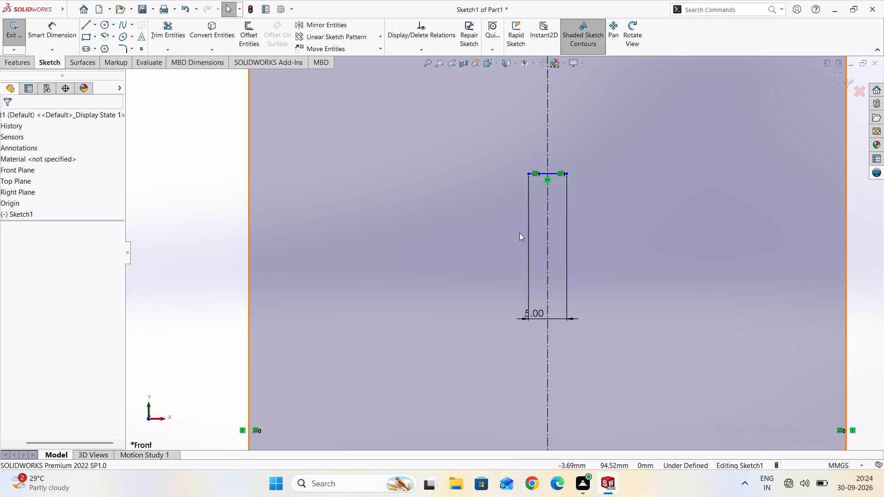
key("Escape")
Sketch an outward-slanting line about 26.7 mm long from the short line's right endpoint to just above the rectangle's top edge.
scroll(550, 141, "up", 1)
scroll(550, 144, "down", 3)
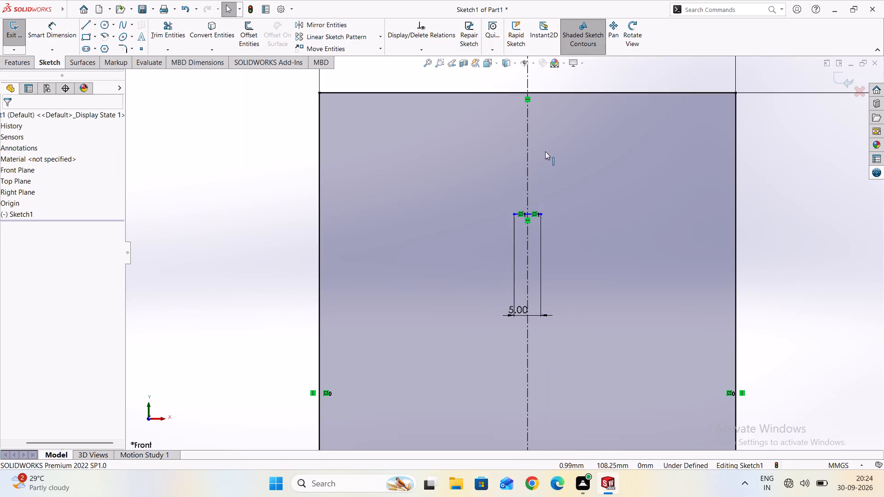
left_click(86, 23)
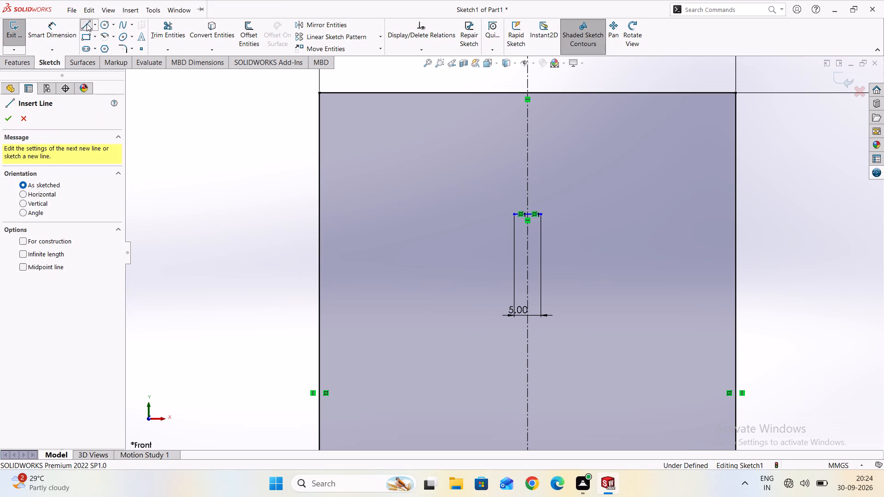
left_click(540, 215)
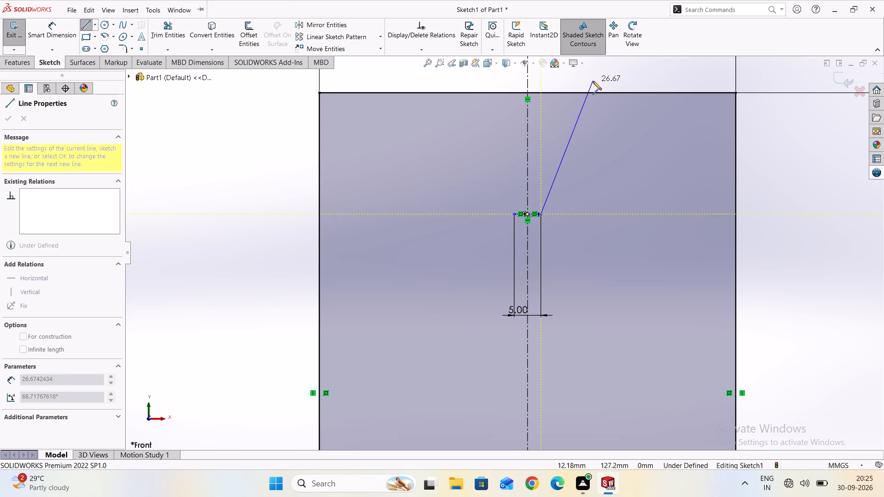
left_click(593, 81)
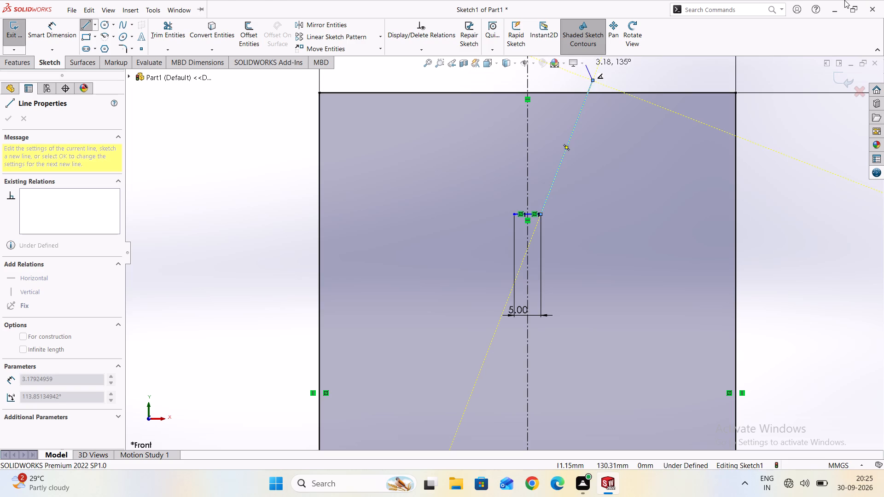
key("Escape")
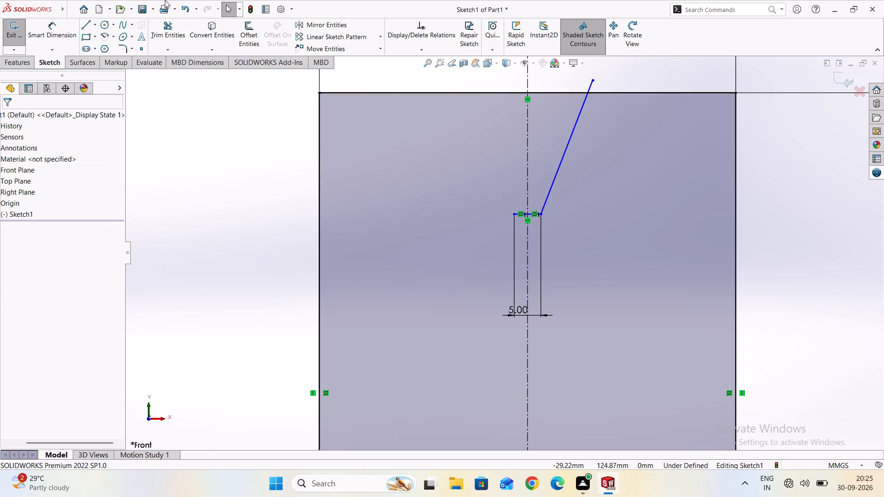
Sketch an outward-slanting line about 28.6 mm long from the short line's left endpoint to just above the rectangle's top edge.
left_click(88, 27)
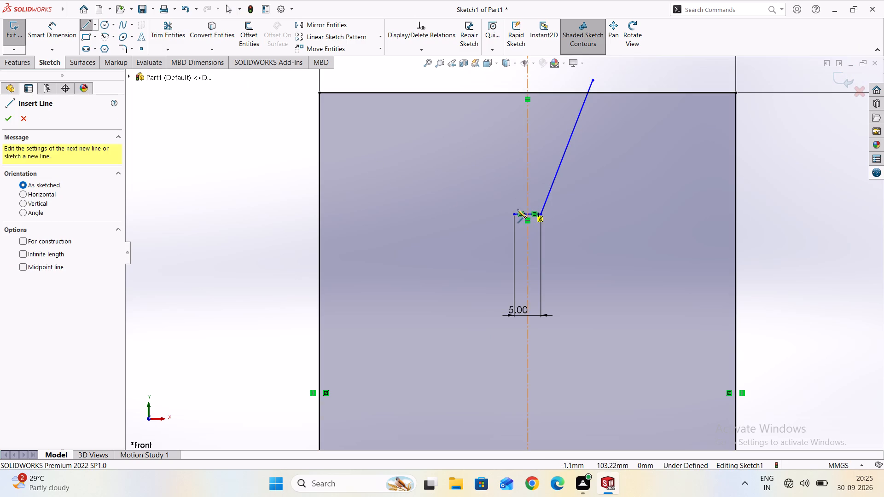
left_click(513, 213)
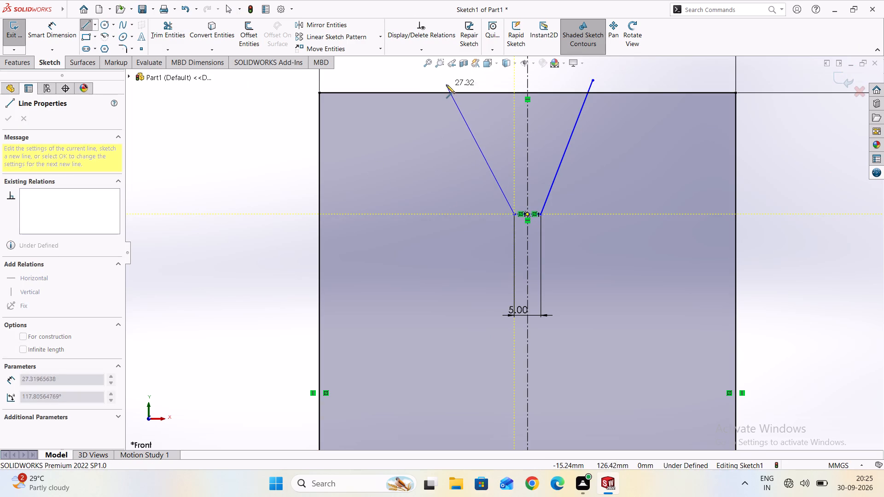
left_click(440, 80)
key("Escape")
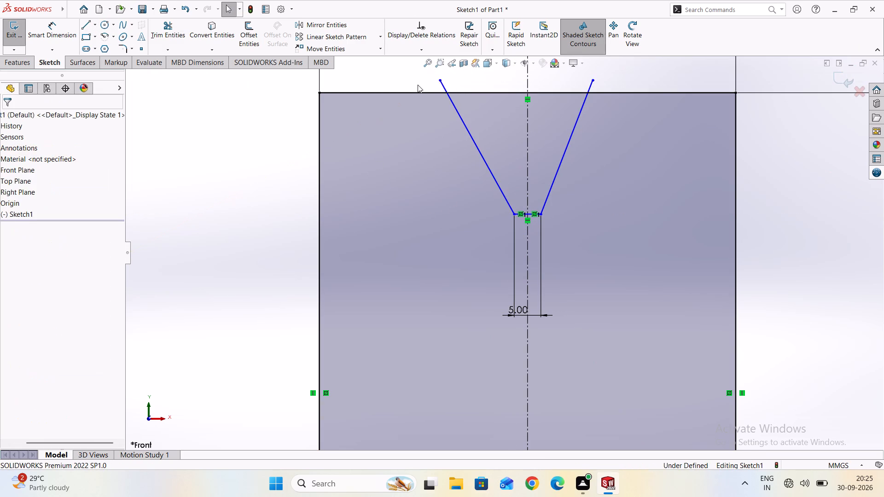
Dimension the angle between the two slanted lines as 40° and name the dimension 40.
left_click(58, 27)
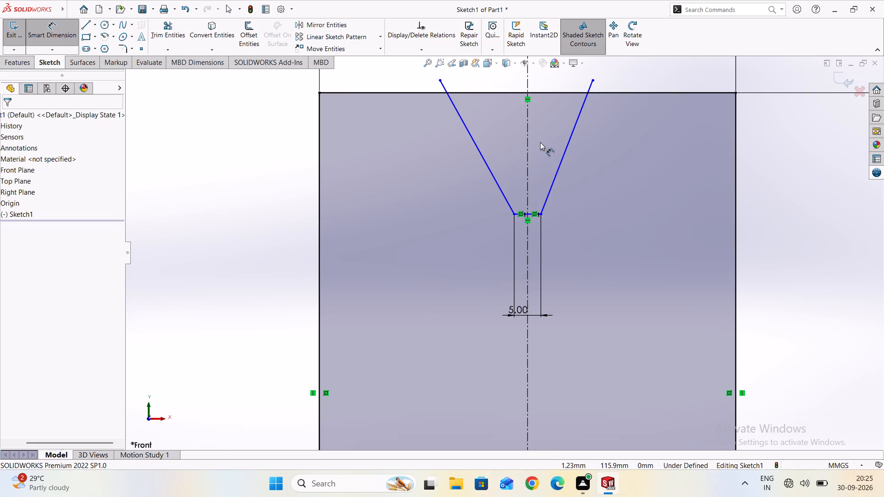
left_click(475, 141)
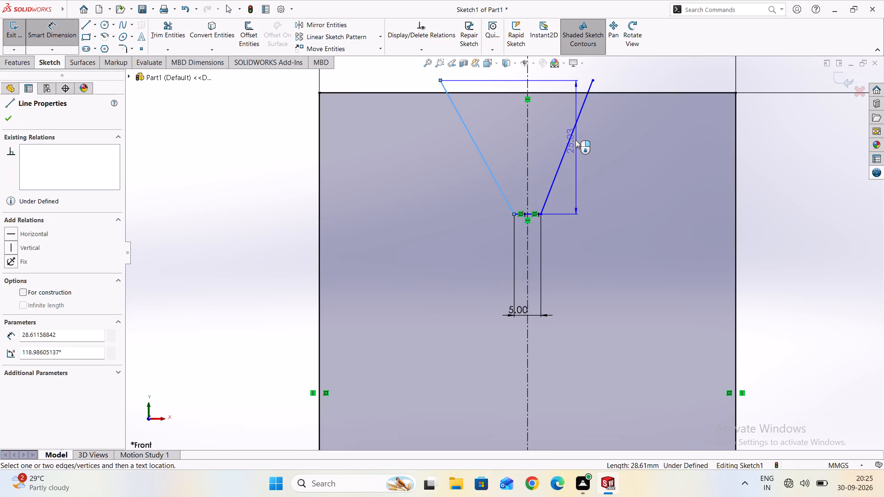
double_click(570, 136)
scroll(562, 97, "down", 1)
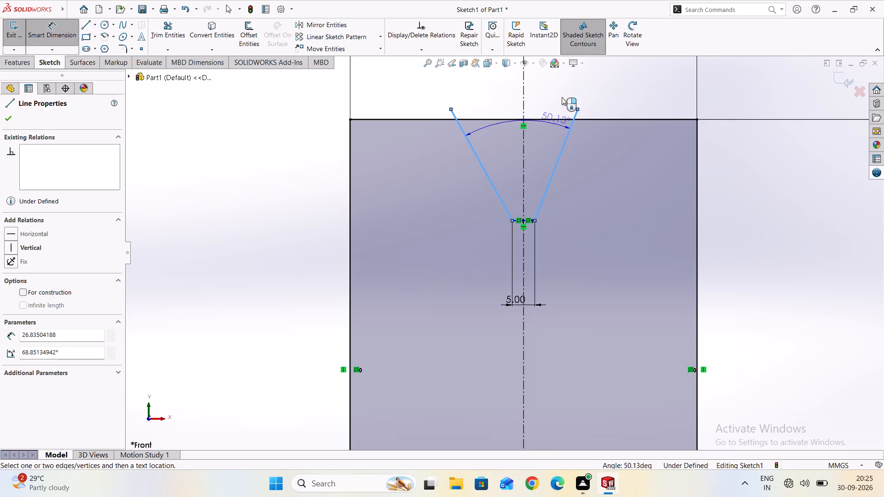
double_click(558, 89)
type("40")
key("Return")
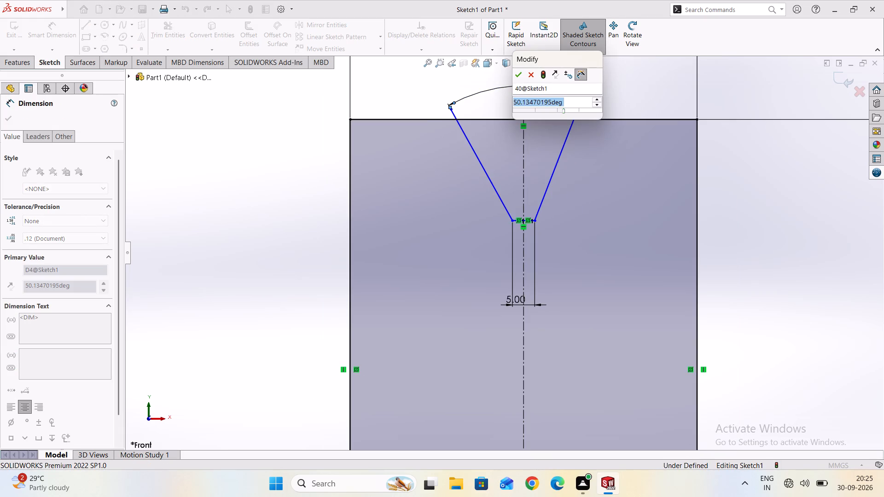
type("40")
key("Return")
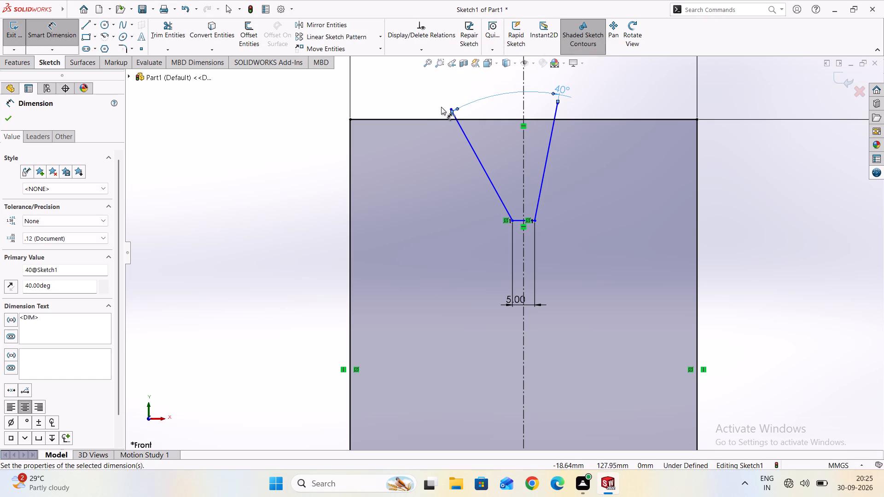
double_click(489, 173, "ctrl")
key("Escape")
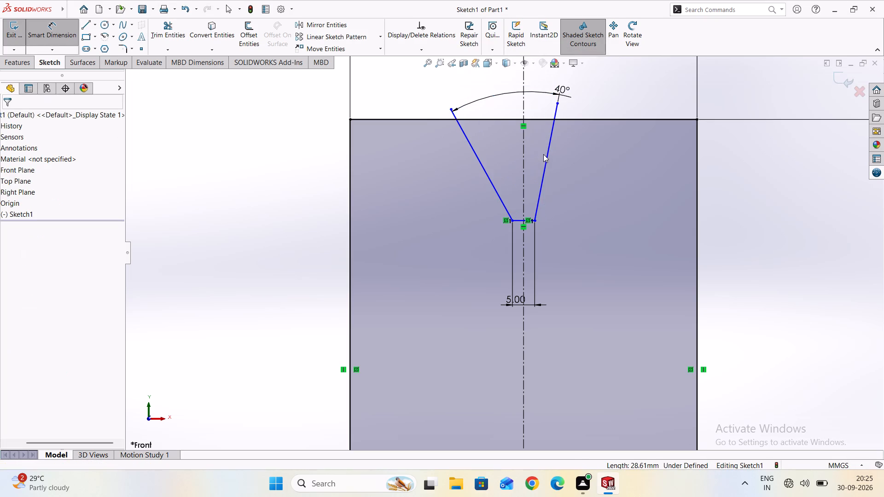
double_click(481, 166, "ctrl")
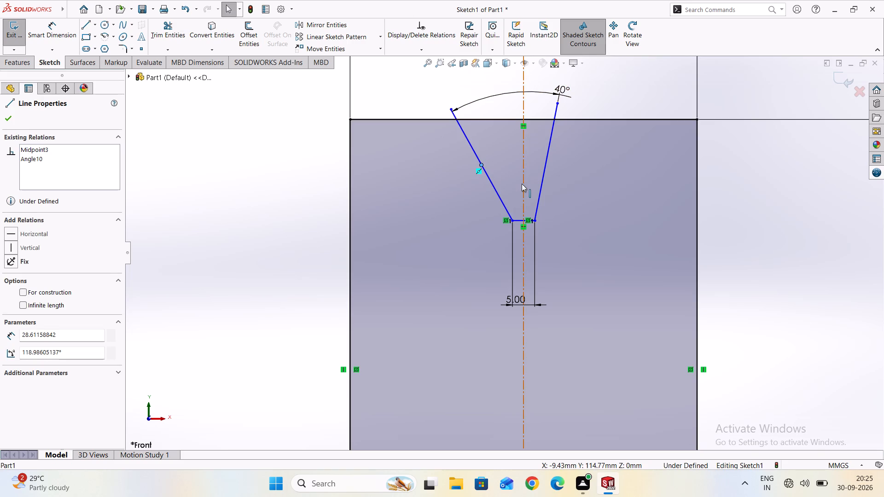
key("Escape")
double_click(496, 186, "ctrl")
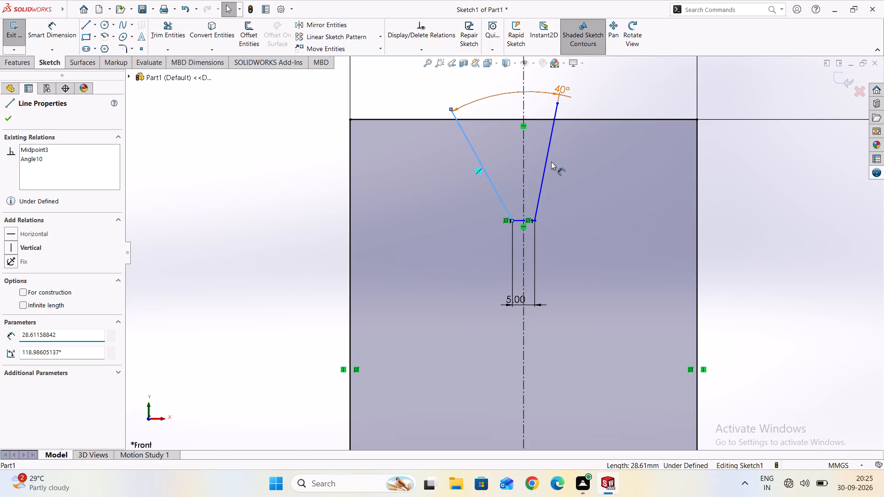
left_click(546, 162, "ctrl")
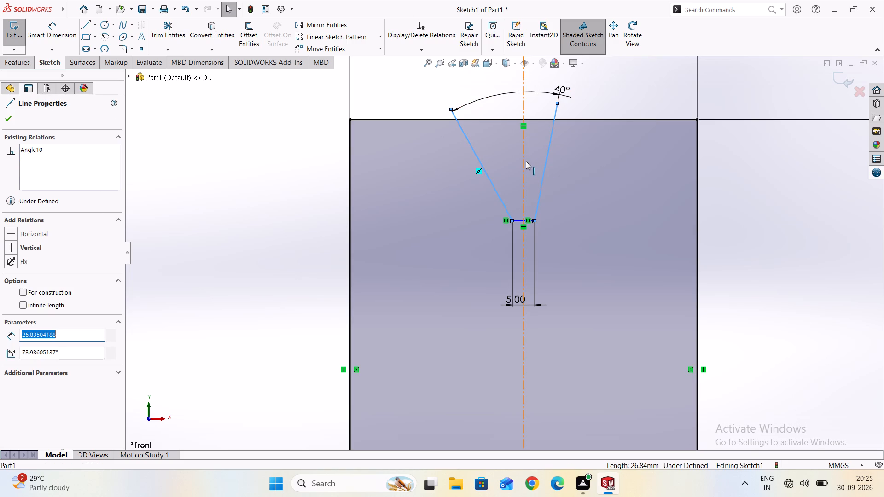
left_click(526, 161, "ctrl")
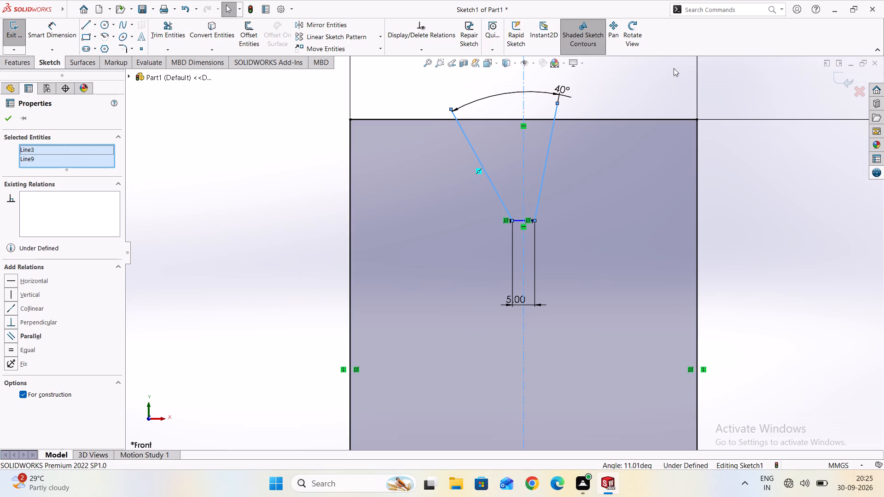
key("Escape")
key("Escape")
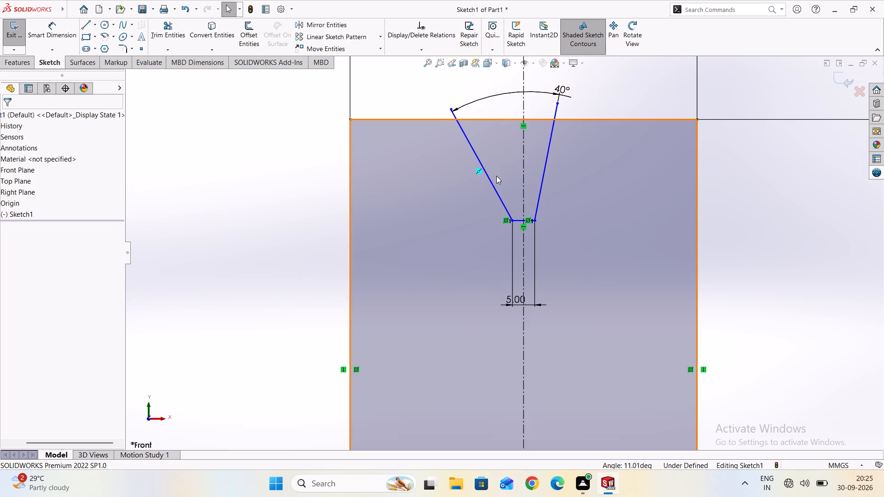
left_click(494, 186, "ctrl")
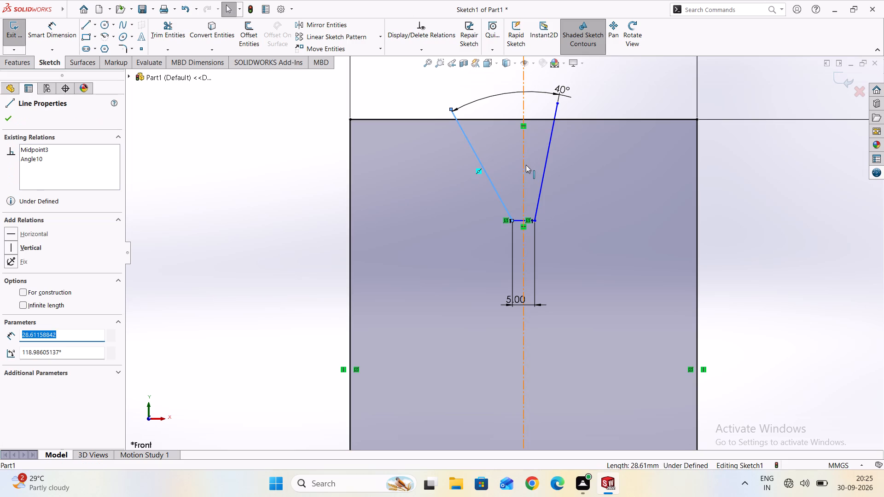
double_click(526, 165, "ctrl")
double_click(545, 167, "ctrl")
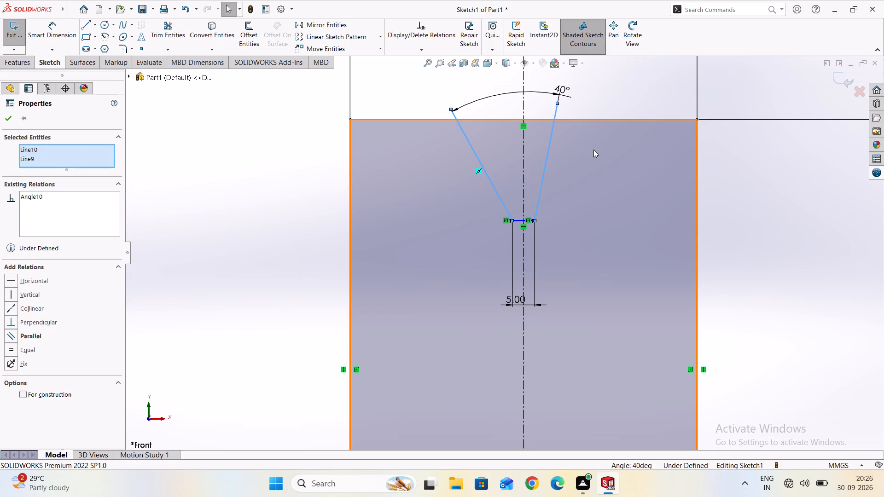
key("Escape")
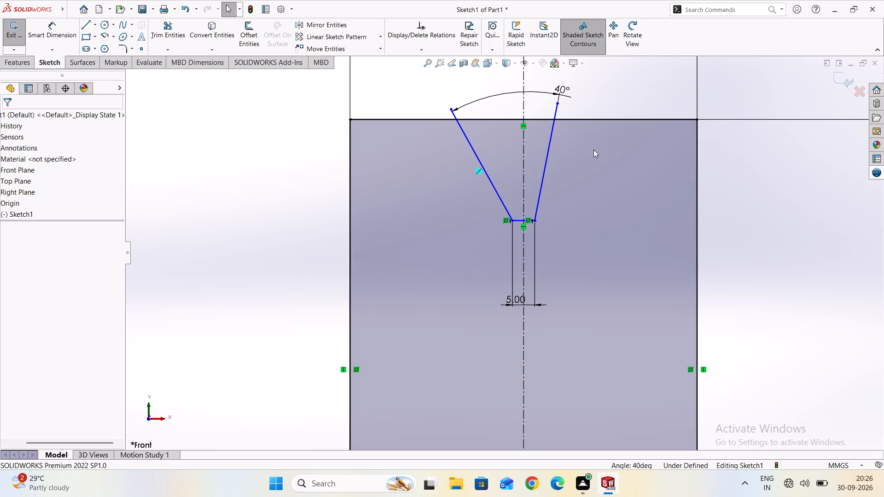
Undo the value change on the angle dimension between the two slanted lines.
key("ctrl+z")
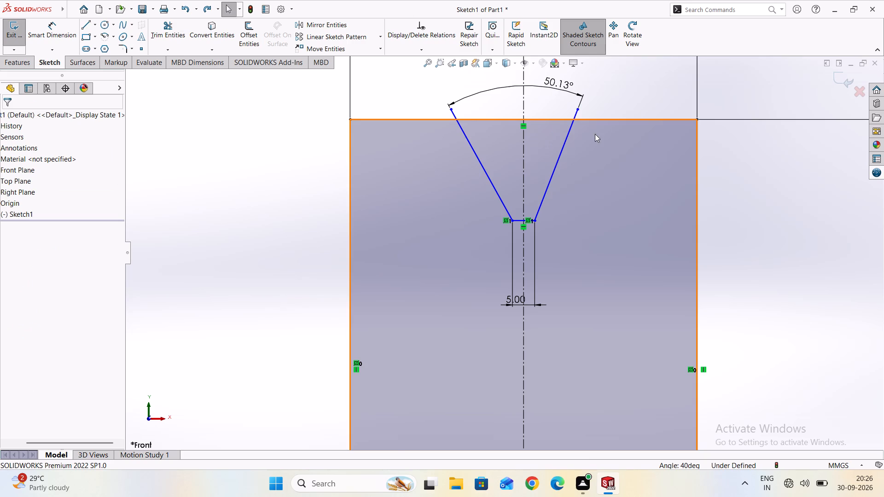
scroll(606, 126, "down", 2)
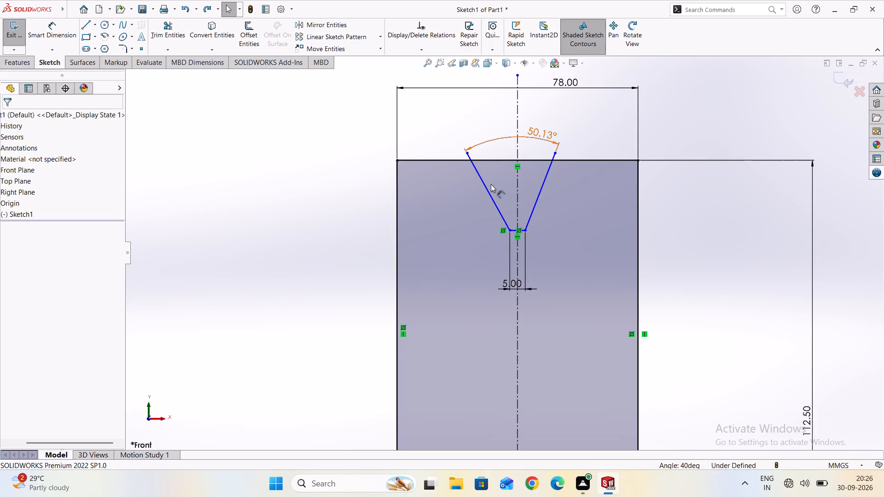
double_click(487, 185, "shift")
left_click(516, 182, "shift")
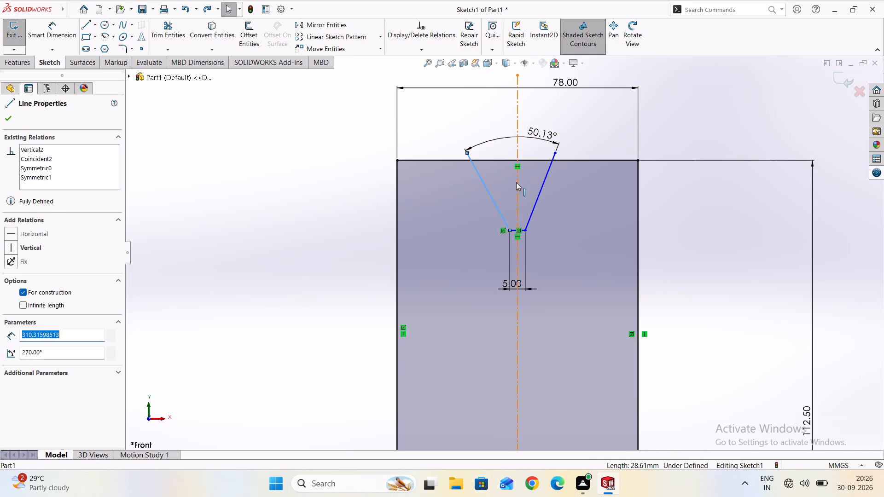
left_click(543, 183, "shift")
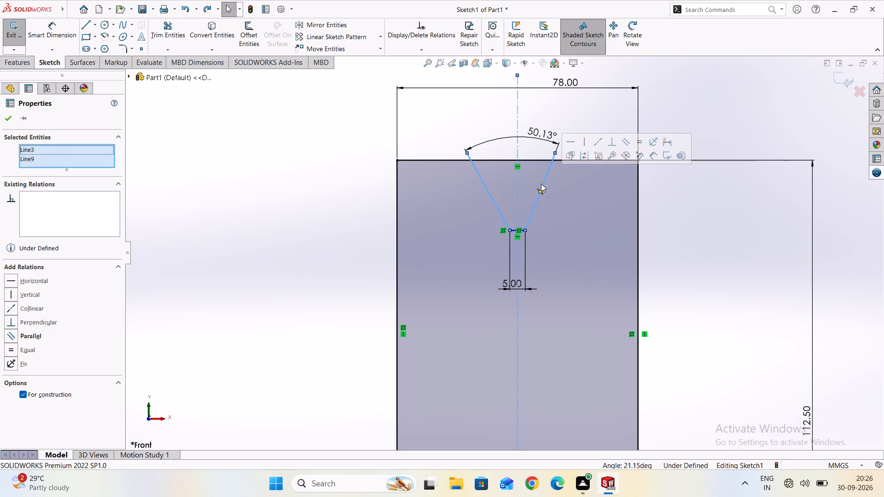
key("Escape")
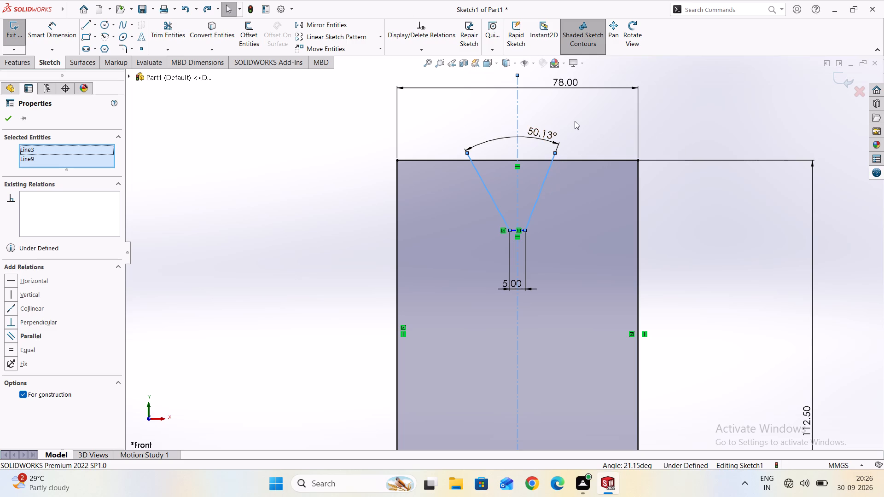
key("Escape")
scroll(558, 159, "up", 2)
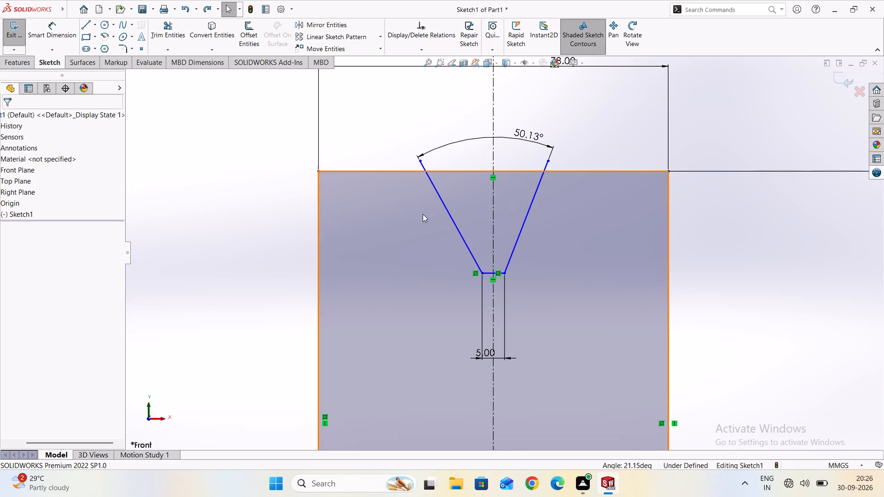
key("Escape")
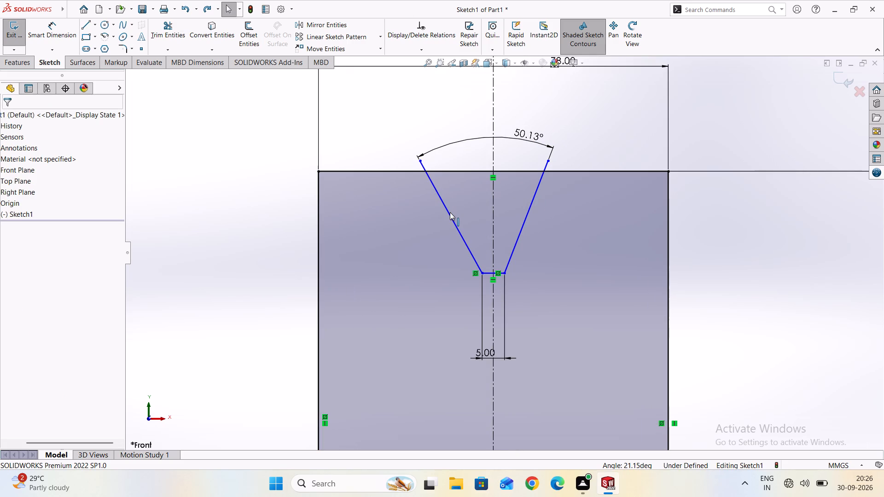
Make the two slanted groove lines symmetric about the vertical centerline.
left_click(450, 212, "ctrl")
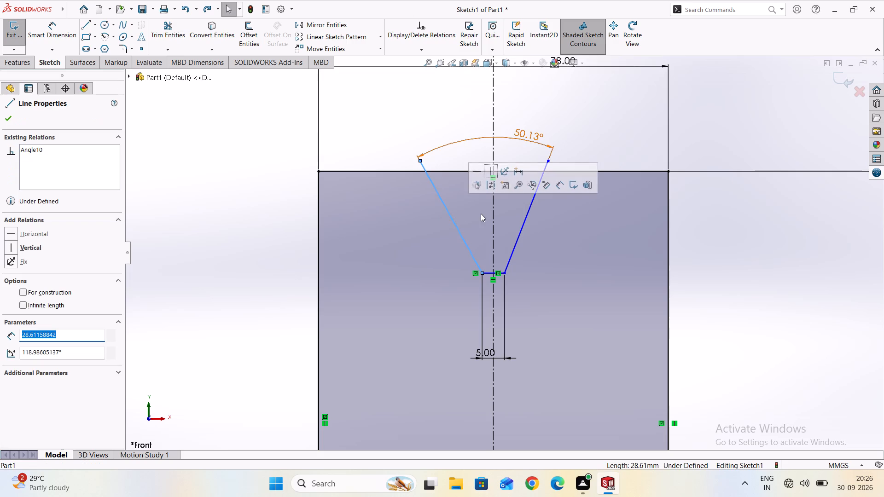
left_click(494, 216, "ctrl")
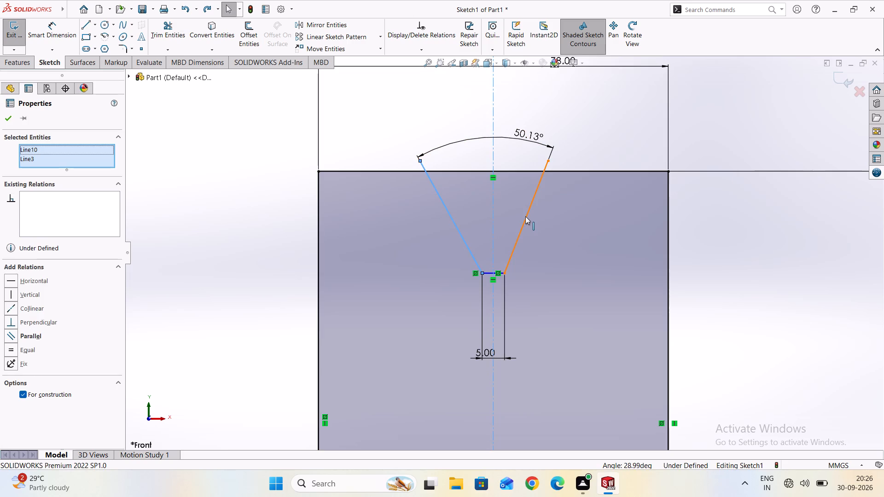
left_click(525, 216, "ctrl")
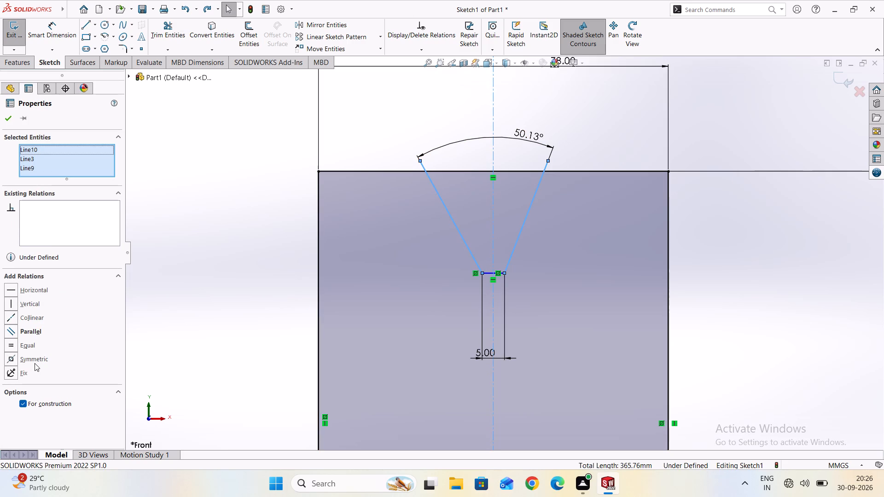
left_click(35, 360)
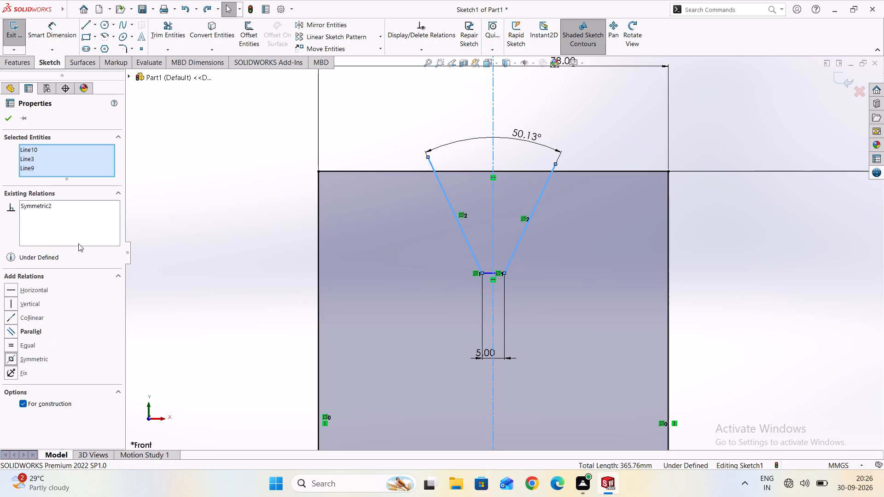
left_click(11, 120)
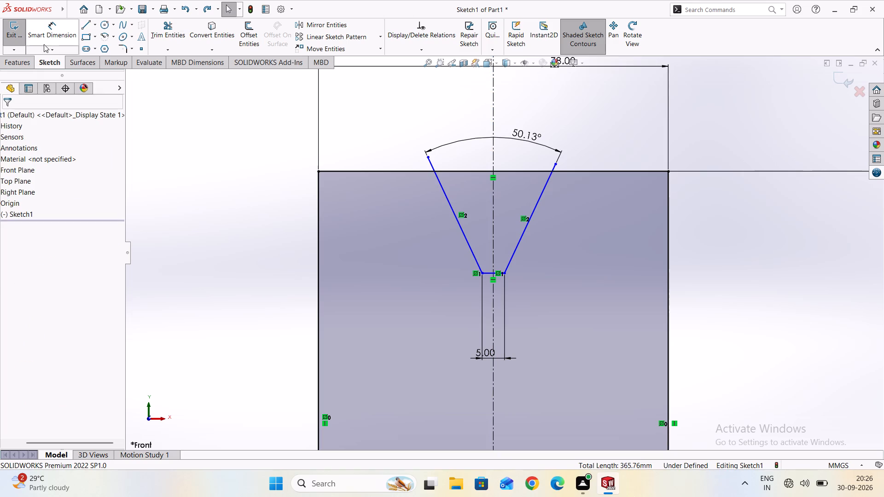
Set the angle between the two slanted groove lines to 40°.
left_click(50, 34)
left_click(442, 187)
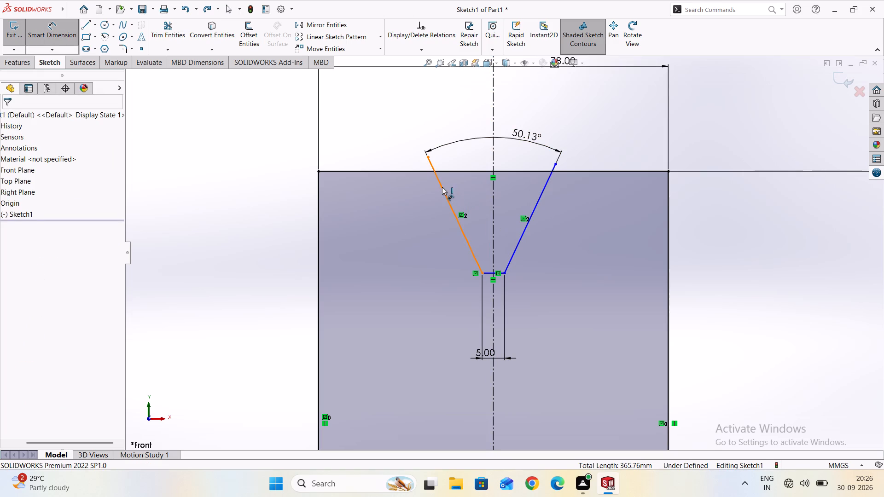
key("Escape")
double_click(525, 138)
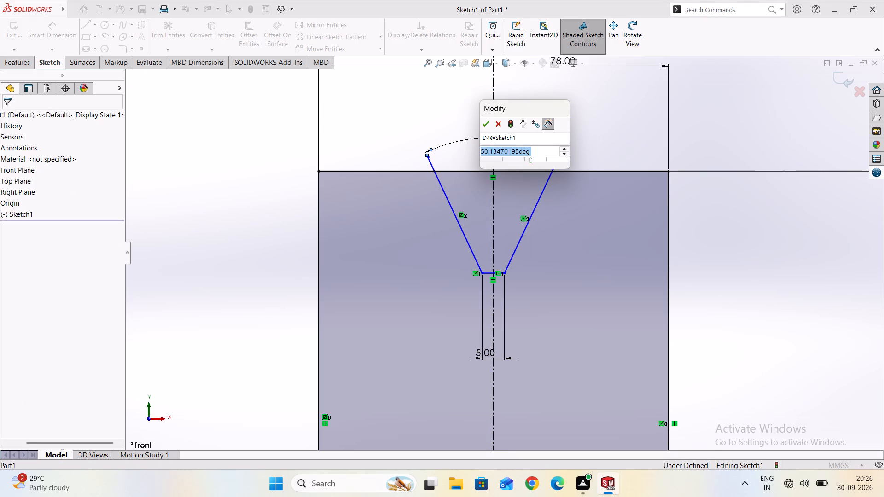
key("4")
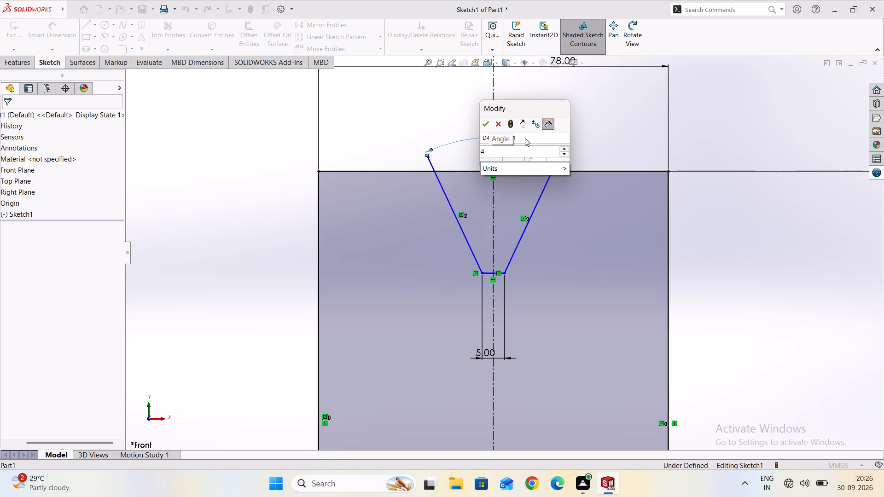
key("0")
key("Return")
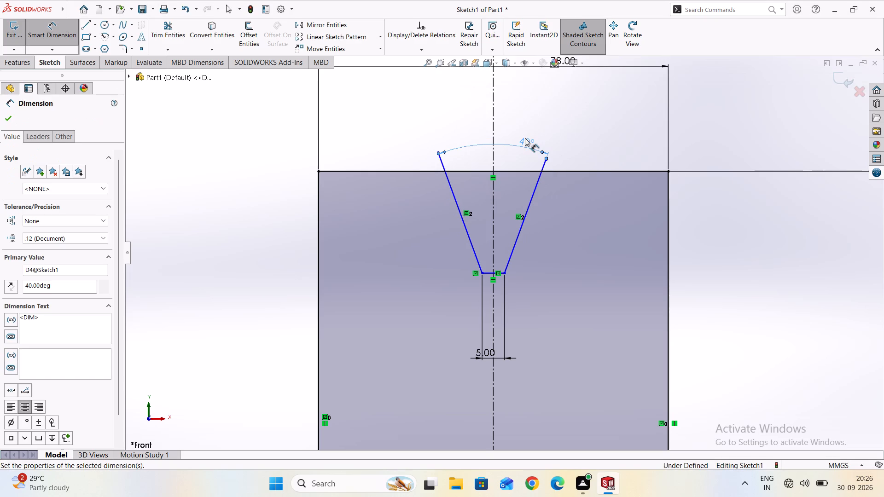
key("Escape")
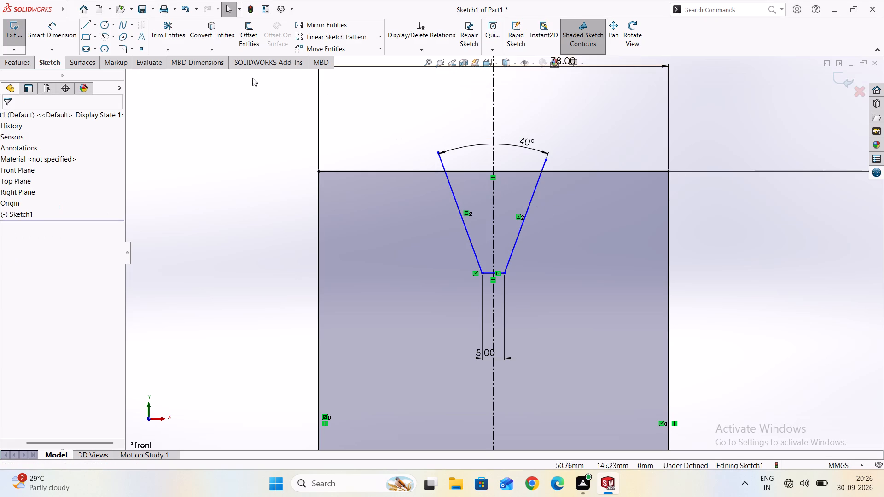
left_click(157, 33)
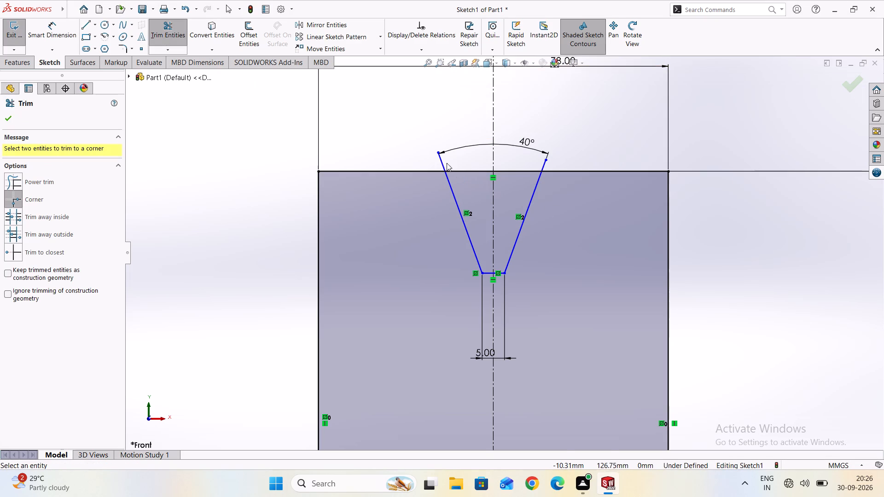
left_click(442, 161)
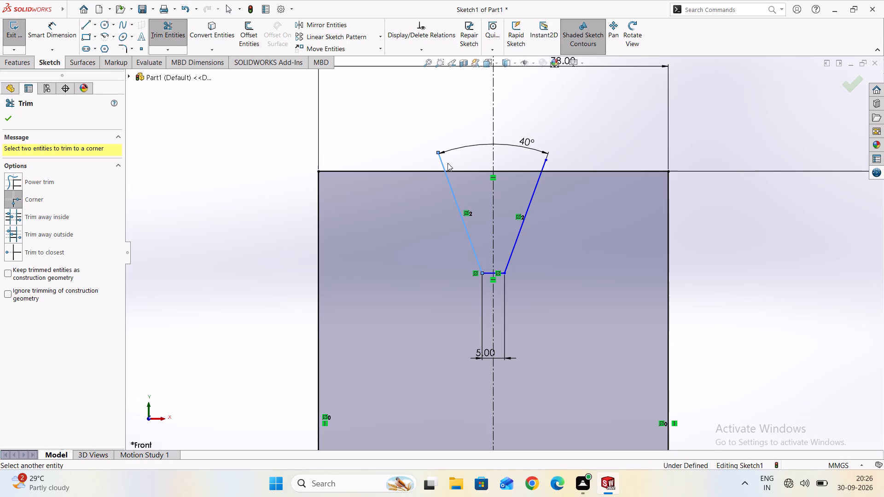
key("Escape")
Trim the slanted groove lines above the profile's top edge and remove the top edge segments spanning the groove opening.
left_click(163, 23)
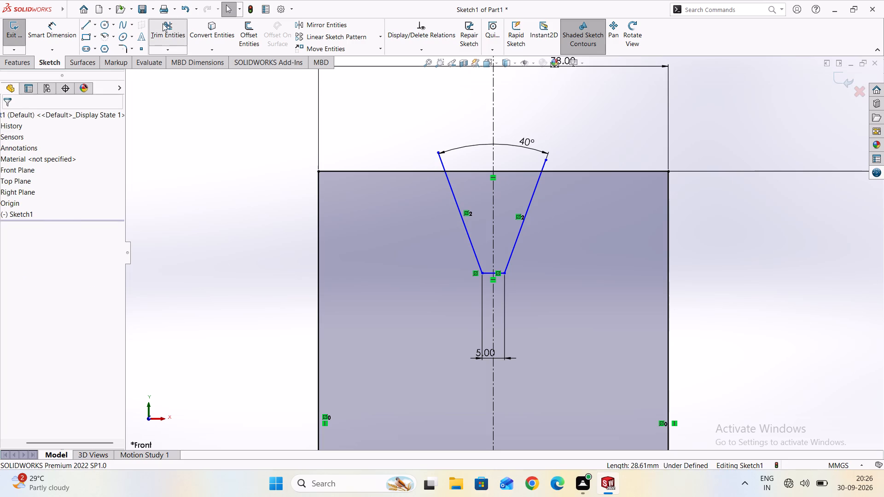
left_click(57, 250)
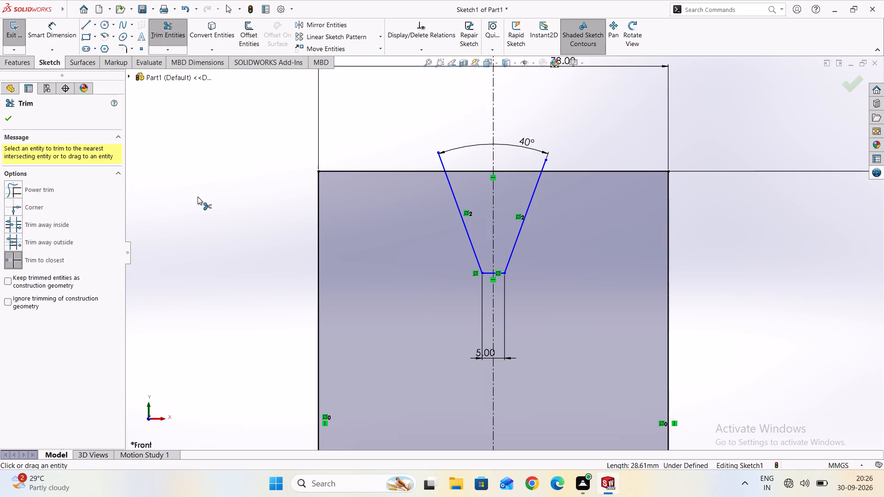
left_click(441, 161)
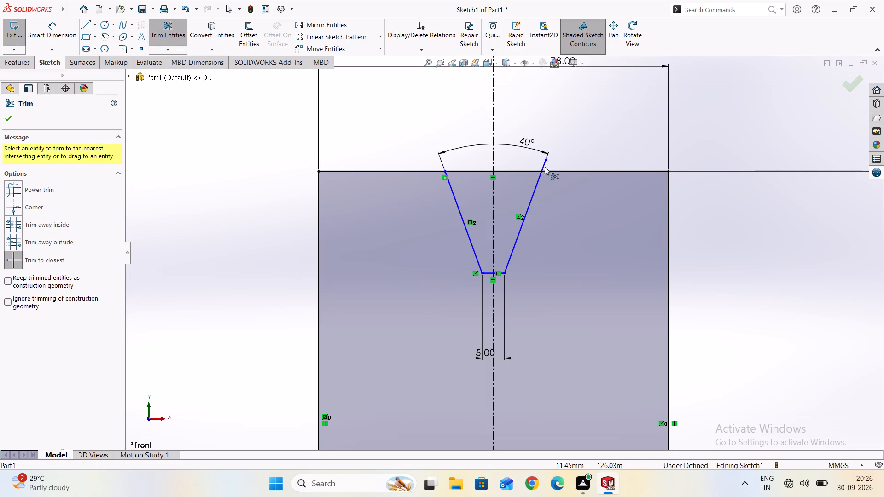
double_click(543, 166)
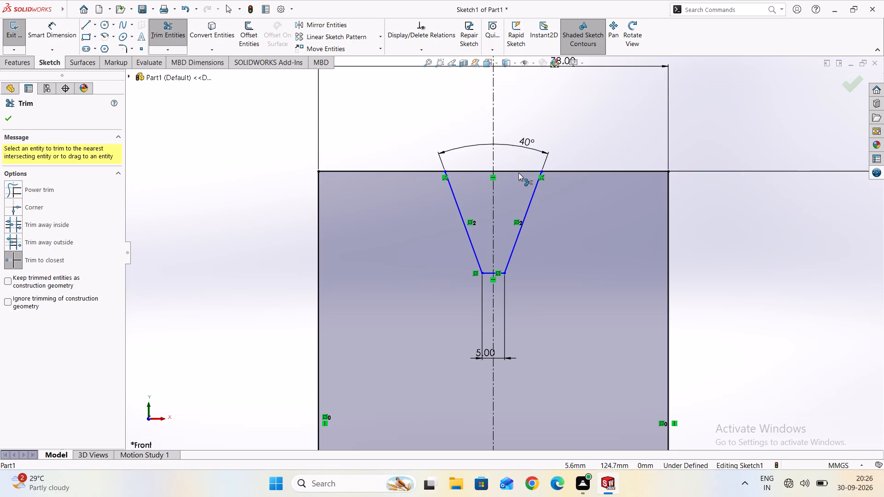
left_click(515, 171)
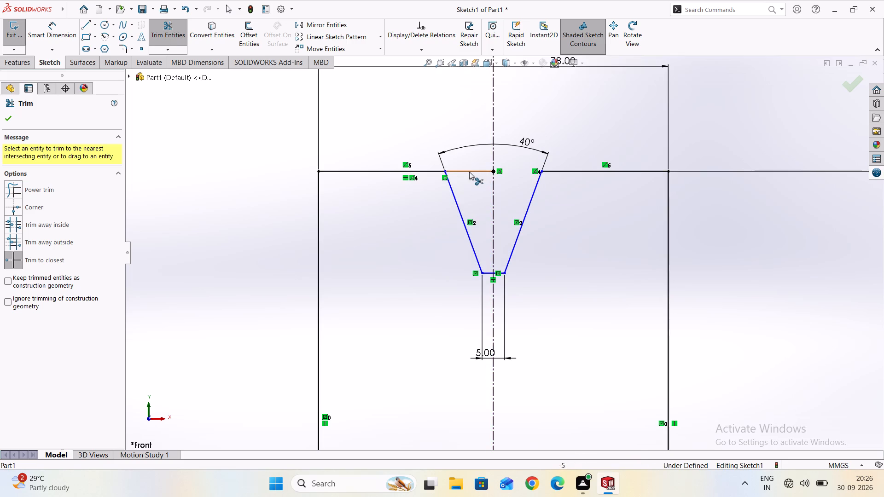
left_click(469, 172)
key("Escape")
key("Escape")
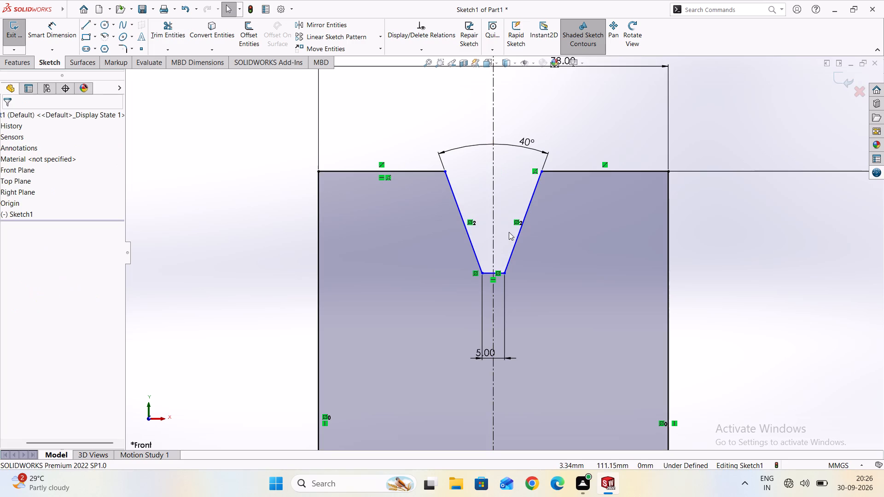
key("Escape")
Fully define the groove's left slanted line and bottom line with Fully Define Sketch, applying it to the selected entities only.
scroll(537, 222, "up", 1)
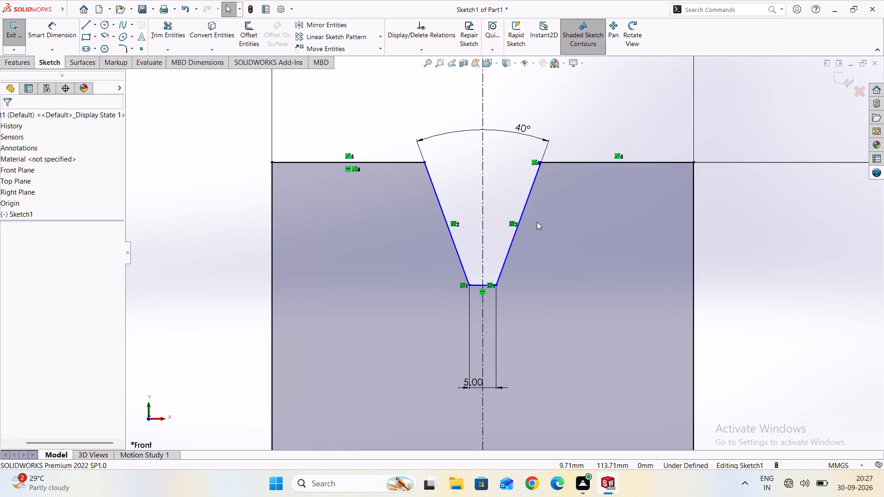
scroll(537, 222, "up", 1)
scroll(537, 222, "down", 1)
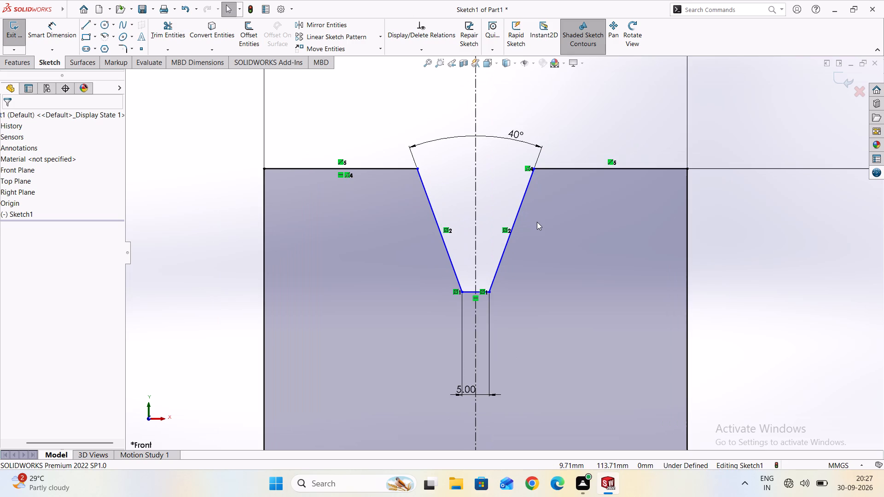
scroll(463, 280, "down", 1)
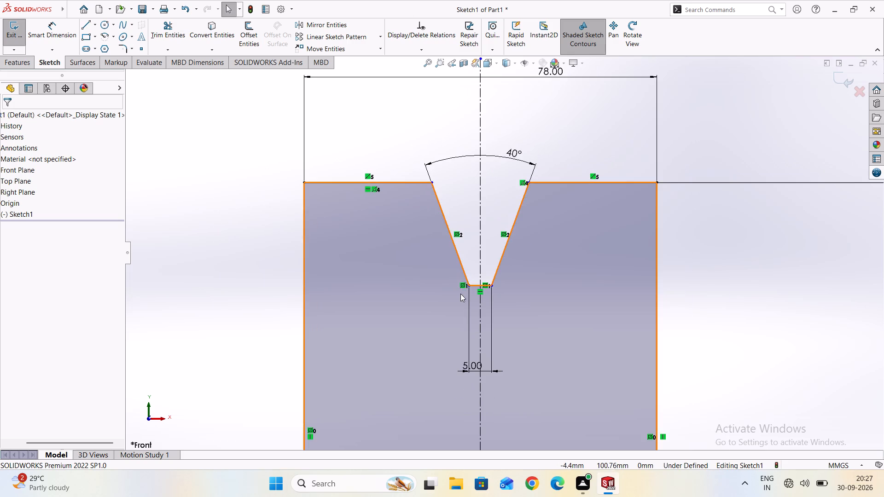
left_click(459, 257, "ctrl")
double_click(501, 255, "ctrl")
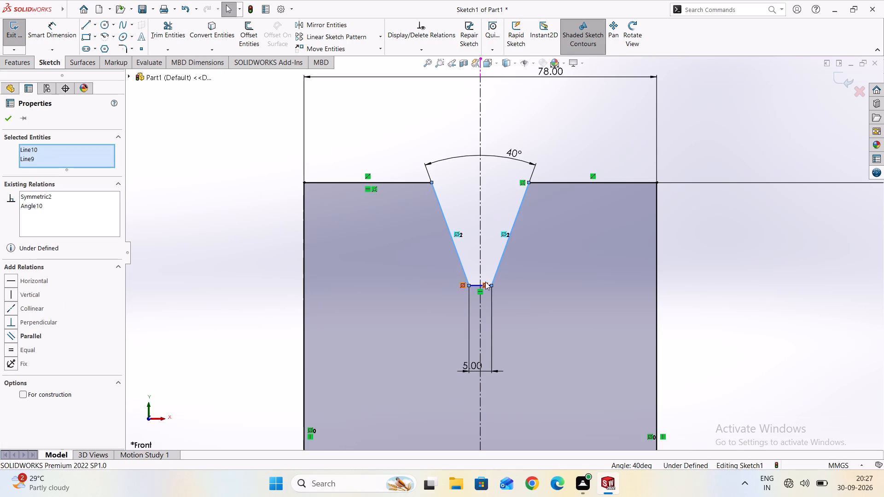
scroll(484, 281, "up", 2, "ctrl")
left_click(474, 283, "ctrl")
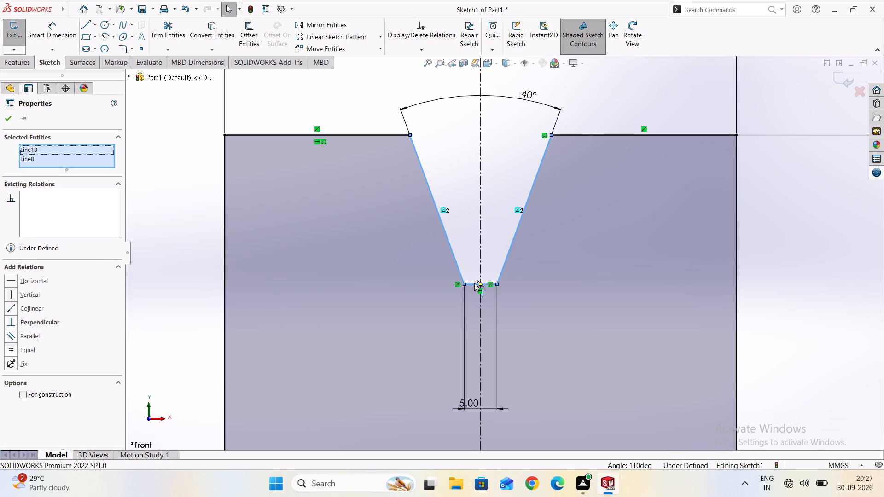
left_click(421, 52)
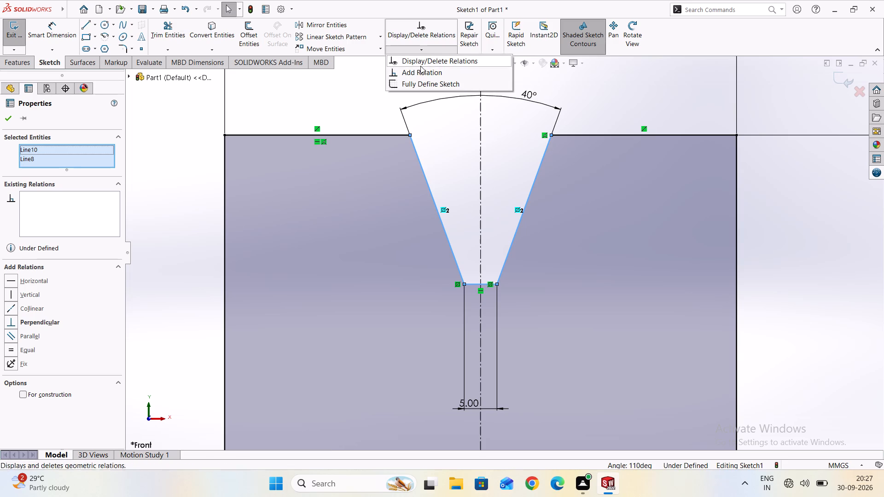
left_click(420, 82)
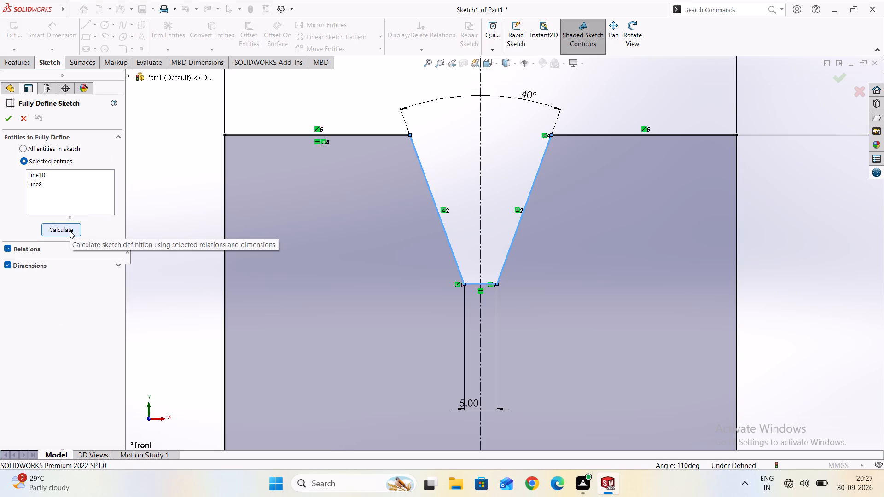
double_click(70, 231)
left_click(10, 119)
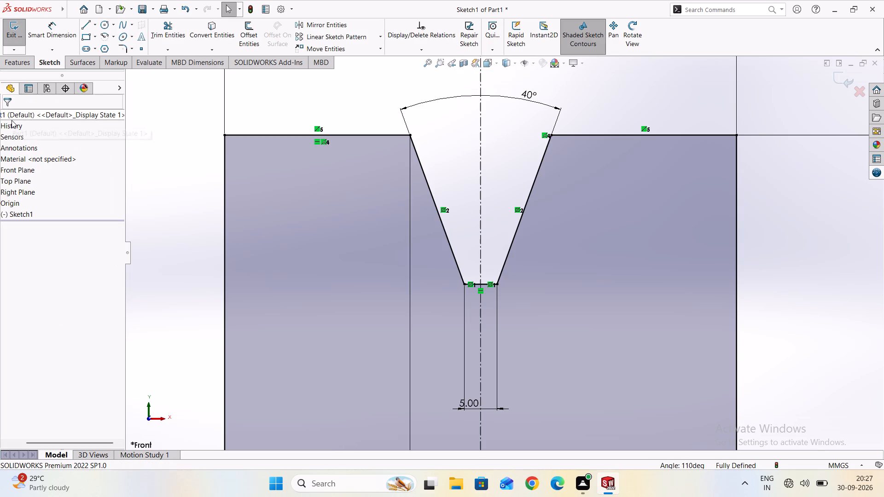
key("Escape")
key("Escape")
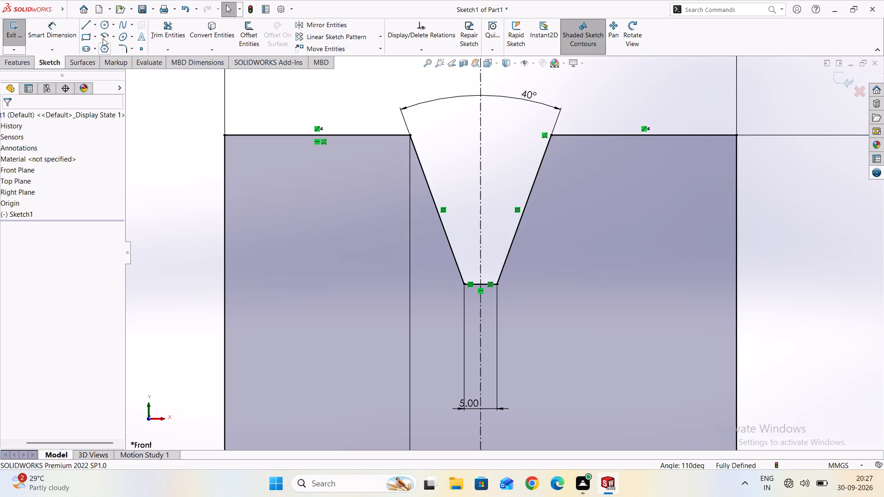
Sketch a slanted line about 29 mm long at about 80°, left of the groove, from groove-bottom level to above the top edge.
double_click(87, 24)
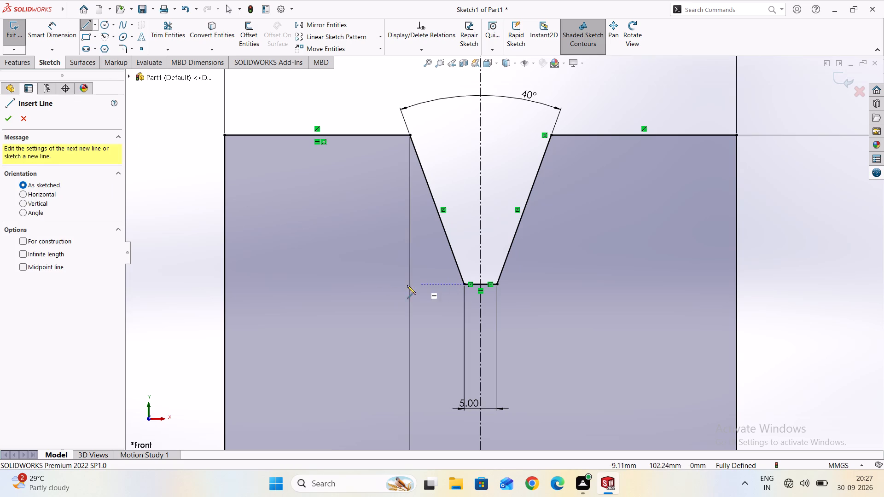
left_click(345, 286)
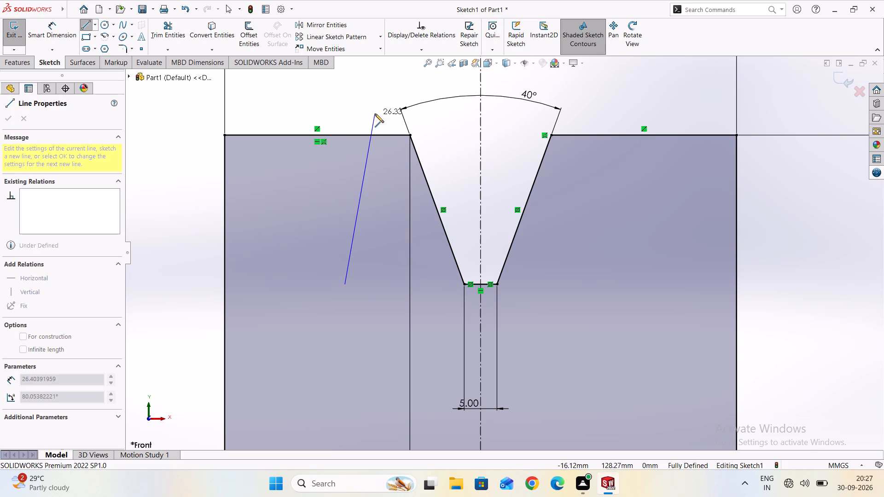
left_click(379, 98)
key("Escape")
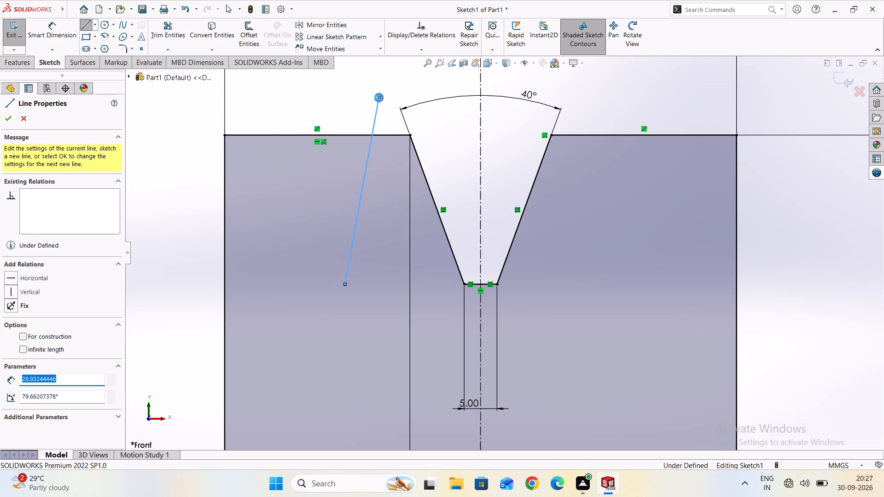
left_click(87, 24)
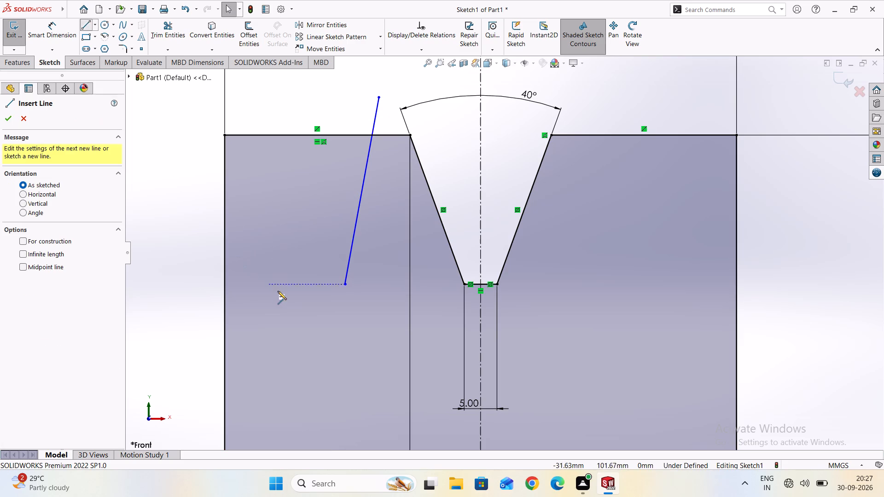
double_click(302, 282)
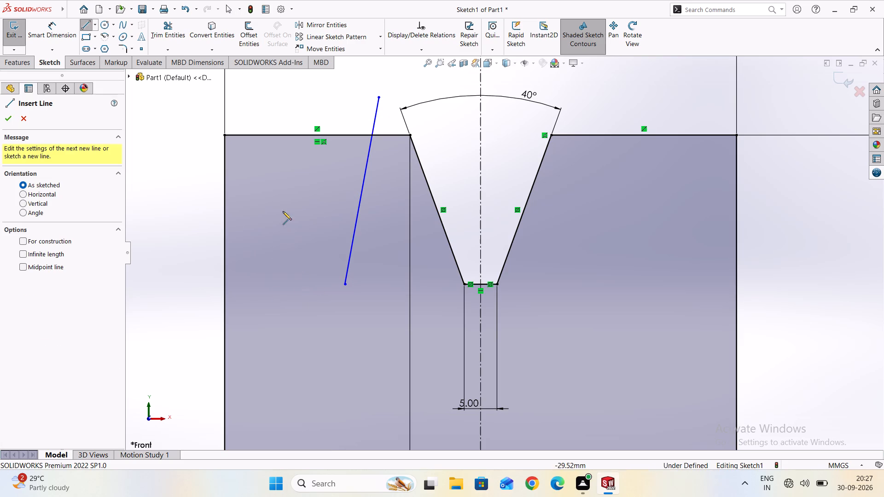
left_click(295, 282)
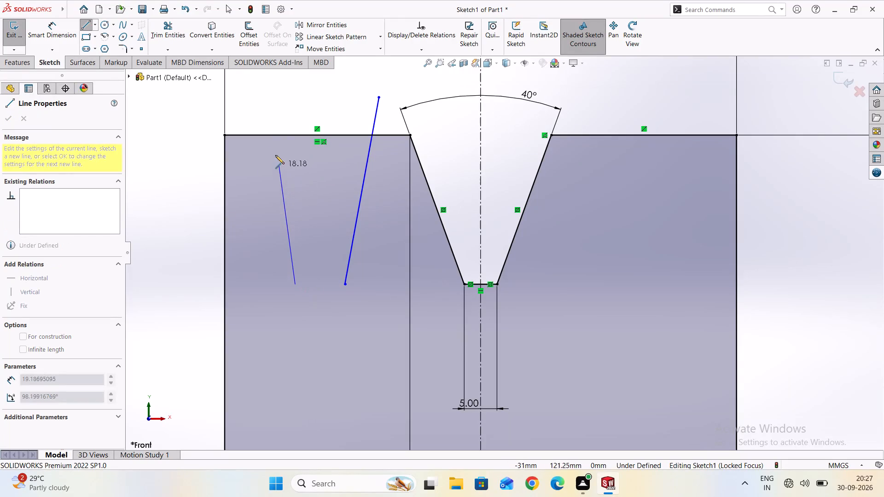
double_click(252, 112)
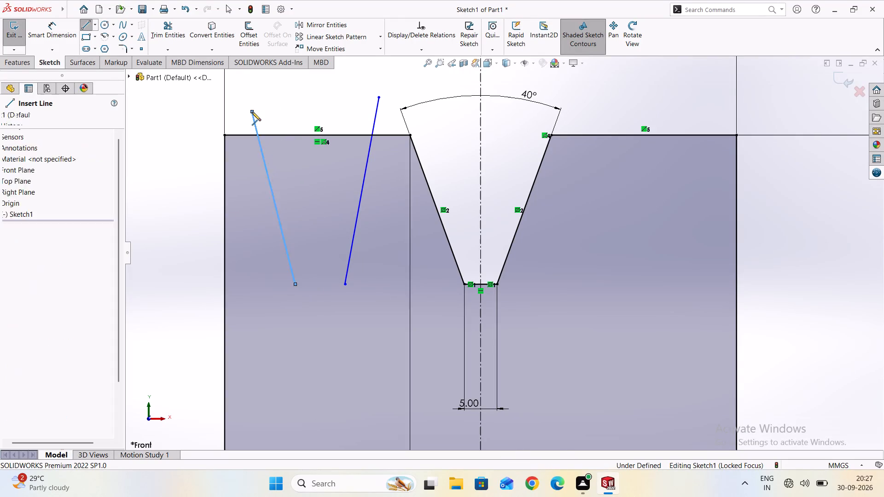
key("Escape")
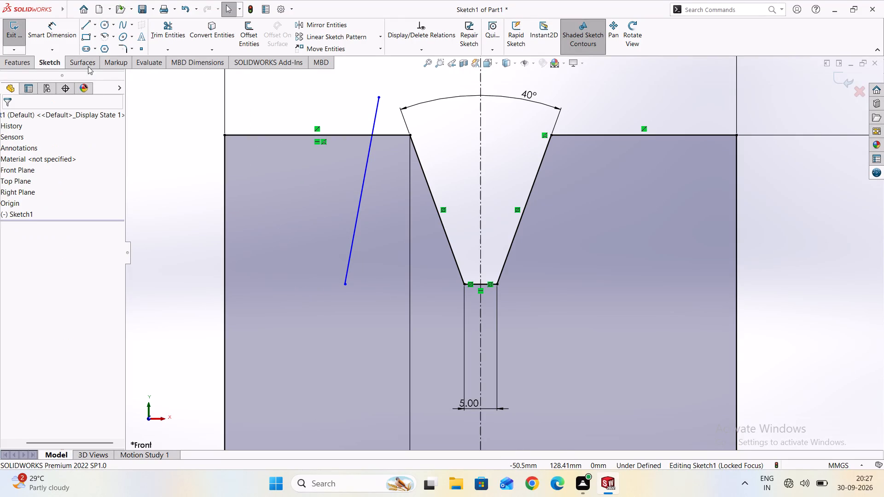
Sketch a second line about 27.6 mm long at about 101°, left of the first one, from groove-bottom level past the top edge.
left_click(86, 27)
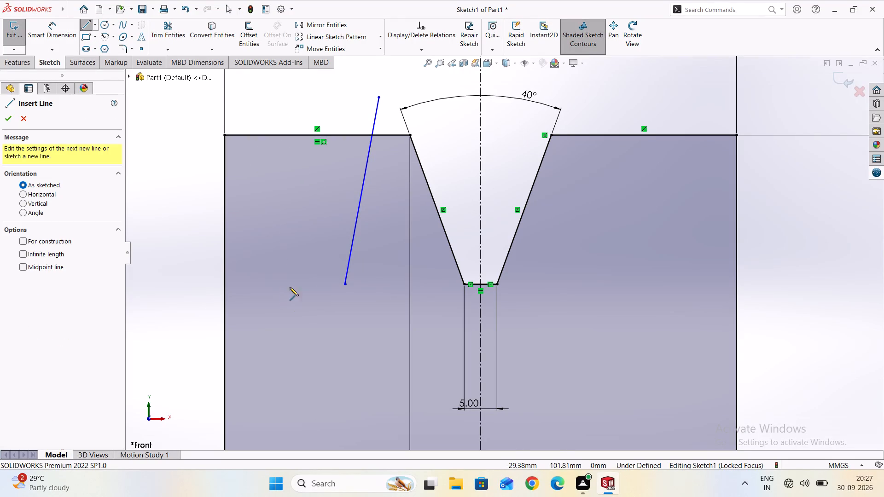
left_click(295, 283)
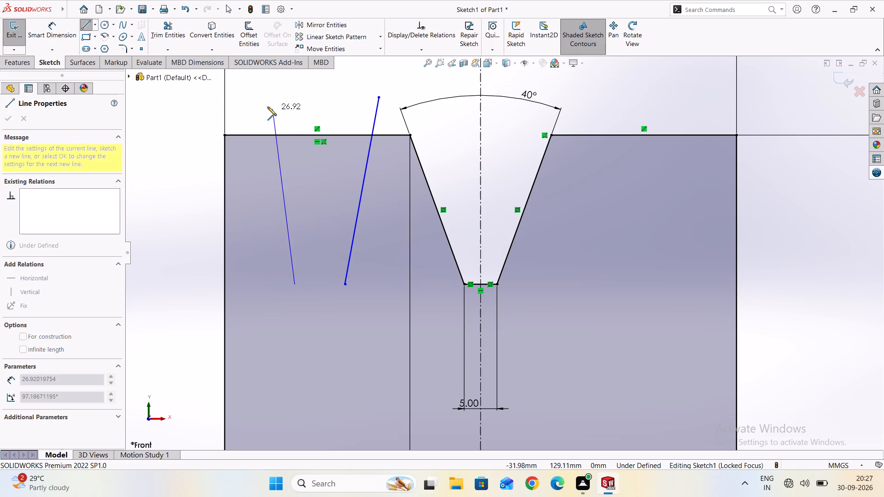
left_click(260, 107)
key("Escape")
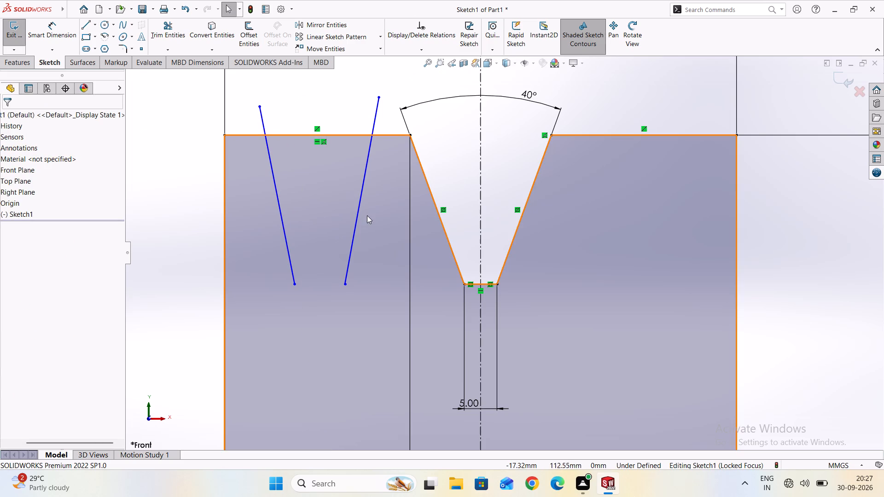
Make the two new slanted lines parallel to the existing groove's walls: the right one to the right wall, the left one to the left wall.
left_click(362, 197, "ctrl")
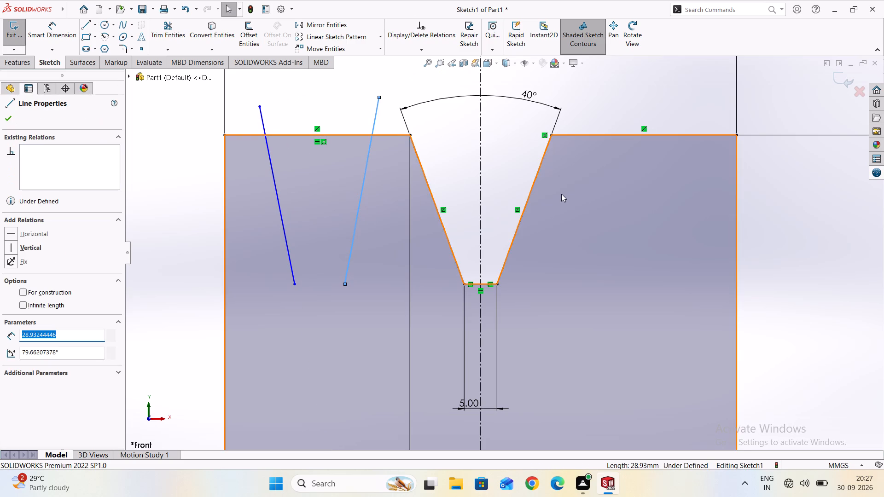
double_click(537, 176, "ctrl")
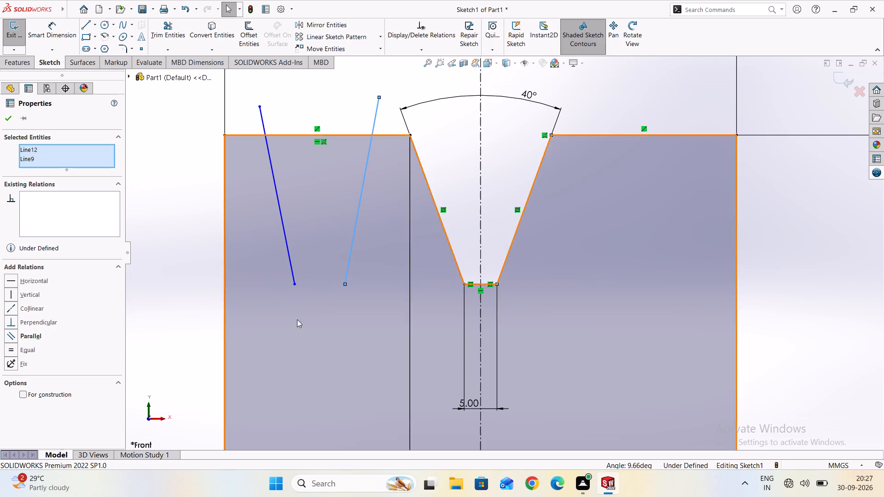
double_click(32, 335)
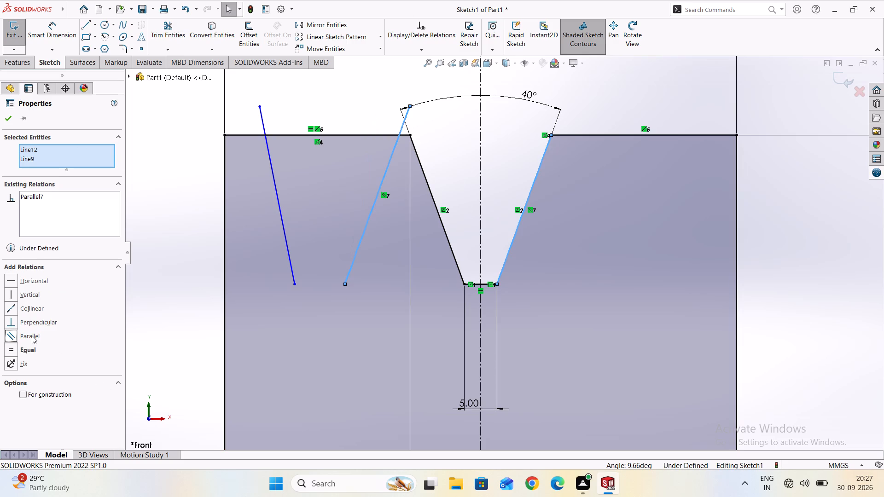
left_click(9, 119)
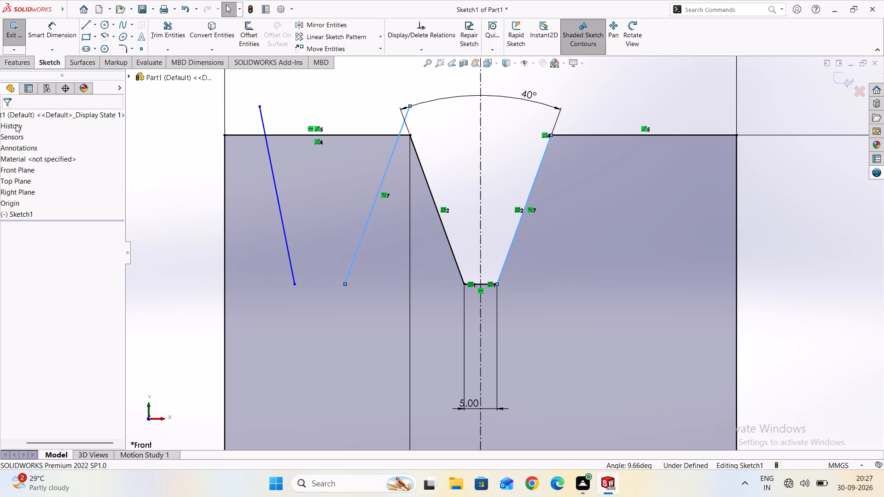
left_click(279, 207, "ctrl")
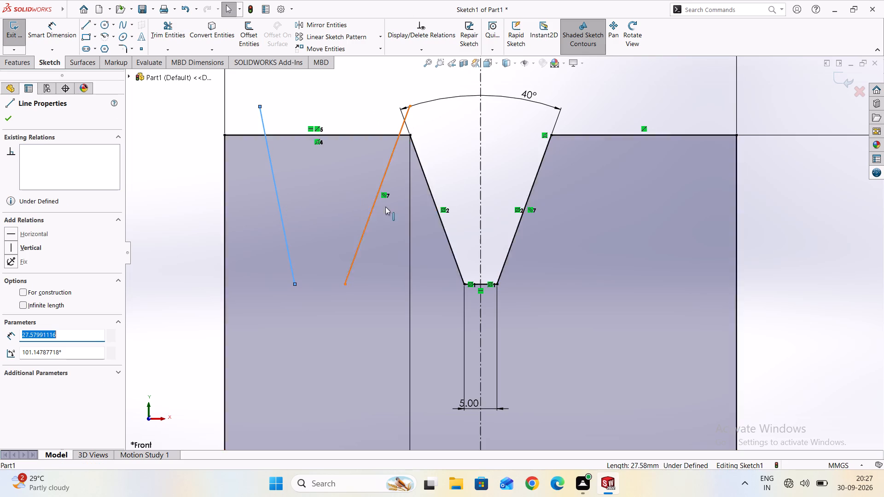
left_click(425, 178, "ctrl")
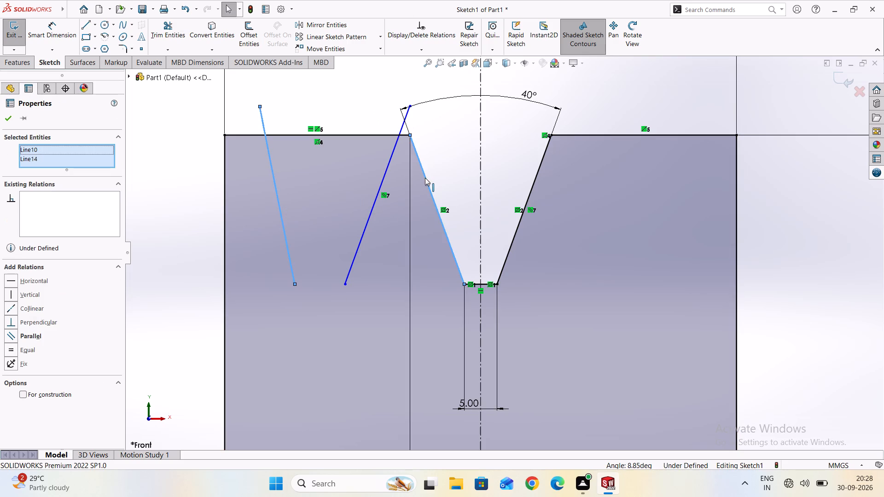
left_click(33, 336)
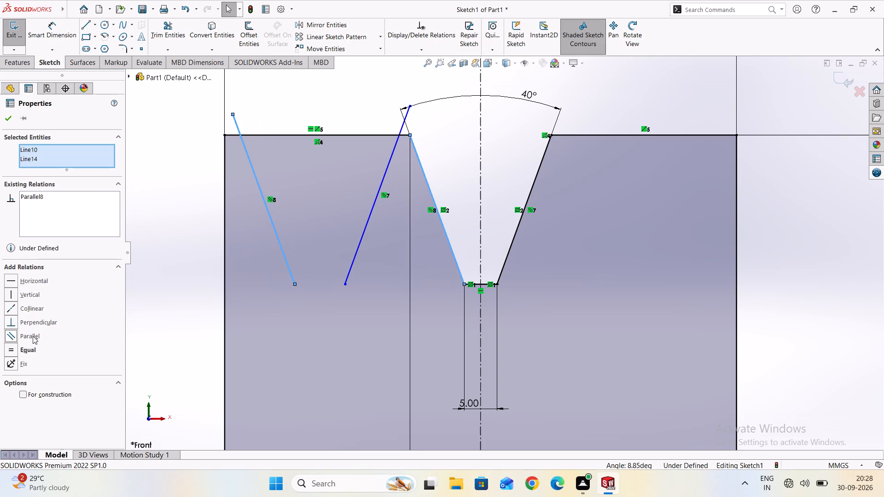
Trim off the upper ends of the two new slanted lines where they extend above the profile's top edge.
double_click(32, 331)
left_click(11, 123)
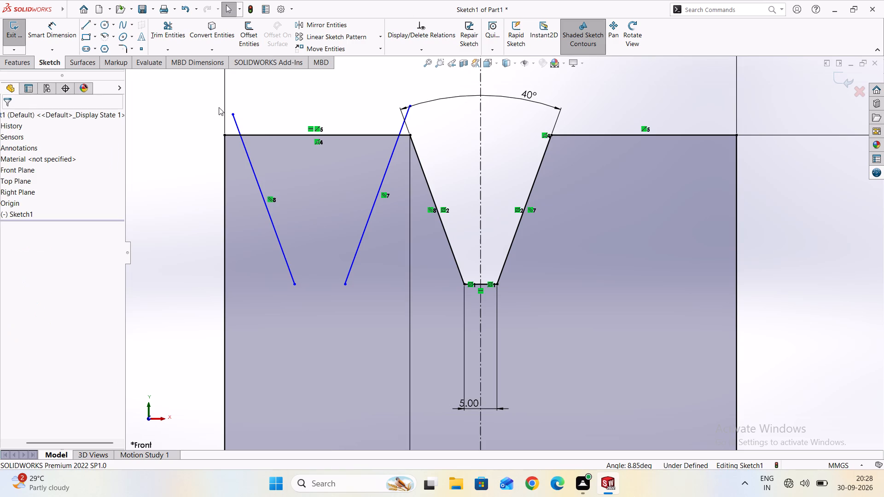
left_click(175, 36)
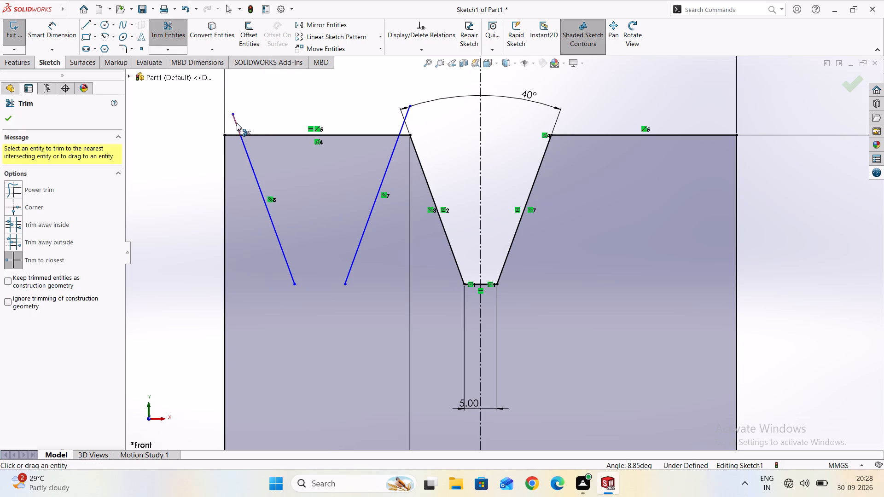
left_click(237, 123)
left_click(401, 127)
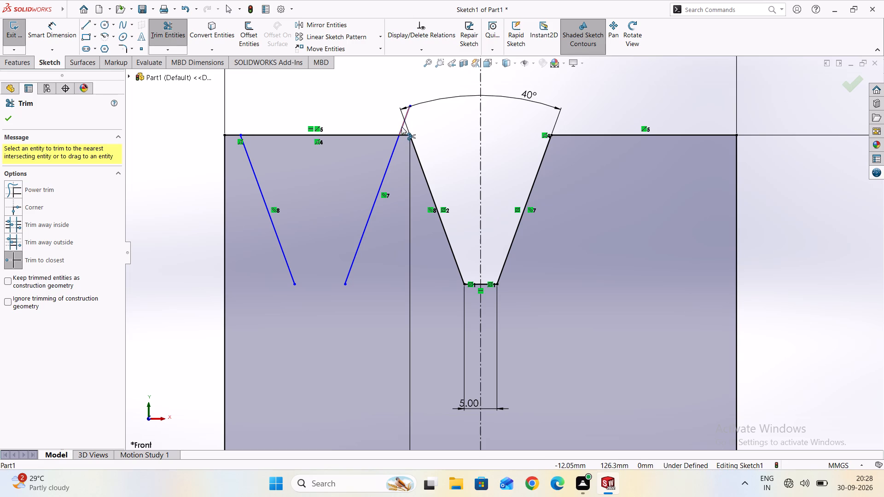
left_click(7, 120)
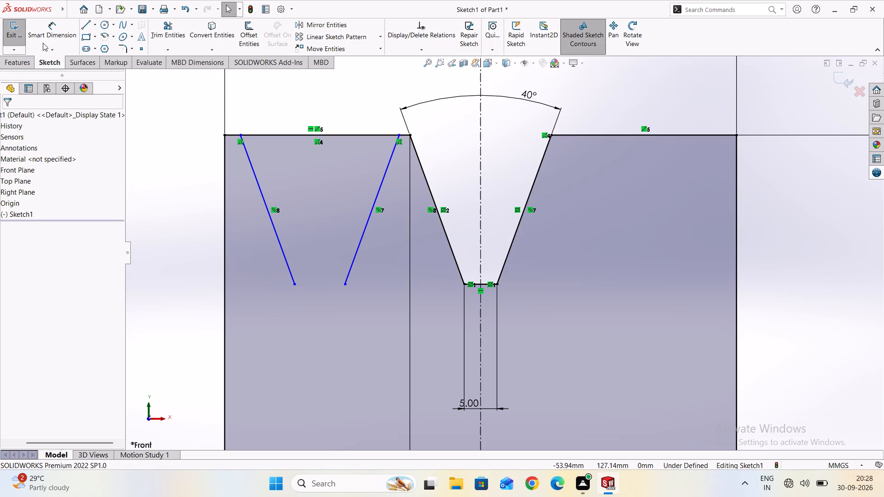
Sketch a horizontal bottom line about 7.65 mm long joining the lower ends of the two new slanted lines.
left_click(88, 27)
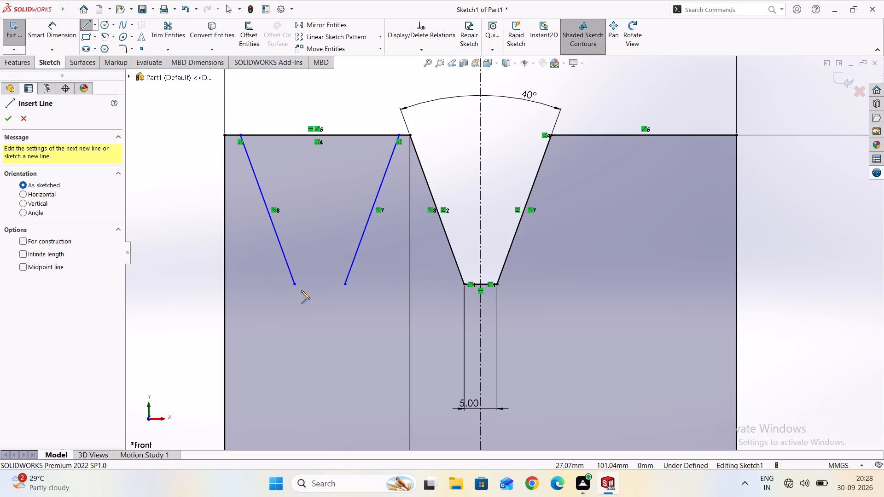
left_click(296, 285)
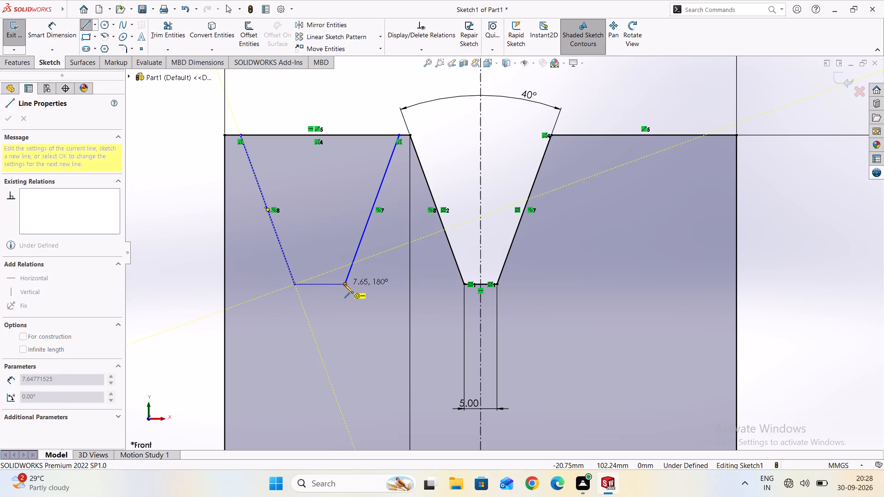
left_click(345, 284)
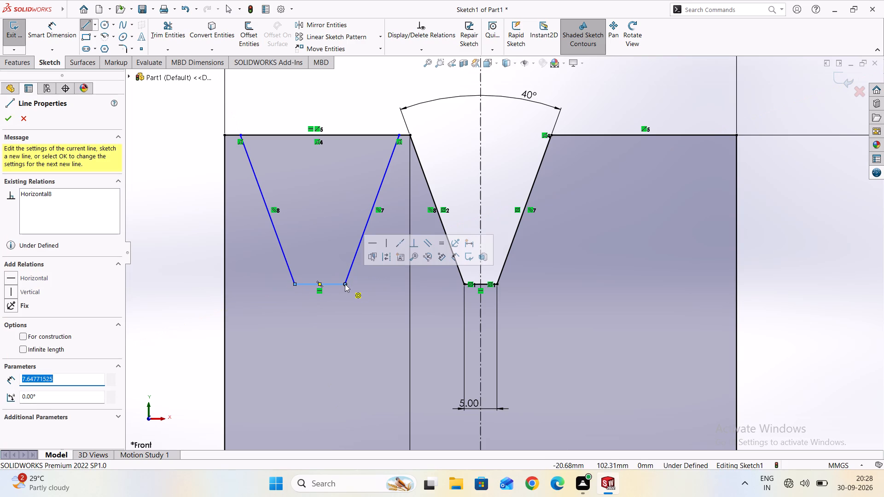
key("Escape")
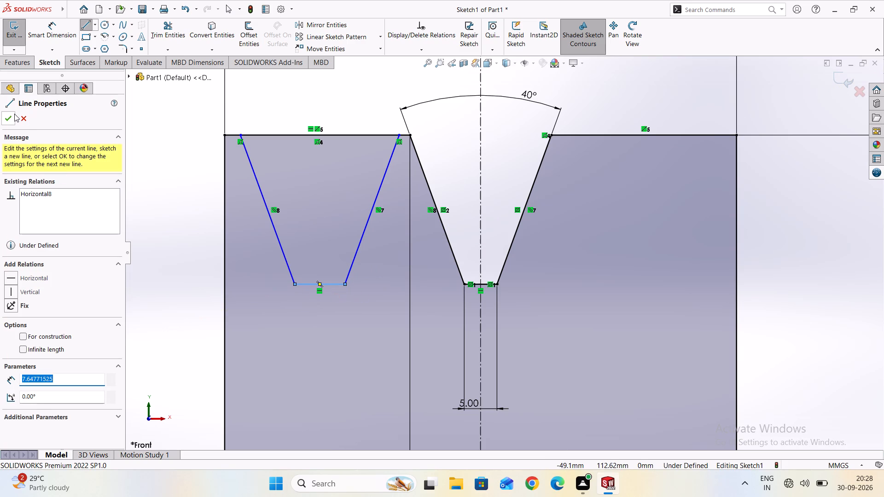
key("Escape")
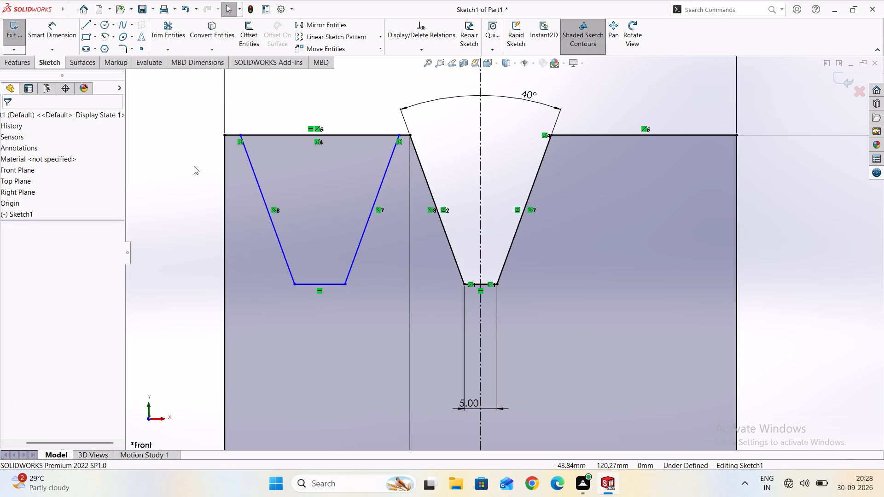
Dimension the new groove's left wall top end 5 mm from the profile's top-left corner.
left_click(57, 37)
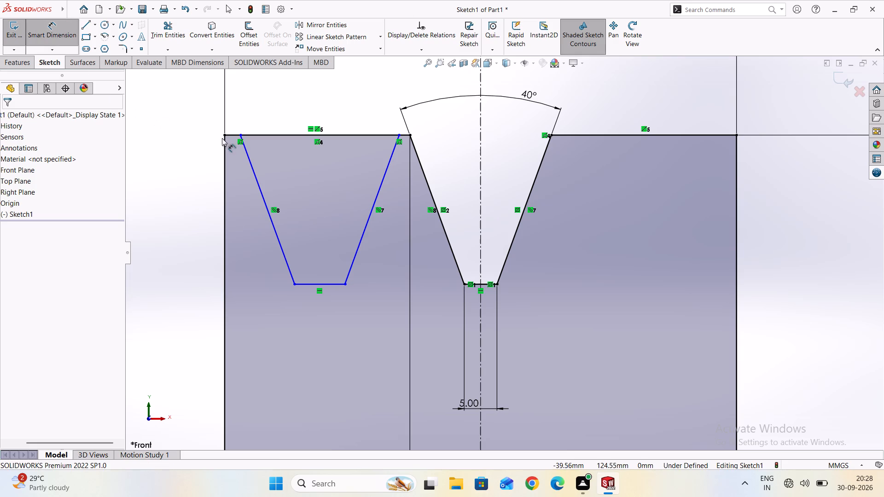
left_click(224, 133)
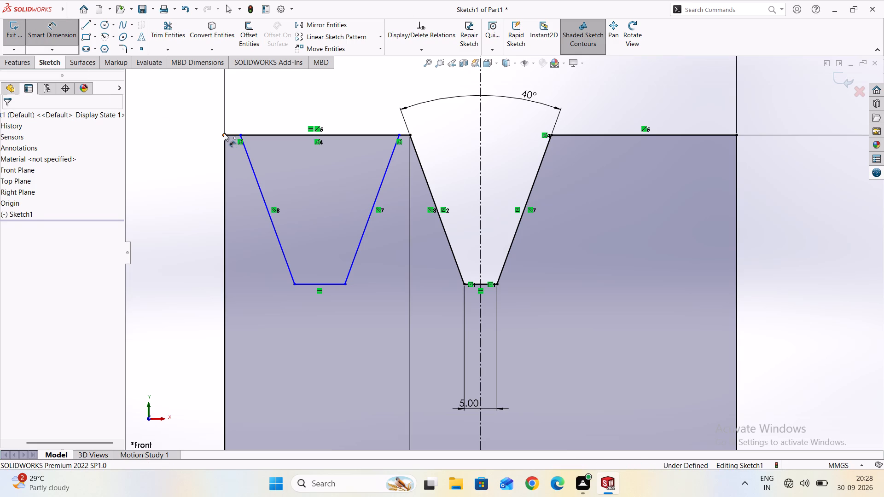
double_click(240, 135)
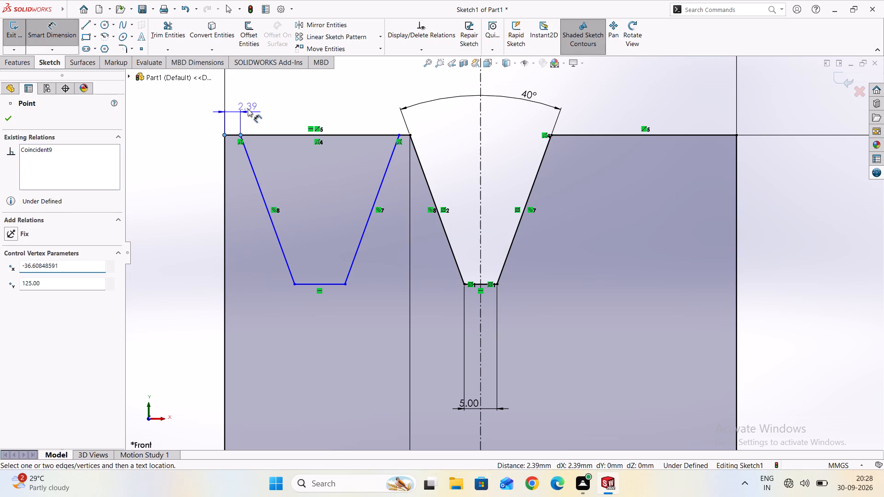
left_click(246, 107)
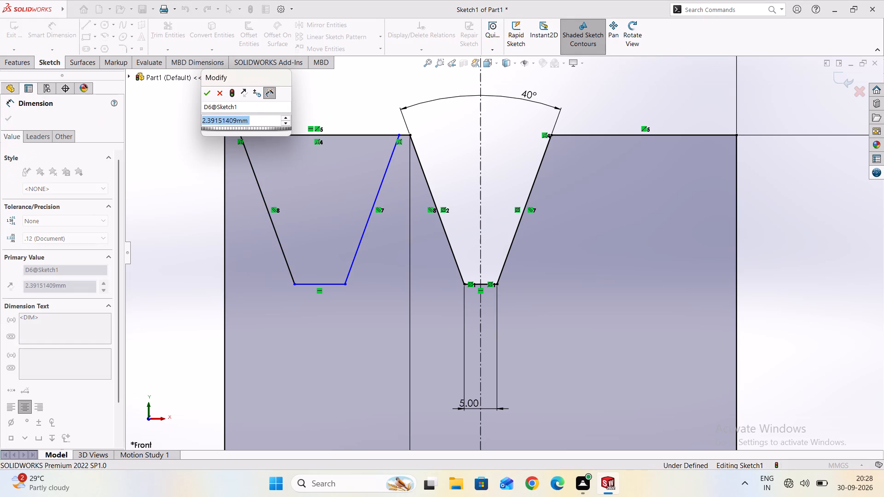
key("5")
key("Return")
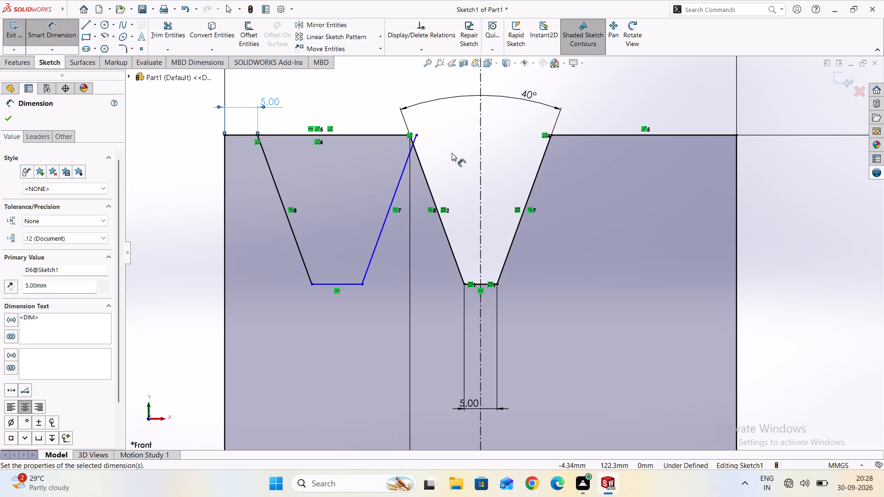
Dimension the new groove's bottom line to a width of 5 mm.
scroll(451, 151, "up", 3)
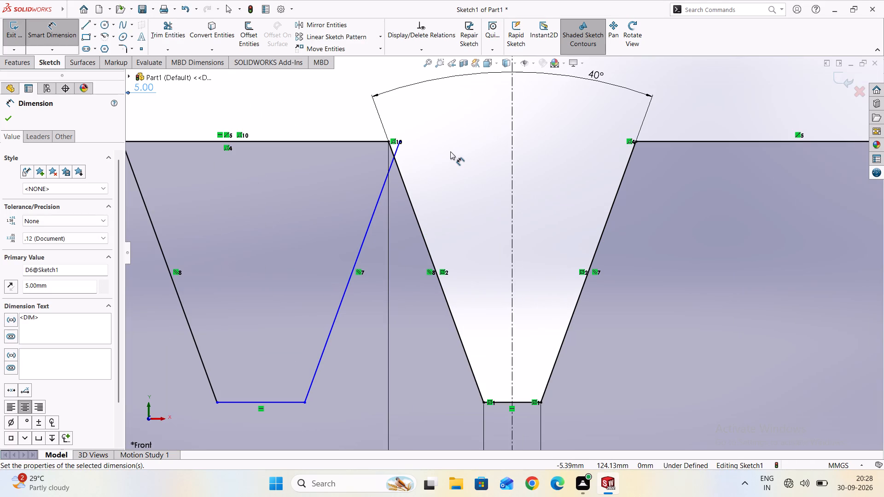
scroll(403, 197, "down", 2)
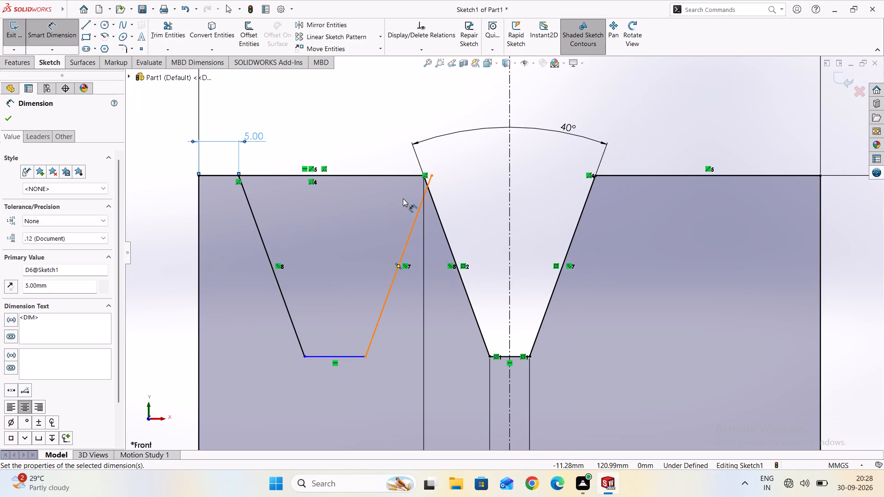
left_click(345, 356)
left_click(347, 385)
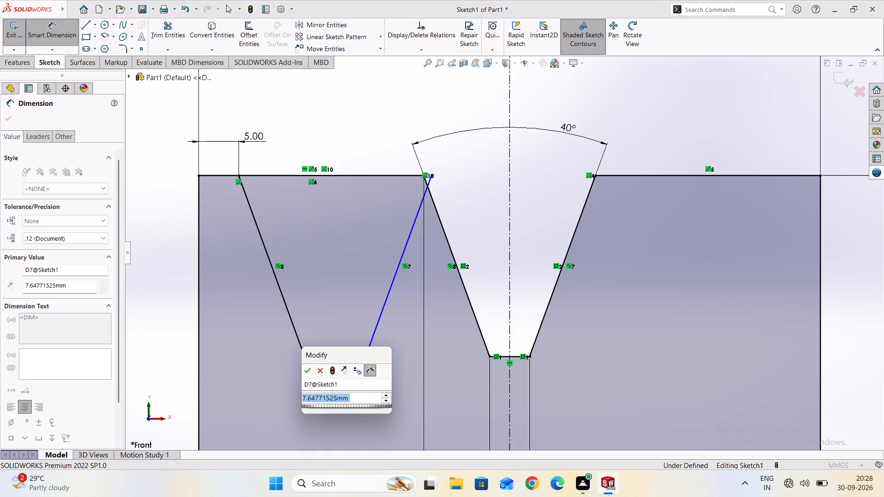
key("5")
key("Return")
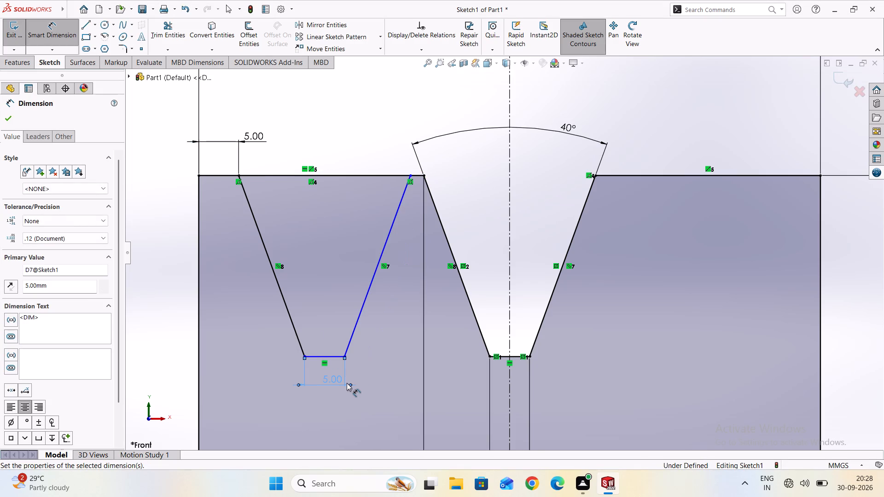
left_click(12, 118)
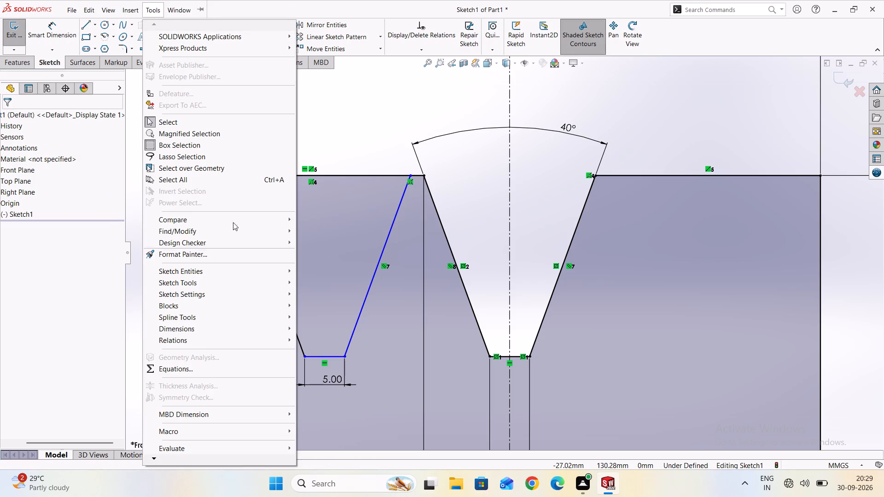
Trim away the top edge segment spanning the new left groove to open it.
left_click(387, 104)
left_click(168, 24)
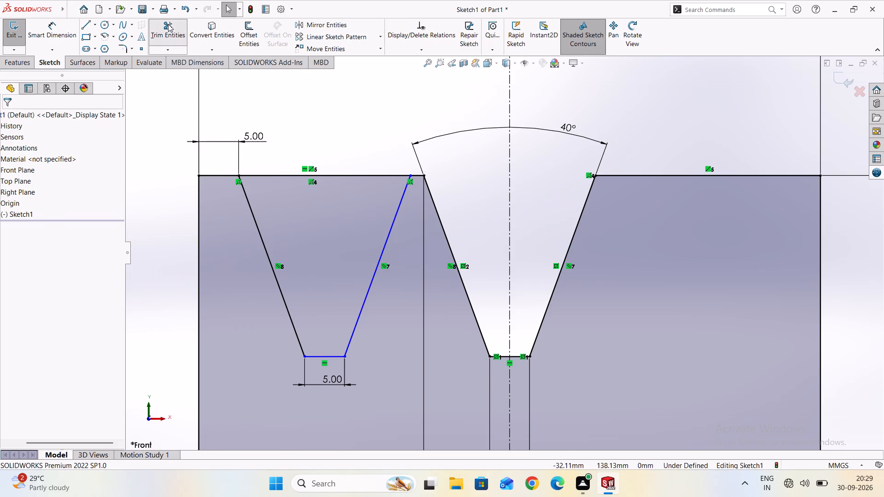
left_click(359, 175)
key("Escape")
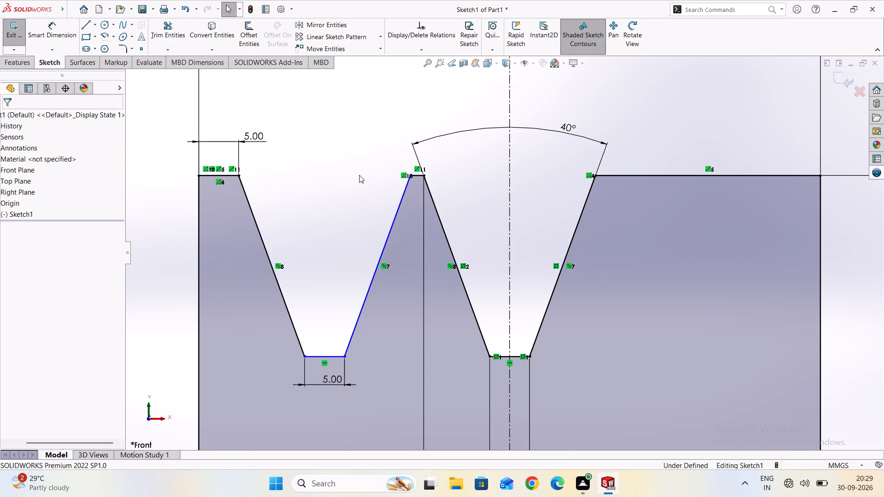
Mirror the left groove's two walls and bottom line about the vertical centerline, keeping the originals.
scroll(360, 175, "down", 1)
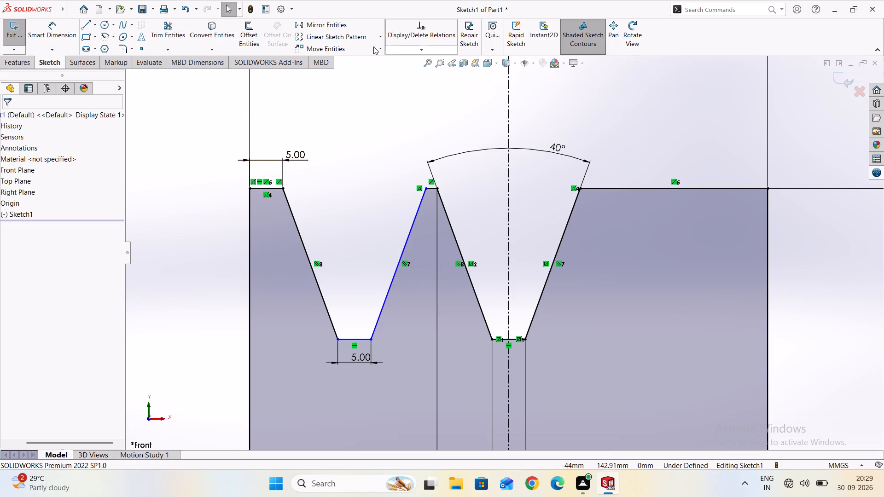
left_click(340, 24)
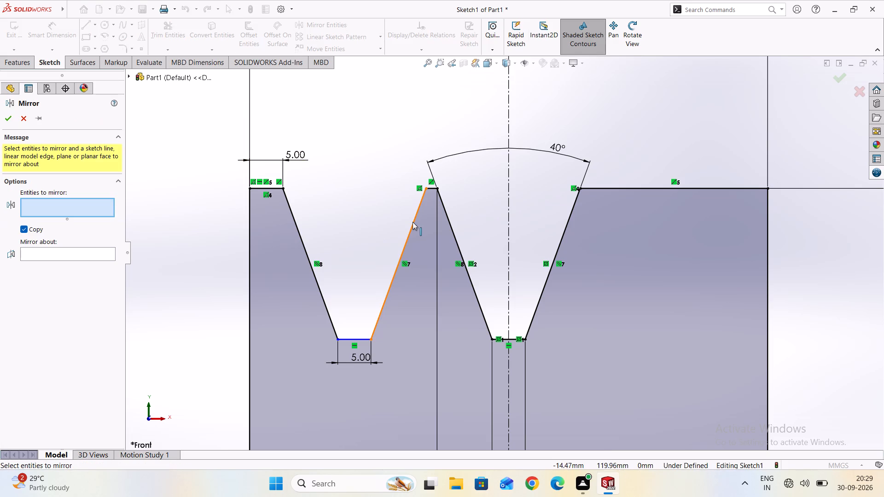
left_click(413, 222, "ctrl")
double_click(298, 229, "ctrl")
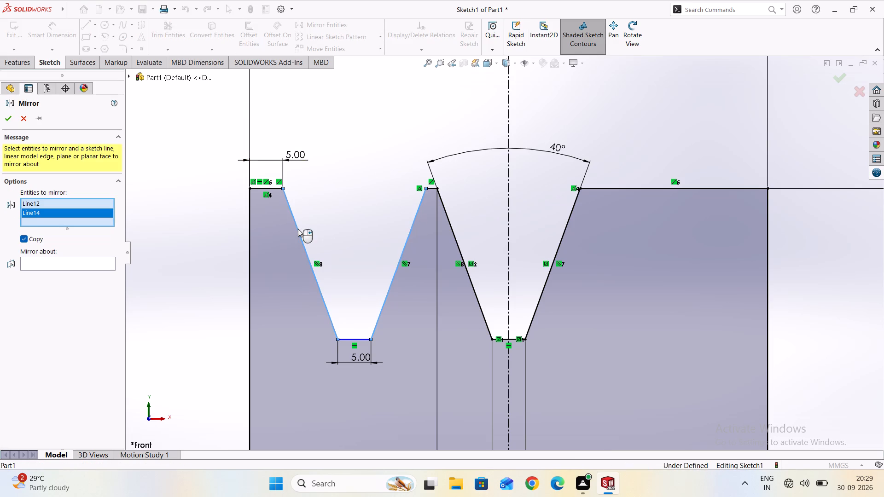
double_click(359, 338, "ctrl")
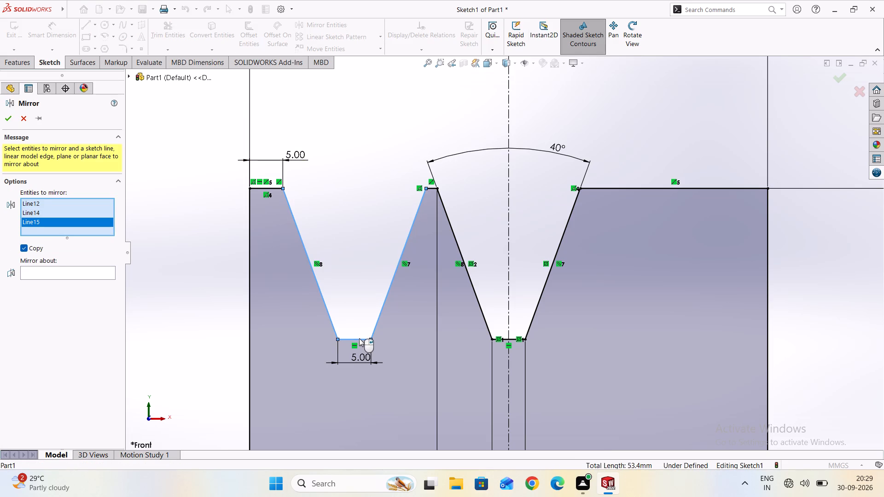
left_click(83, 271)
left_click(511, 110)
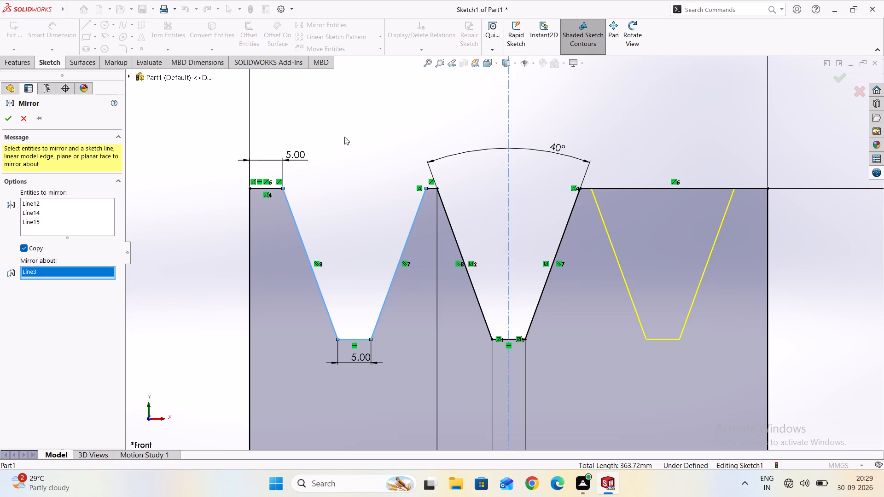
left_click(4, 121)
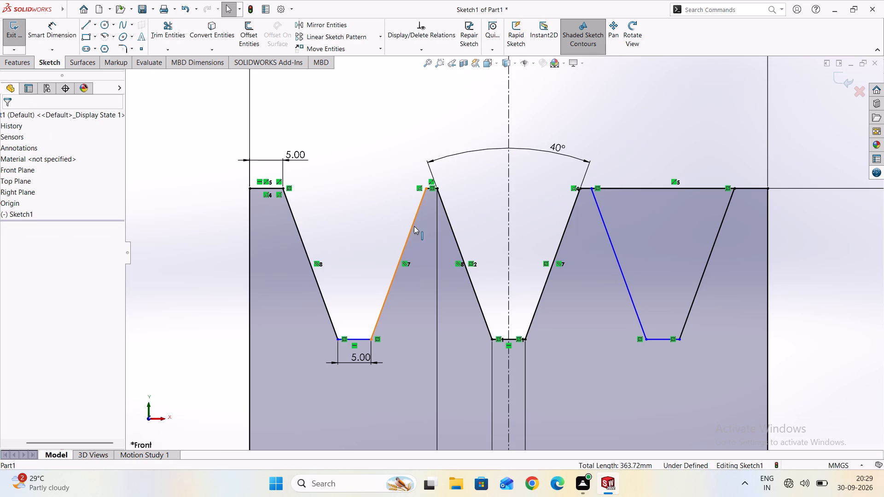
Apply Fully Define Sketch to the inner walls and bottom lines of the left and right grooves only.
left_click(423, 50)
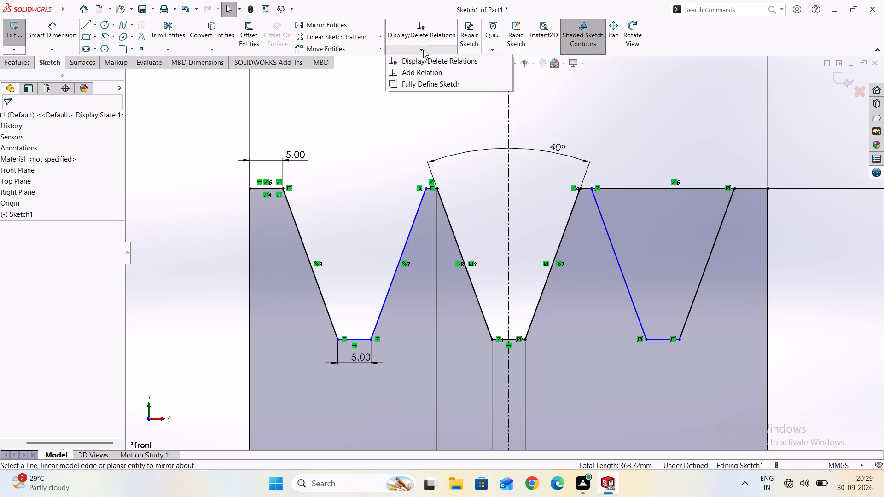
left_click(415, 85)
left_click(408, 231)
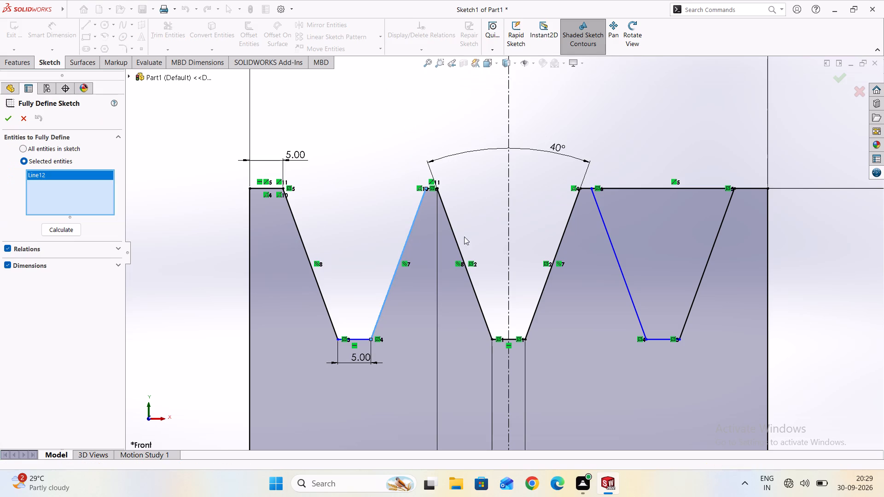
left_click(618, 260)
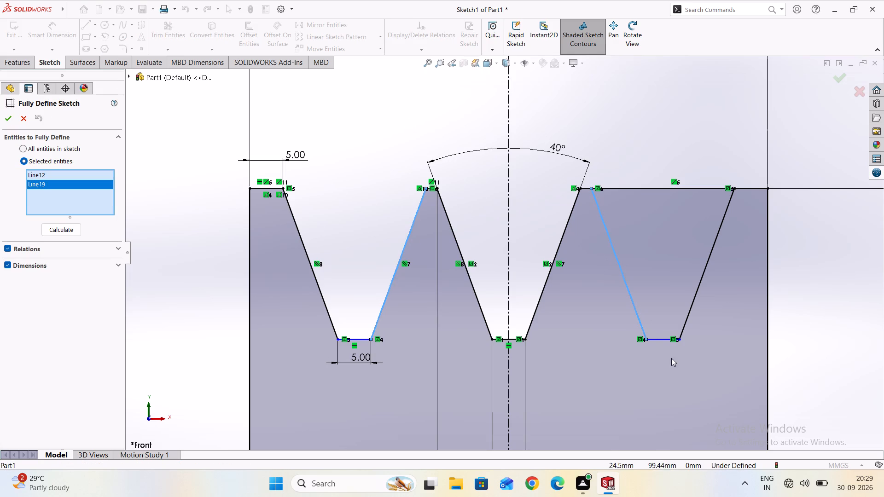
left_click(659, 339)
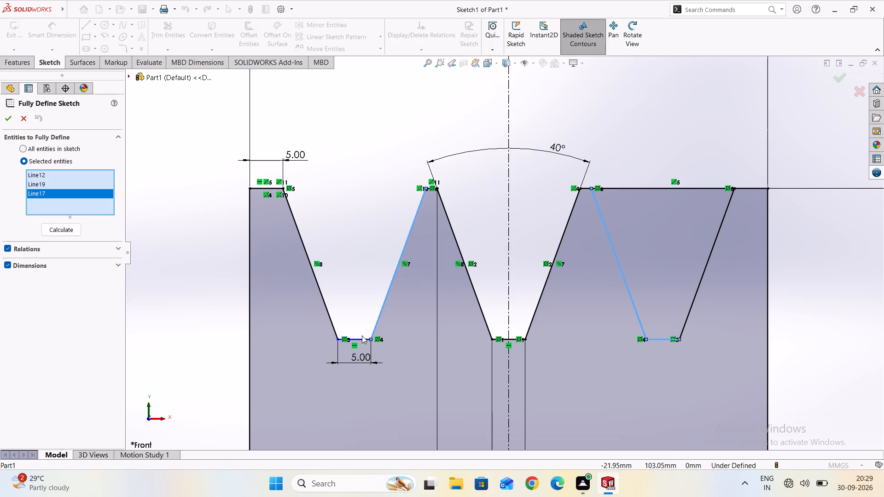
left_click(362, 337)
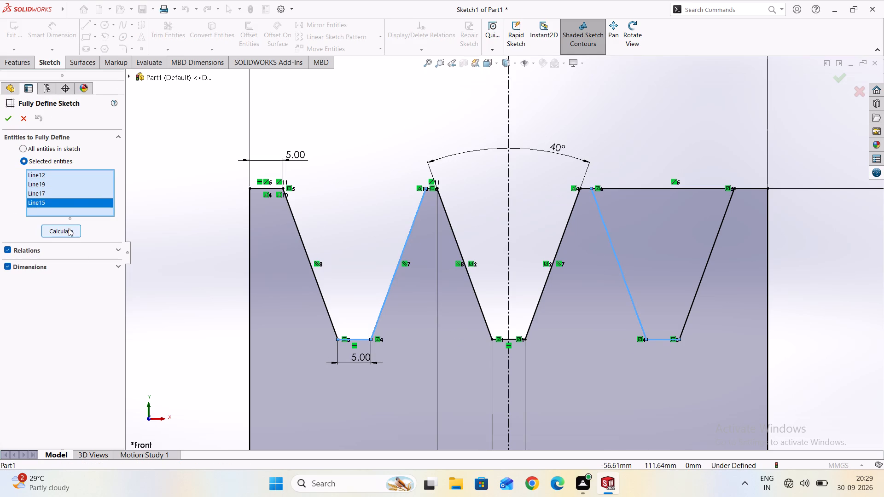
left_click(69, 228)
left_click(10, 118)
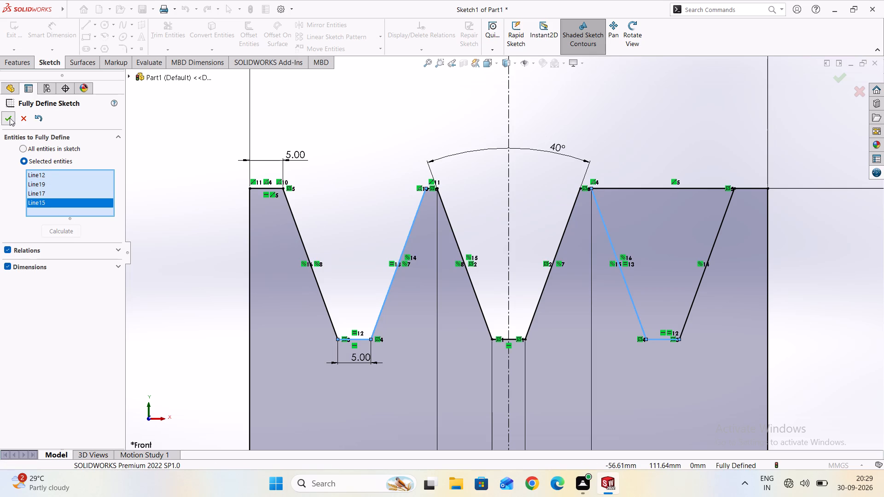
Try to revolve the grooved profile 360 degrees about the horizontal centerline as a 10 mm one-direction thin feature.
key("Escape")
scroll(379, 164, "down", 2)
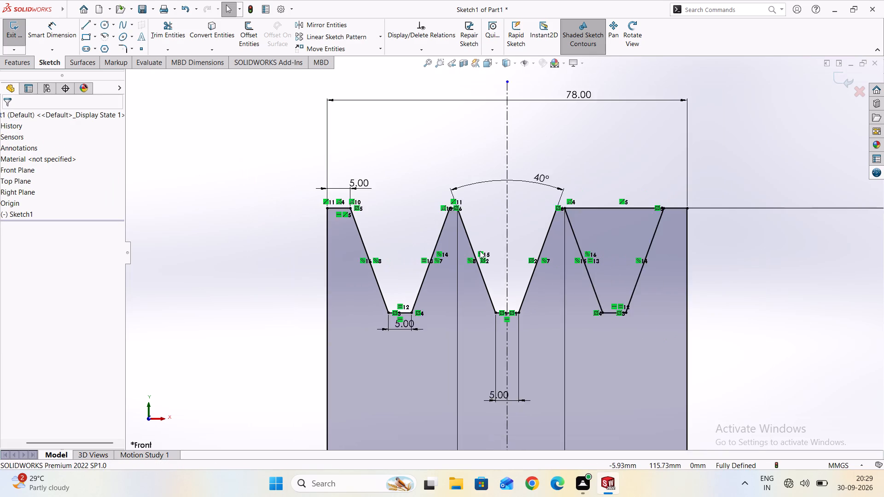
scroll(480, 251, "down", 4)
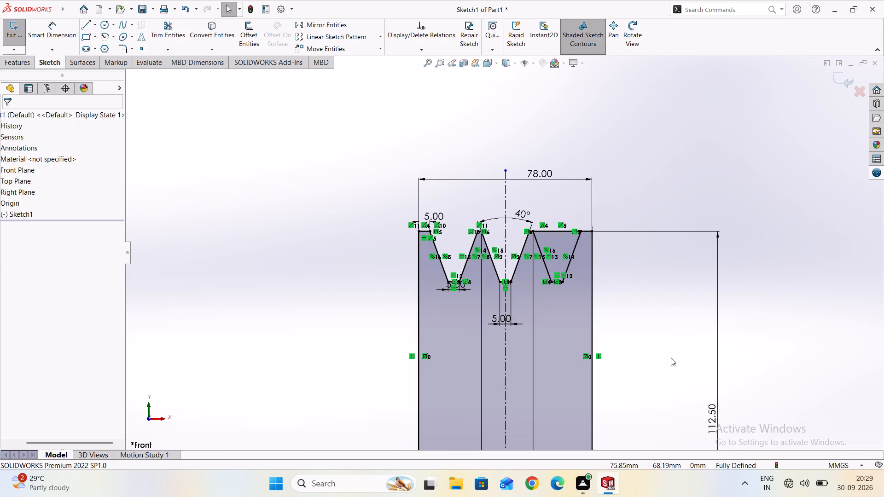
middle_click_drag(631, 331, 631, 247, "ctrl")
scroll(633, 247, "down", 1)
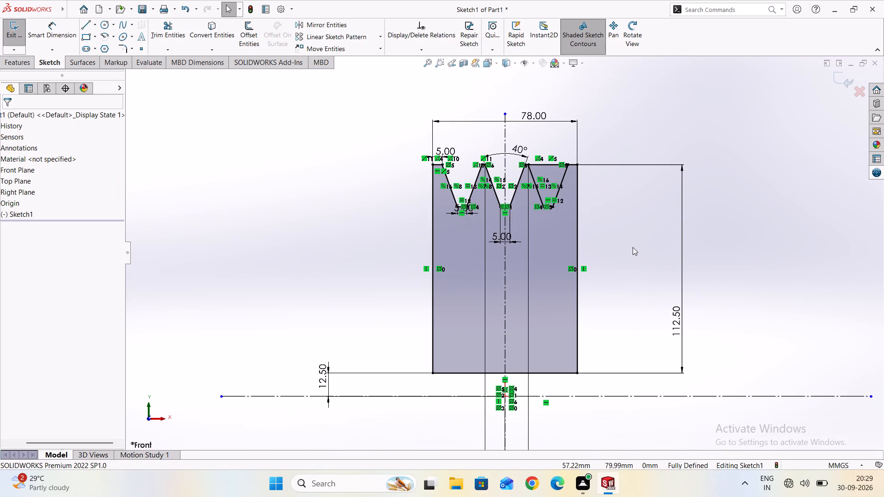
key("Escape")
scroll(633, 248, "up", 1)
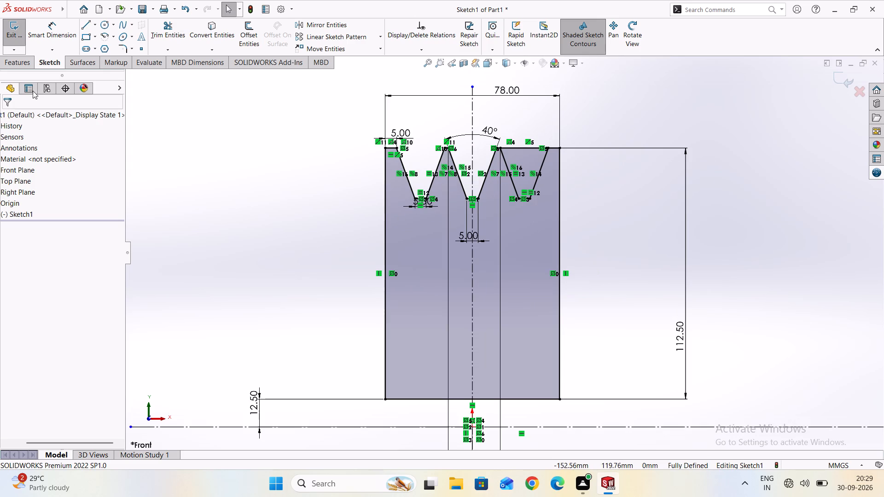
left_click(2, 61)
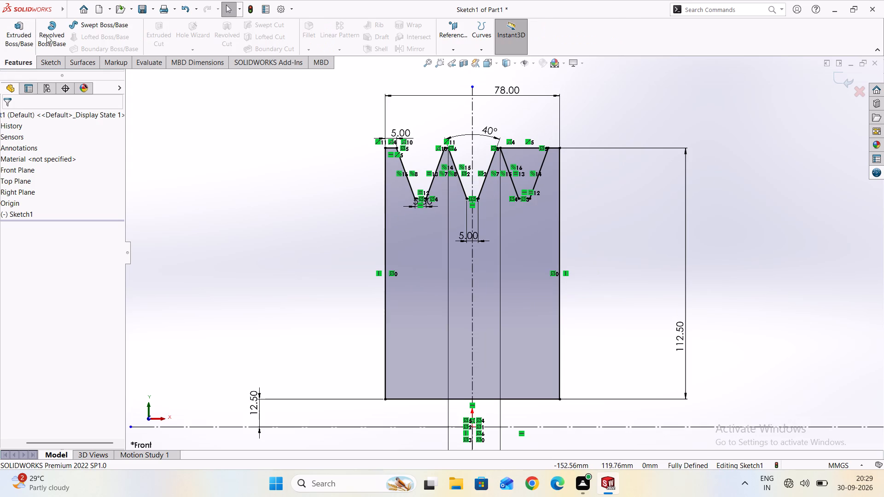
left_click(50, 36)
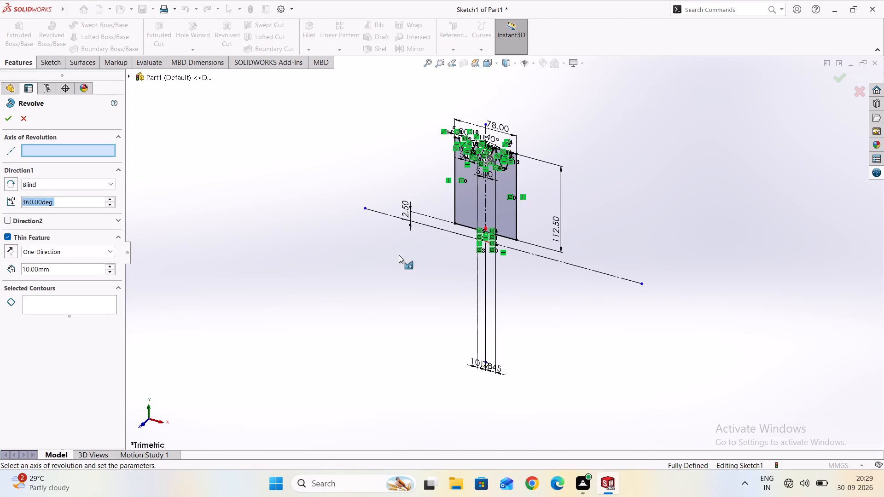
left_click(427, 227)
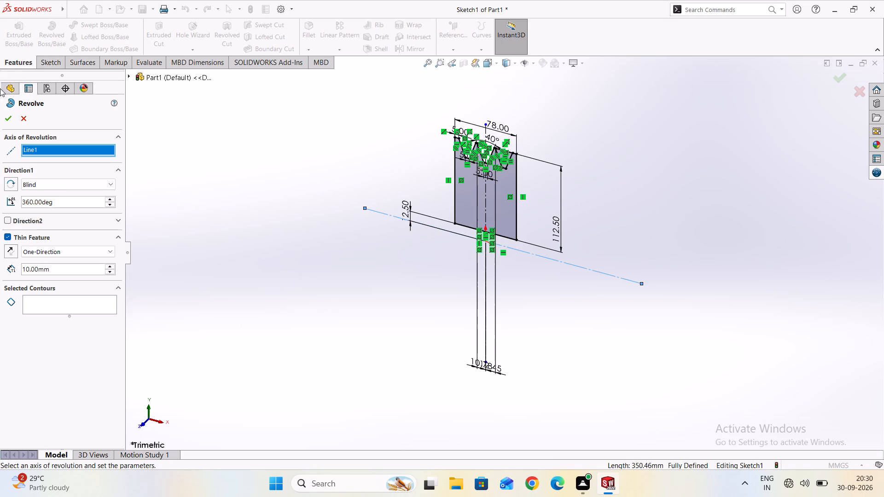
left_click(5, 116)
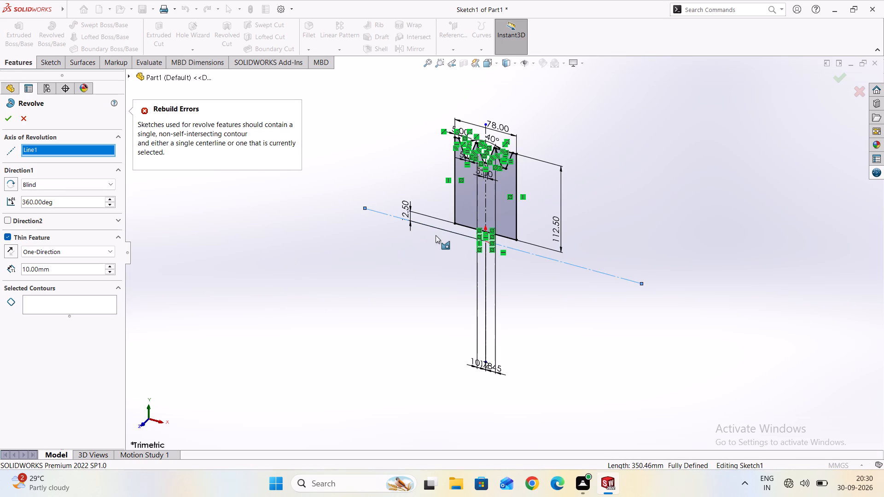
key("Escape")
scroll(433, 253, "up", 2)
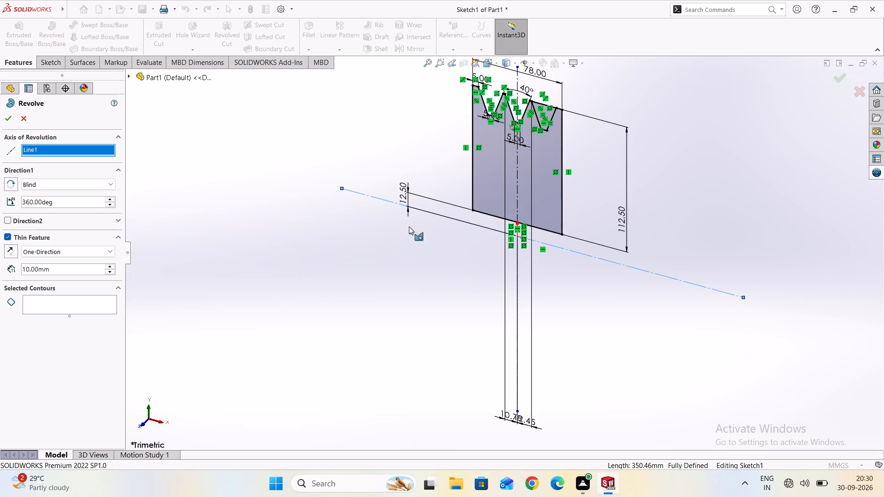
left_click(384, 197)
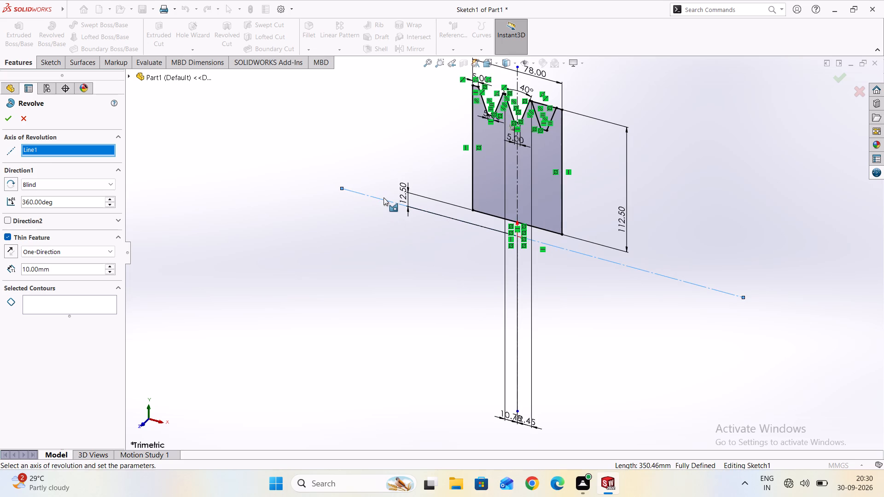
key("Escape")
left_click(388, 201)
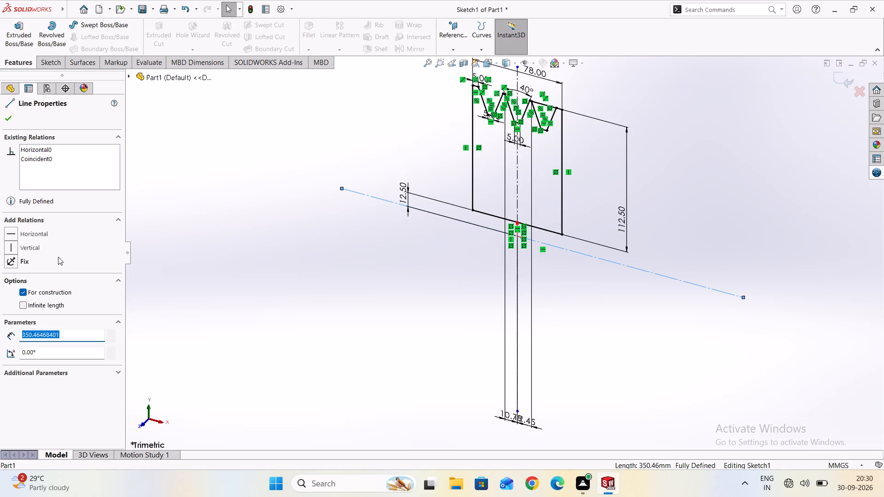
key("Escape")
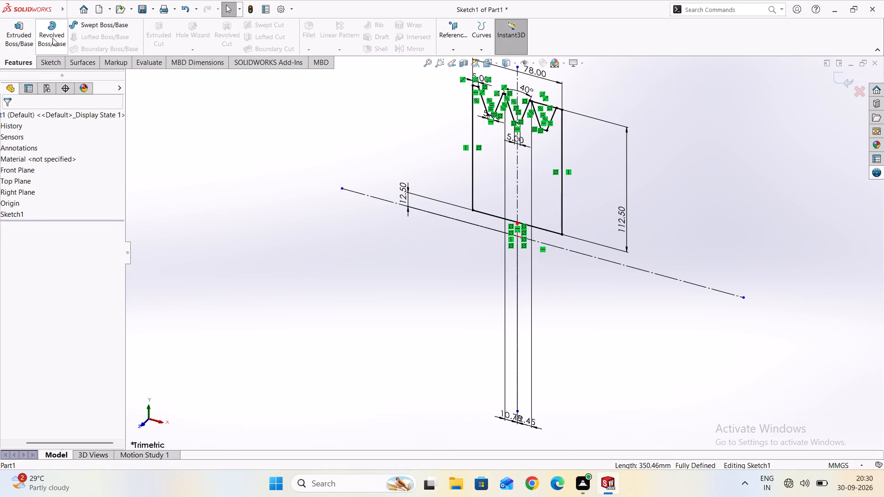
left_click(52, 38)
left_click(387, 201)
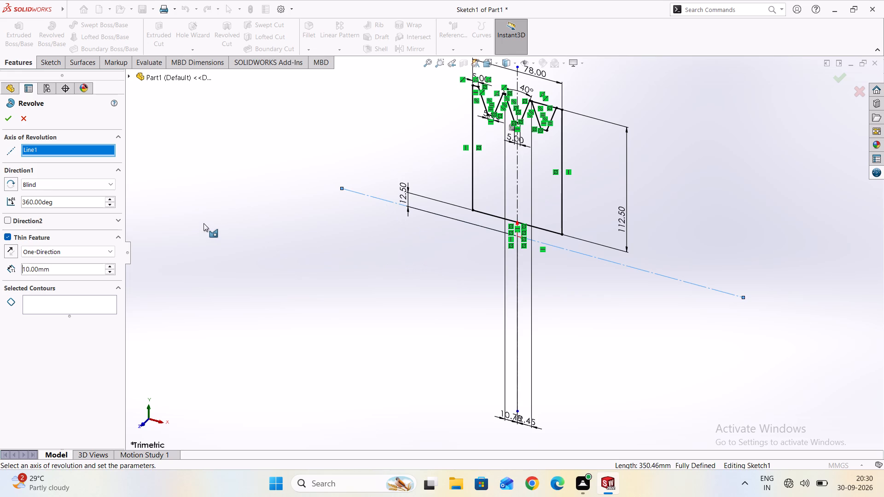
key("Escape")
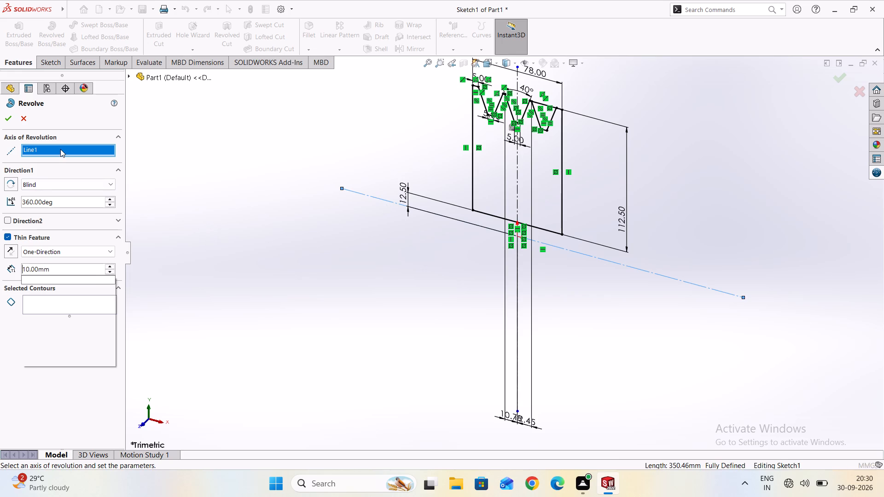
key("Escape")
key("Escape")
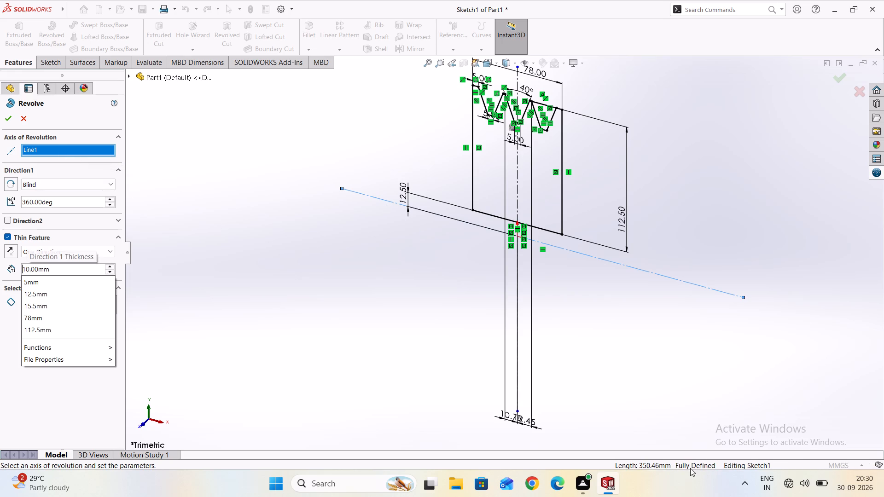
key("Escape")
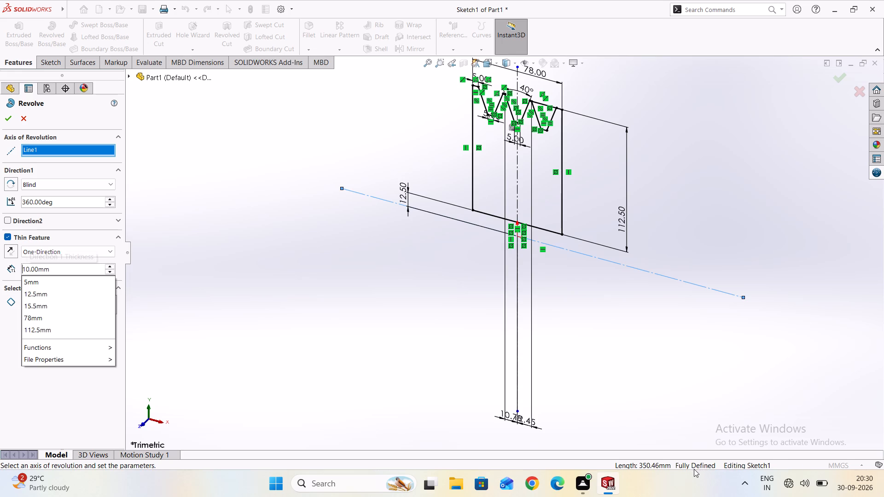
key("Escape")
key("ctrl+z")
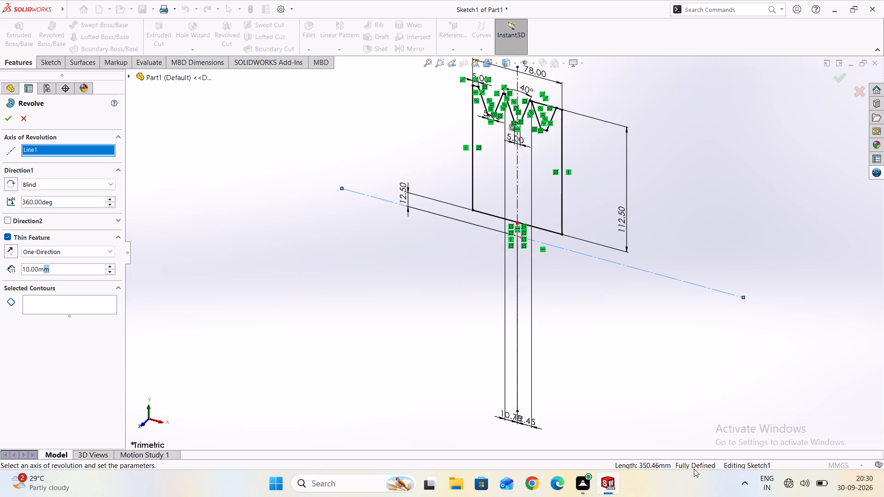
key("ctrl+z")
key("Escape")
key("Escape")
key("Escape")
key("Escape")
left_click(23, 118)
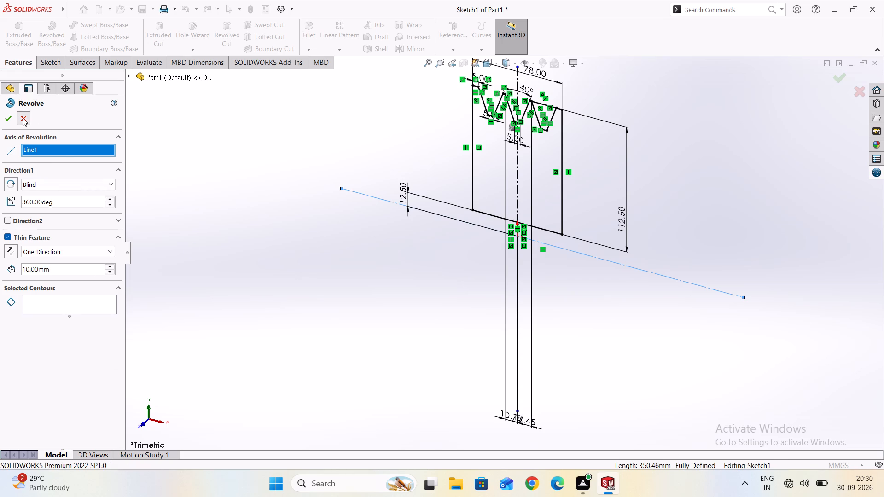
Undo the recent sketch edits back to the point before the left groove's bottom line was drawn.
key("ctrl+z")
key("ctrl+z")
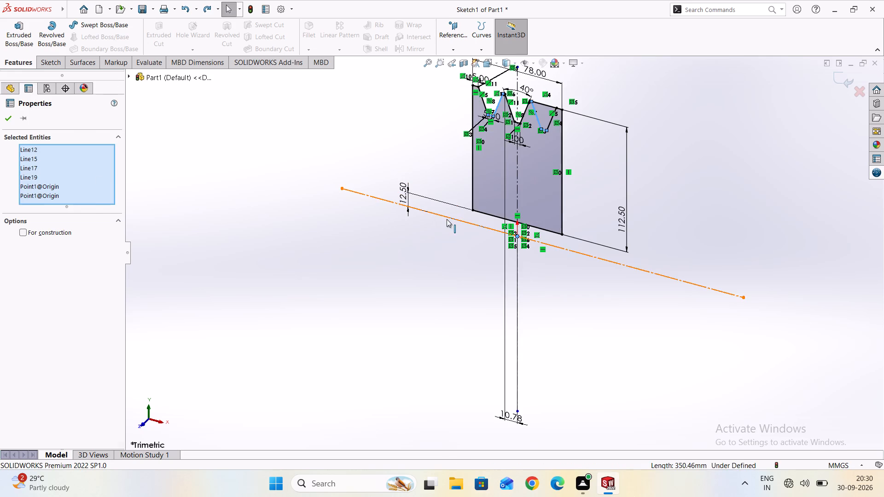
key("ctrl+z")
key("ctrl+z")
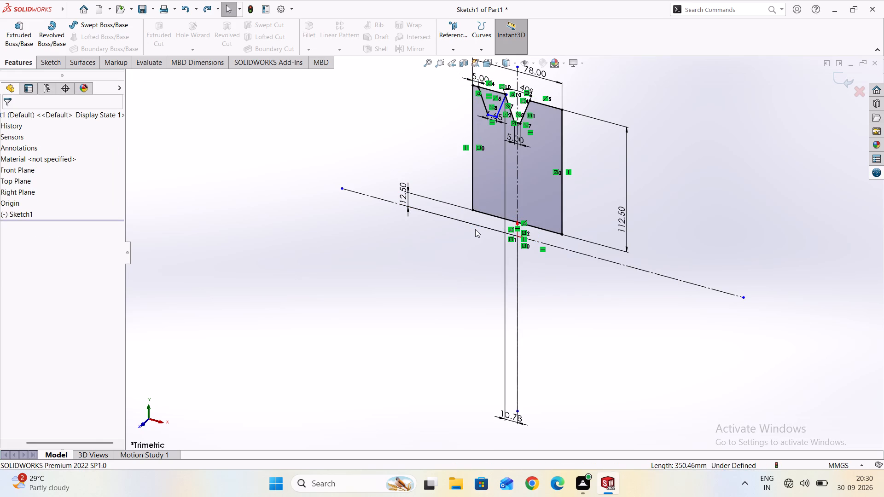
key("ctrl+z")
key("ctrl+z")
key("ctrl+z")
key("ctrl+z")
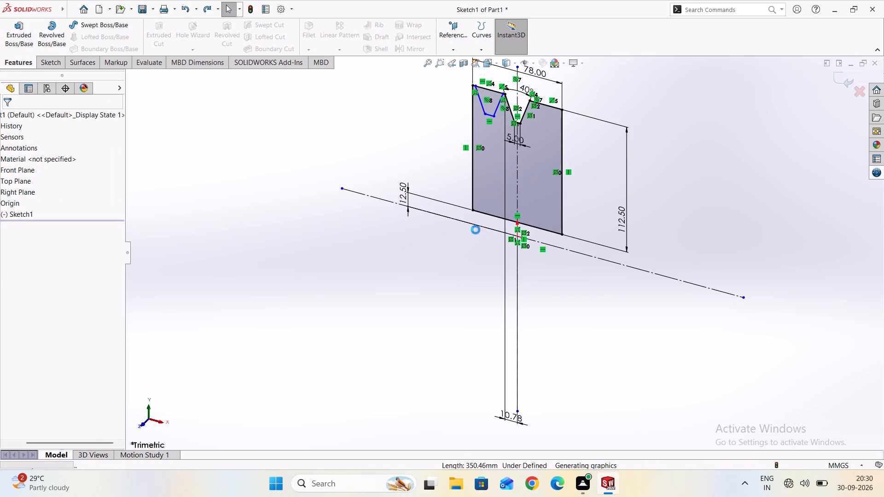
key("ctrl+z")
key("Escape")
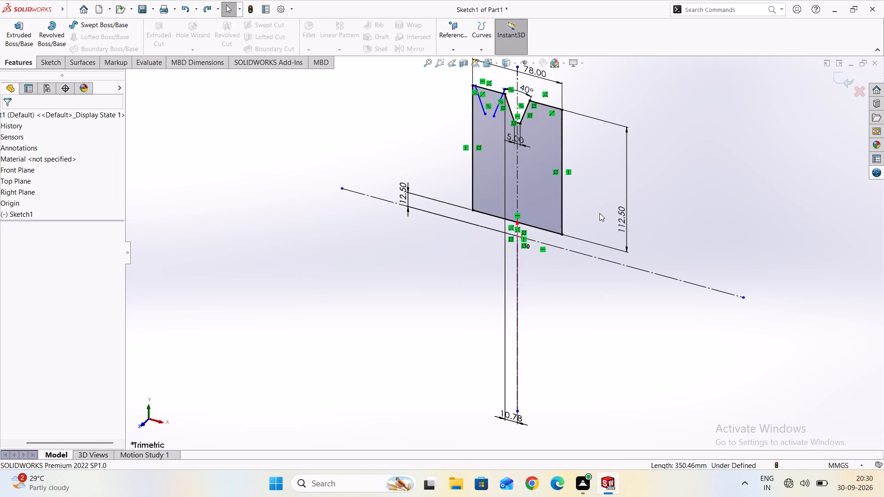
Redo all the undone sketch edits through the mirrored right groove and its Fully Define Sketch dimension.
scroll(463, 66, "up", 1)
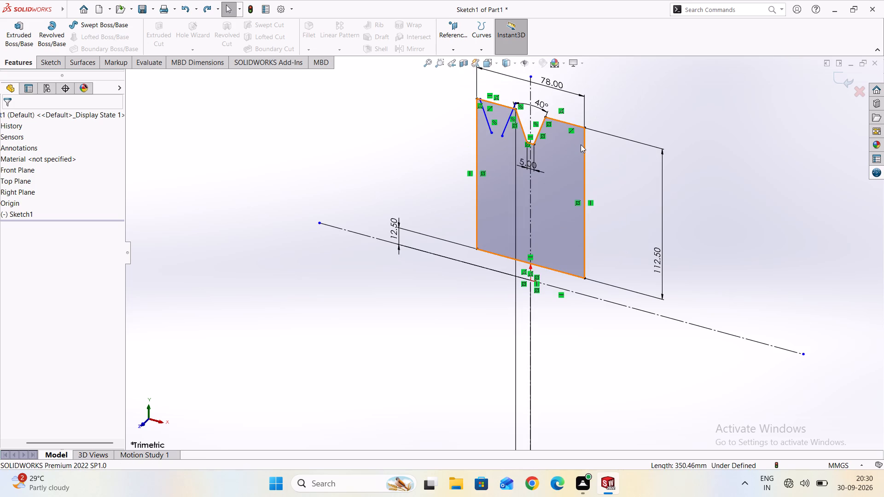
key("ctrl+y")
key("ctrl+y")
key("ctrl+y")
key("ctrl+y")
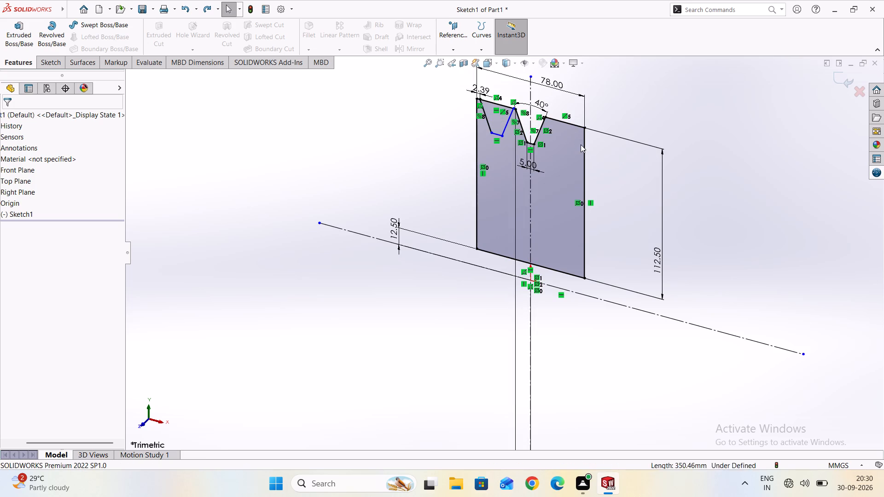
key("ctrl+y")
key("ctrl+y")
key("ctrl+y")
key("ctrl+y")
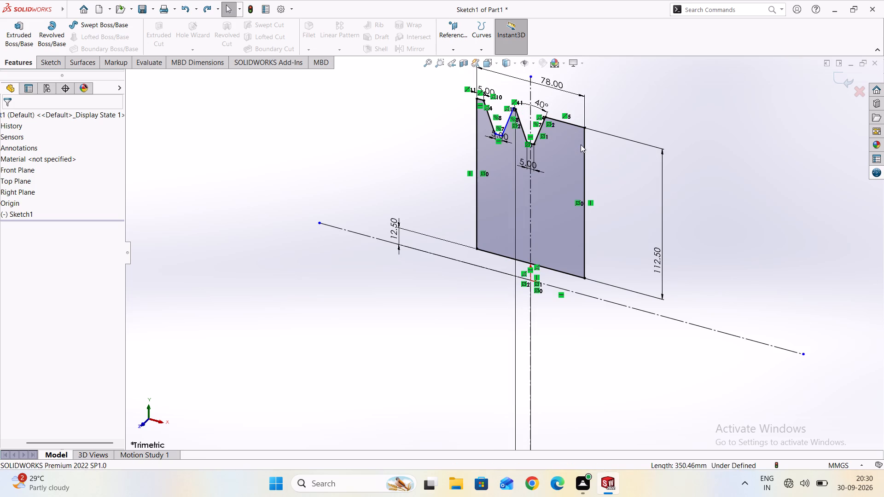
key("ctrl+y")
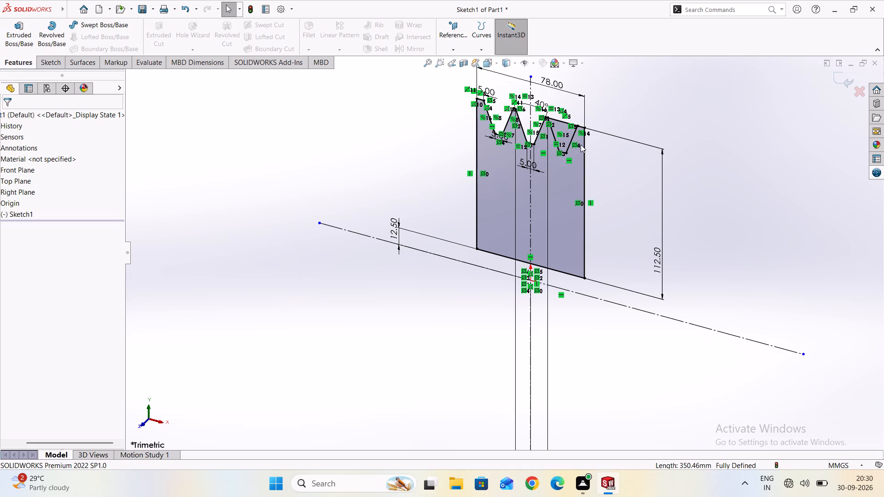
Trim away the top edge segment spanning the right groove to open it, viewing the sketch from the front.
left_click(499, 64)
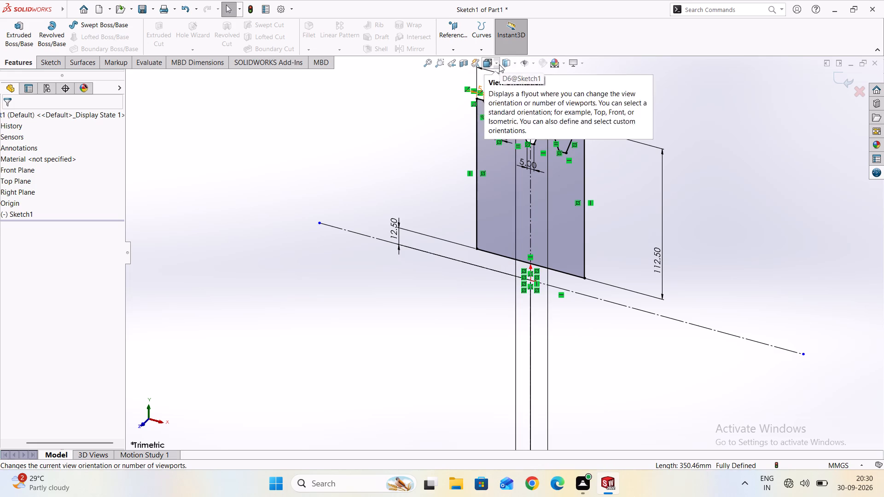
left_click(541, 113)
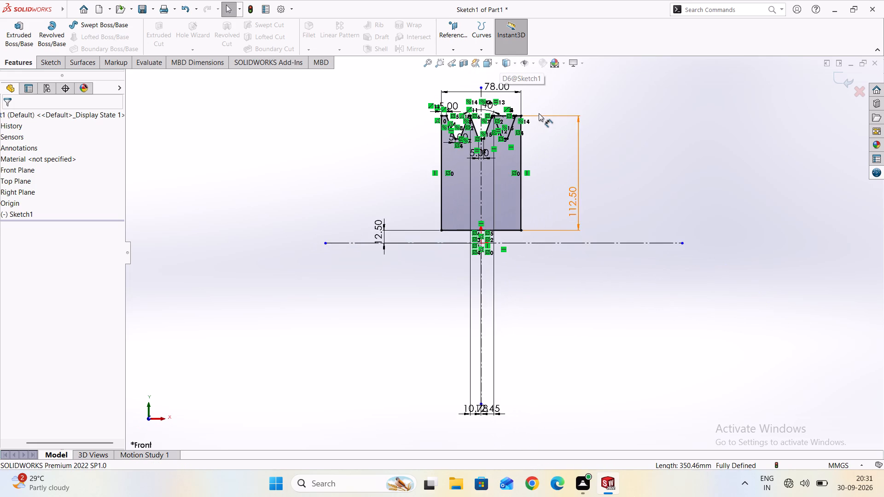
scroll(528, 132, "up", 2)
key("Escape")
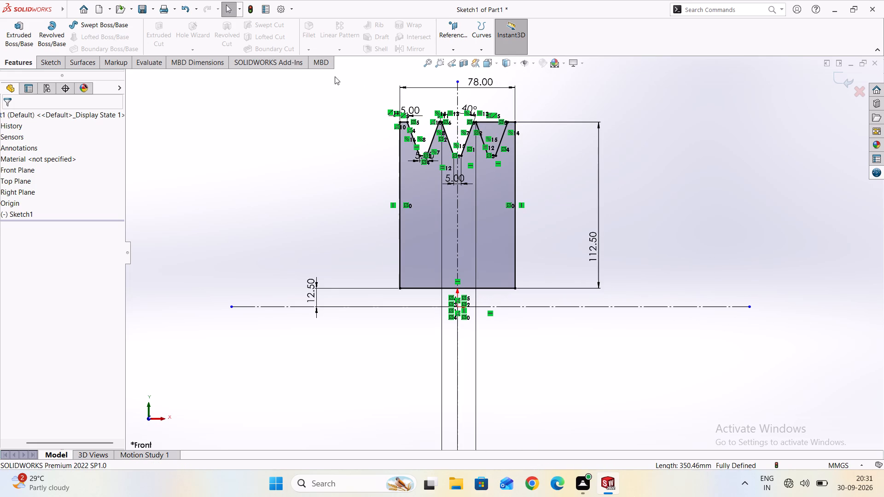
left_click(55, 59)
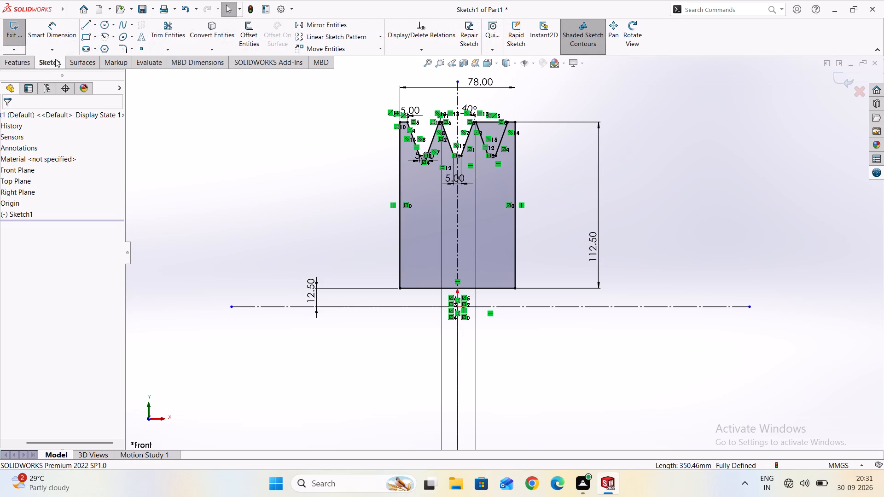
left_click(169, 24)
scroll(515, 124, "up", 2)
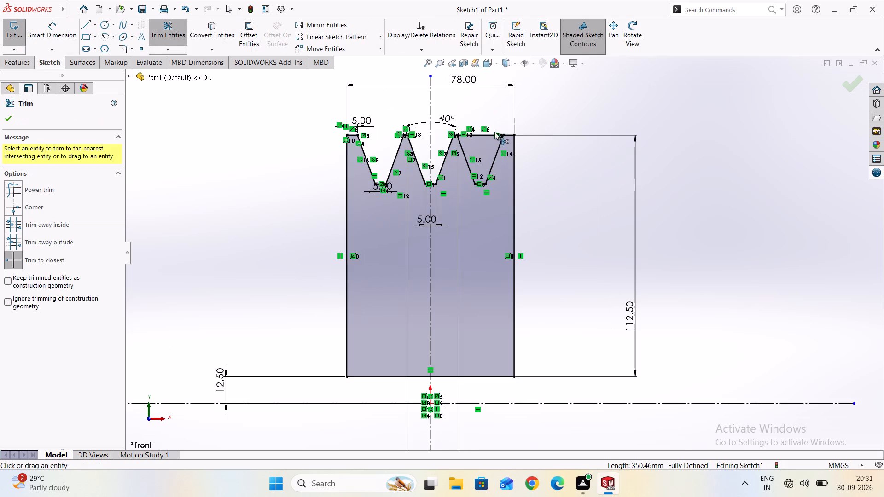
left_click(482, 135)
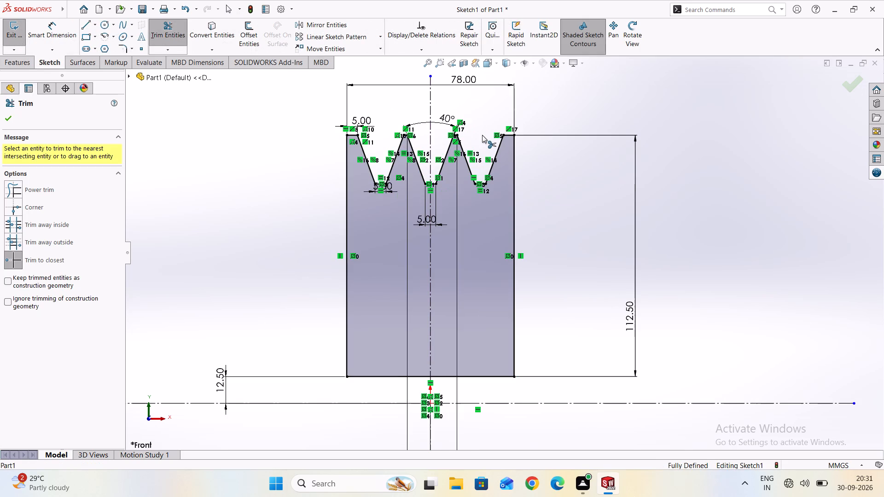
left_click(7, 116)
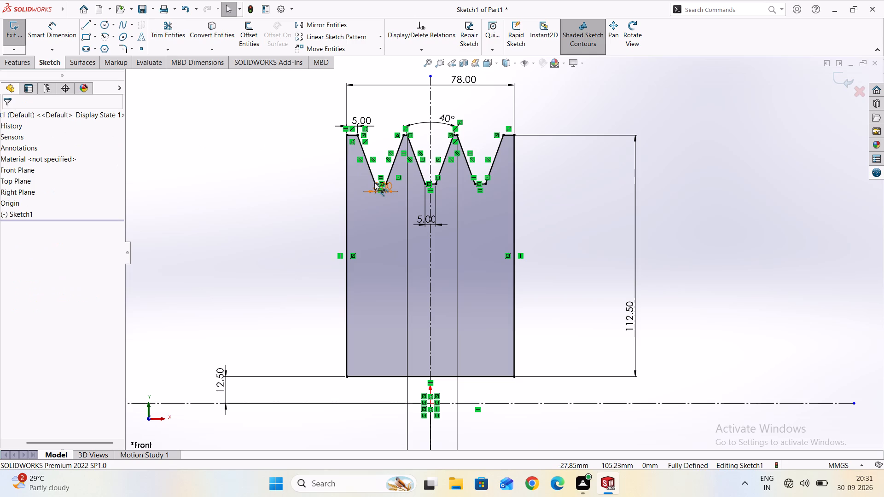
Revolve the grooved profile 360 degrees about the horizontal centerline as a solid body.
key("Escape")
scroll(314, 199, "down", 1)
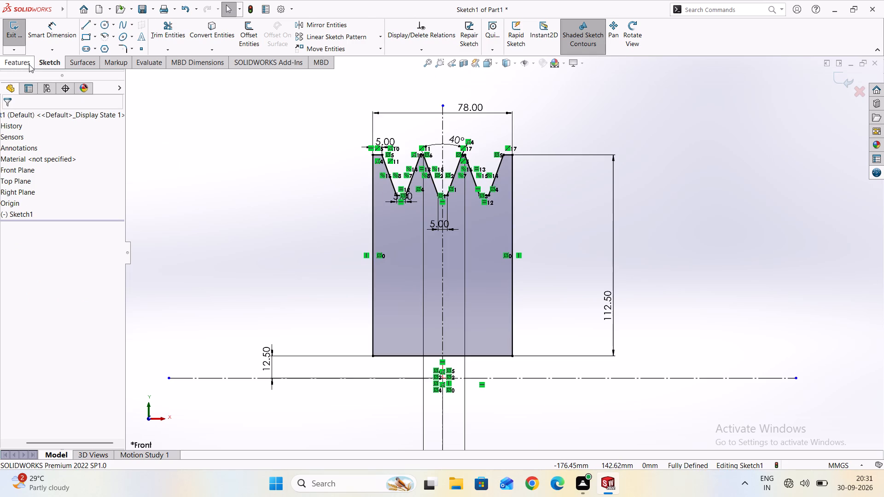
left_click(29, 64)
left_click(54, 37)
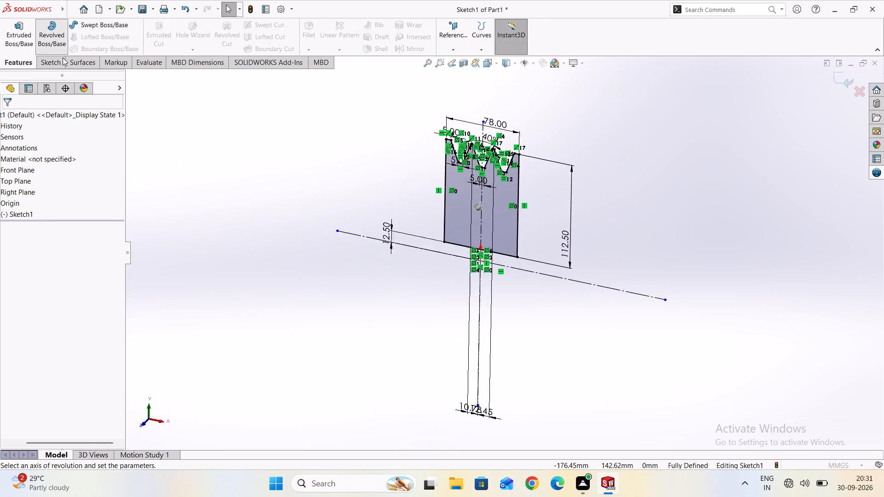
left_click(389, 214)
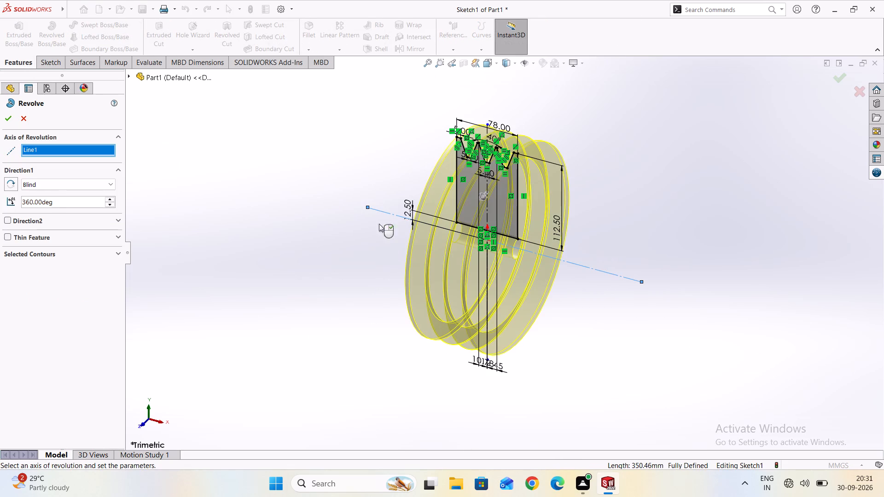
left_click(10, 116)
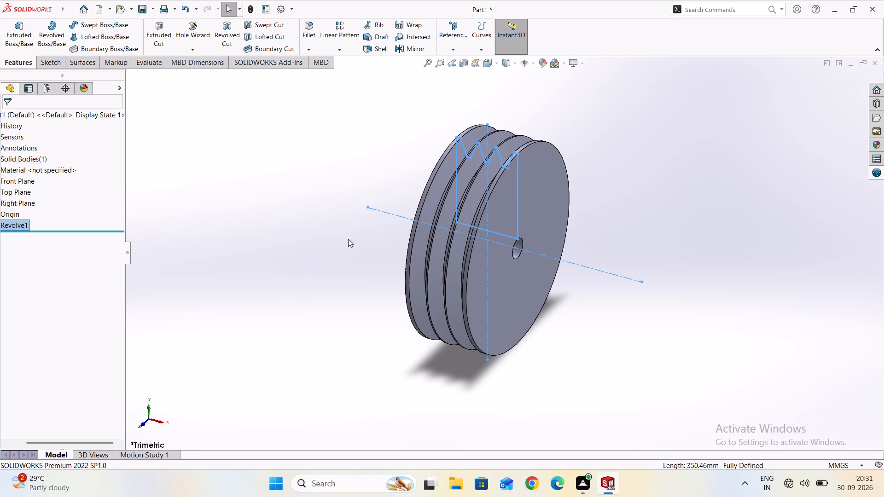
key("Escape")
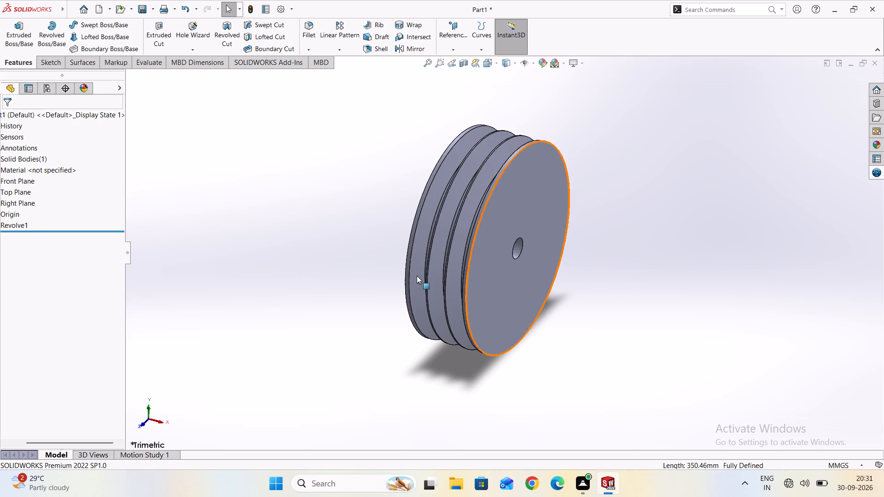
Examine the revolved pulley's cross-section using a section view on the Front Plane.
middle_click_drag(357, 261, 395, 261)
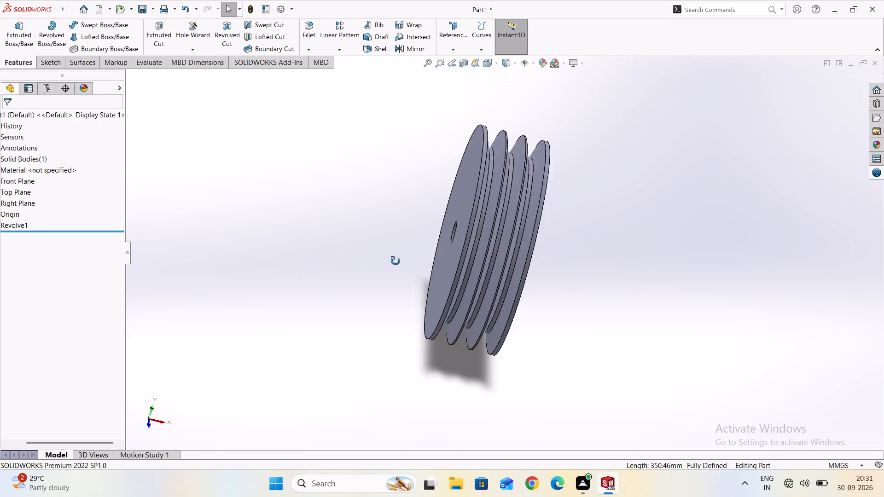
middle_click_drag(395, 261, 382, 259)
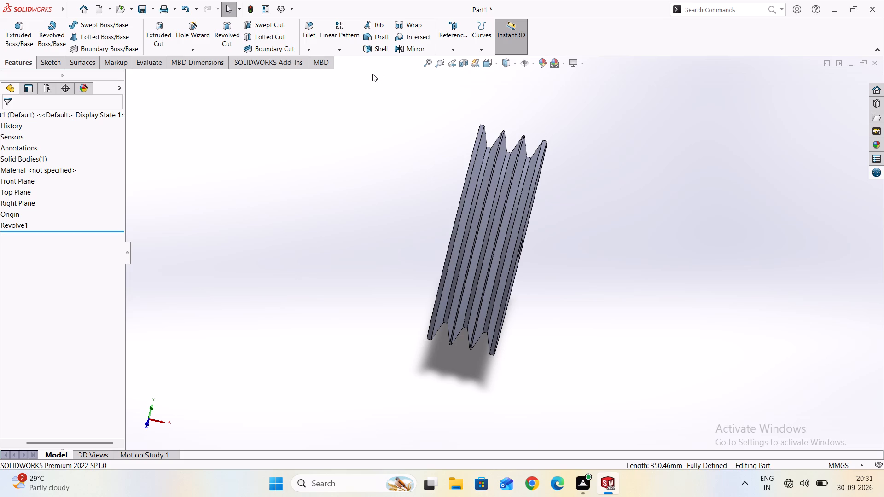
left_click(465, 64)
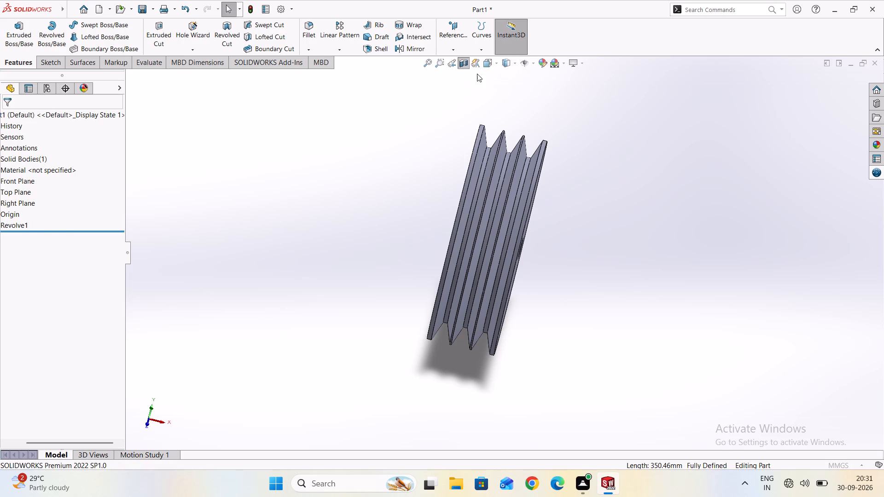
scroll(536, 150, "up", 2)
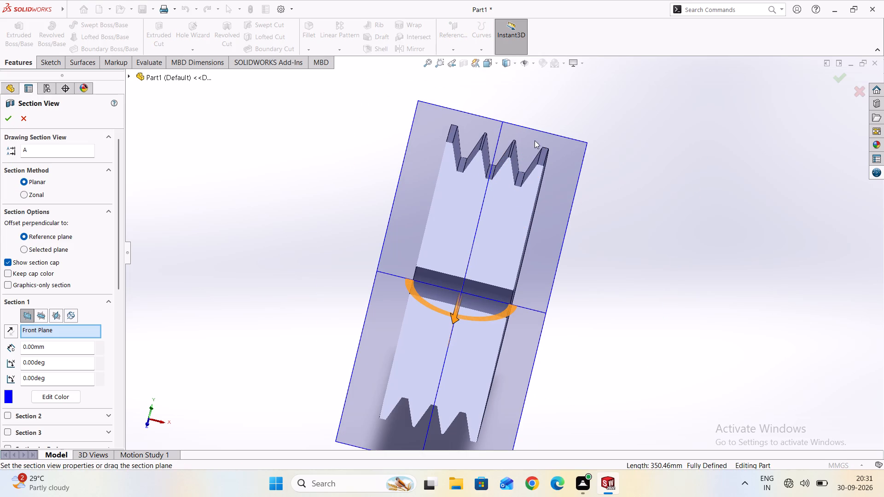
middle_click_drag(646, 128, 647, 128)
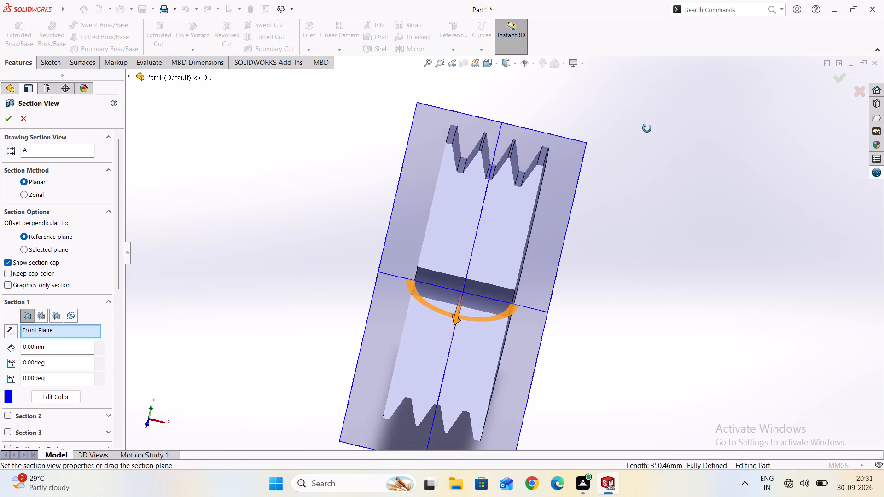
middle_click_drag(647, 128, 648, 108)
scroll(648, 108, "down", 1)
middle_click_drag(575, 292, 583, 285)
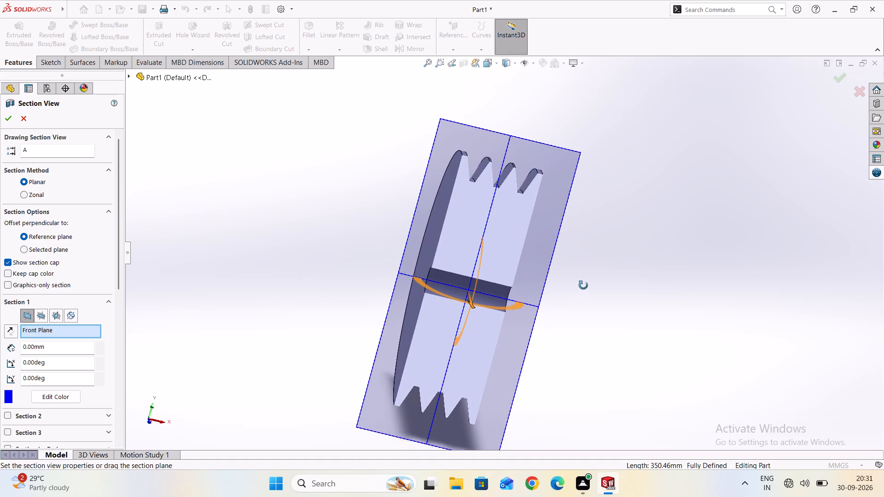
middle_click_drag(583, 285, 583, 285)
left_click(463, 69)
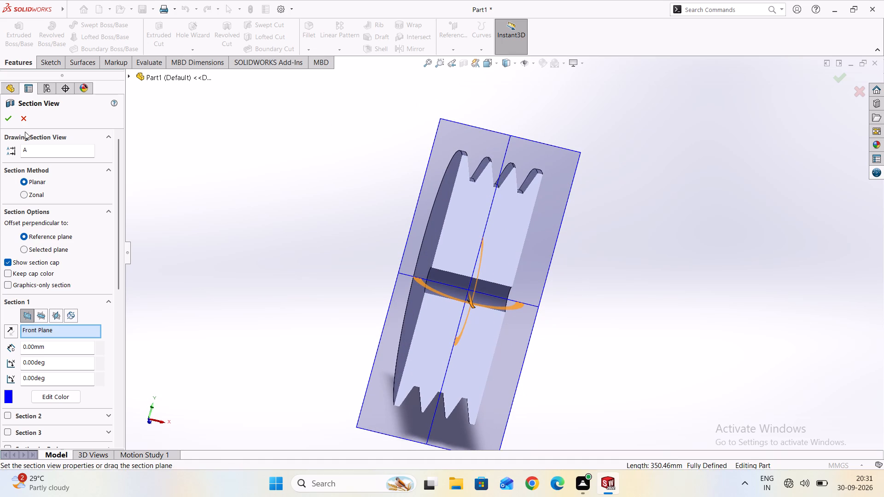
left_click(28, 121)
Sketch a circle centred on the origin on the Right Plane and dimension its diameter to 200 mm.
middle_click_drag(331, 186, 335, 188)
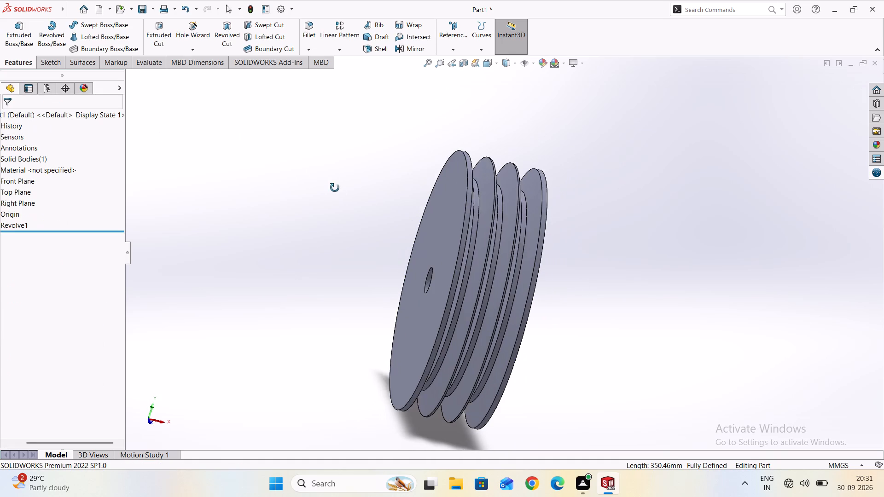
middle_click_drag(335, 188, 309, 196)
scroll(320, 202, "down", 1)
middle_click_drag(372, 232, 376, 234)
left_click(27, 201)
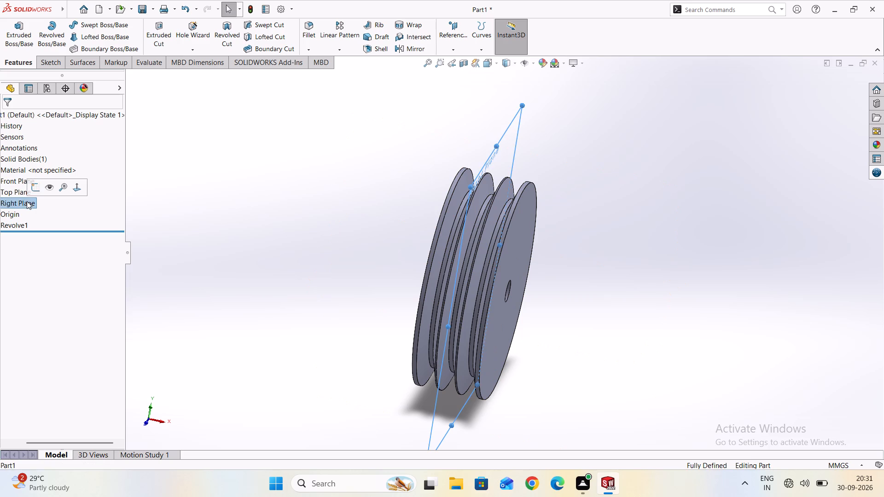
left_click(35, 185)
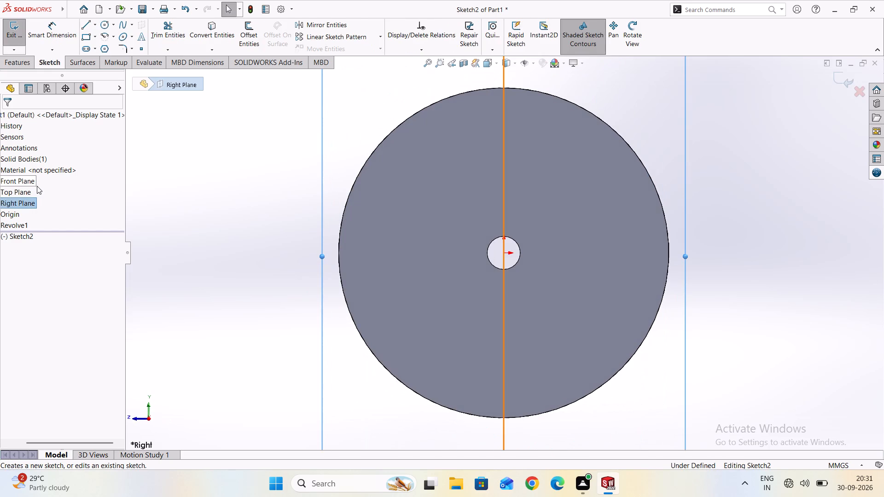
scroll(255, 243, "down", 1)
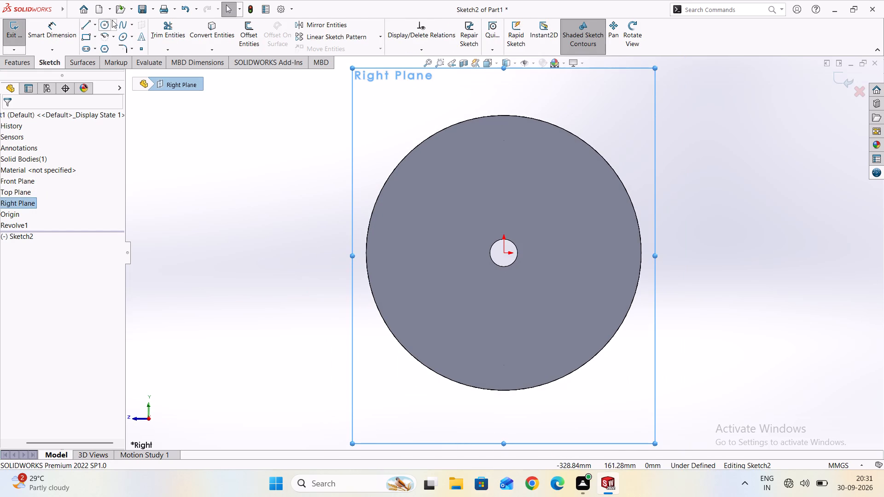
left_click(107, 26)
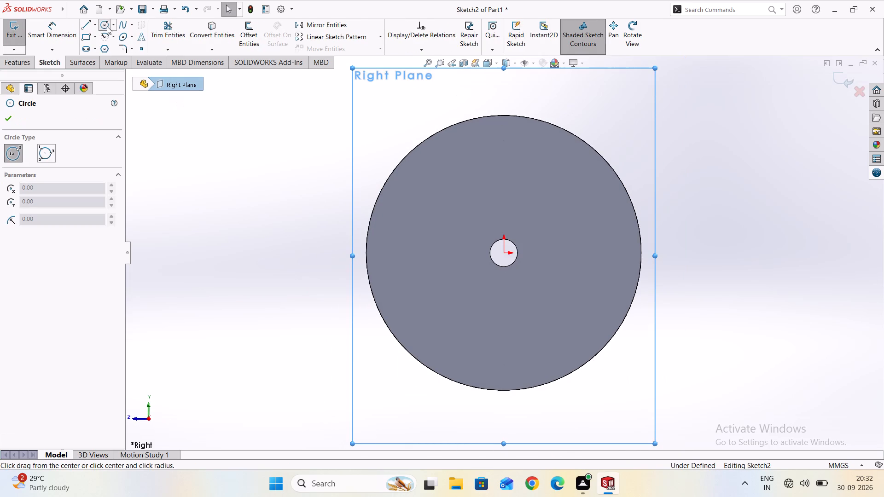
left_click(503, 253)
double_click(533, 340)
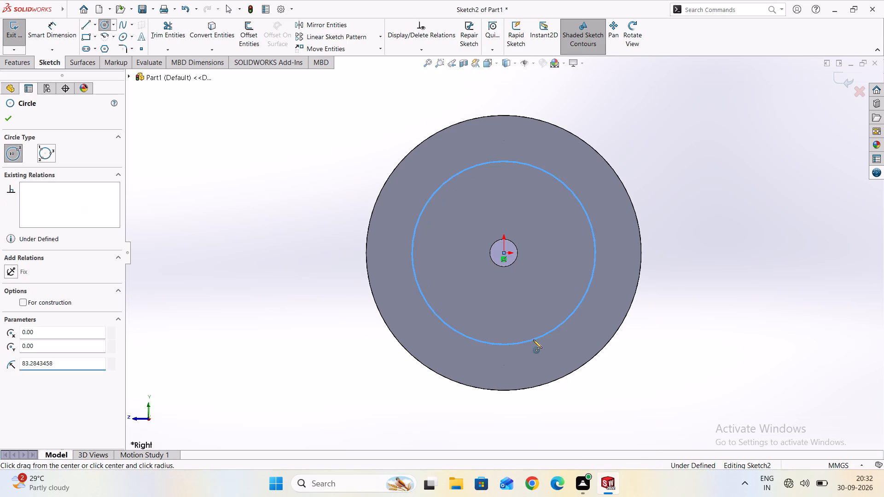
left_click(54, 28)
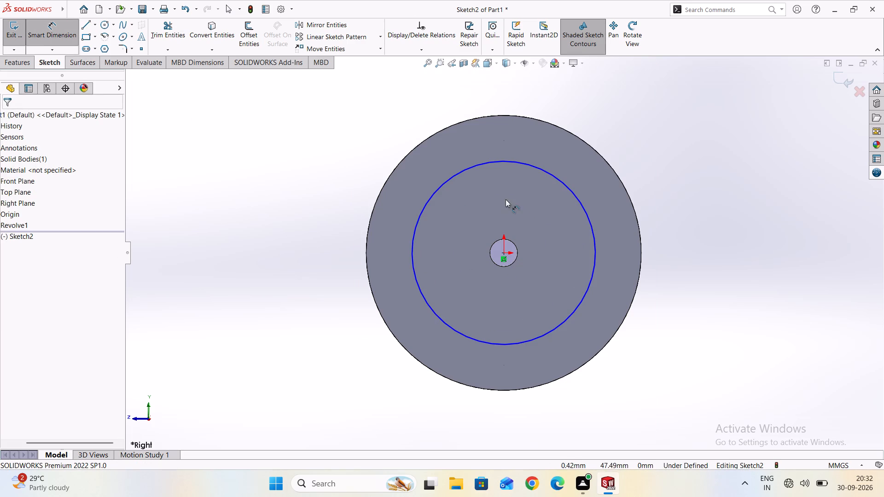
left_click(525, 164)
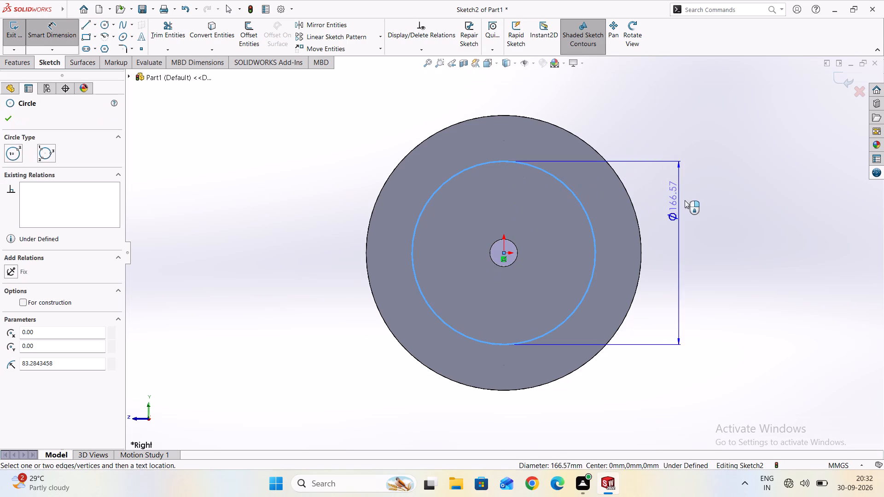
left_click(697, 193)
type("200")
key("Return")
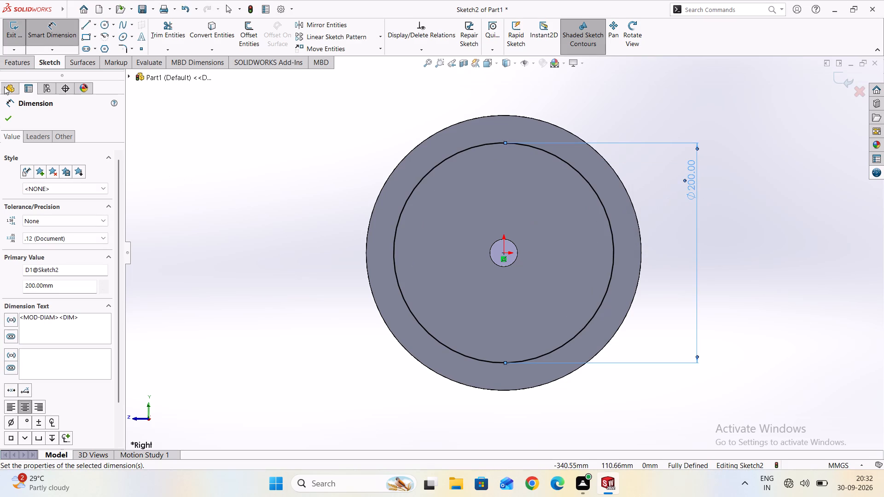
left_click(7, 118)
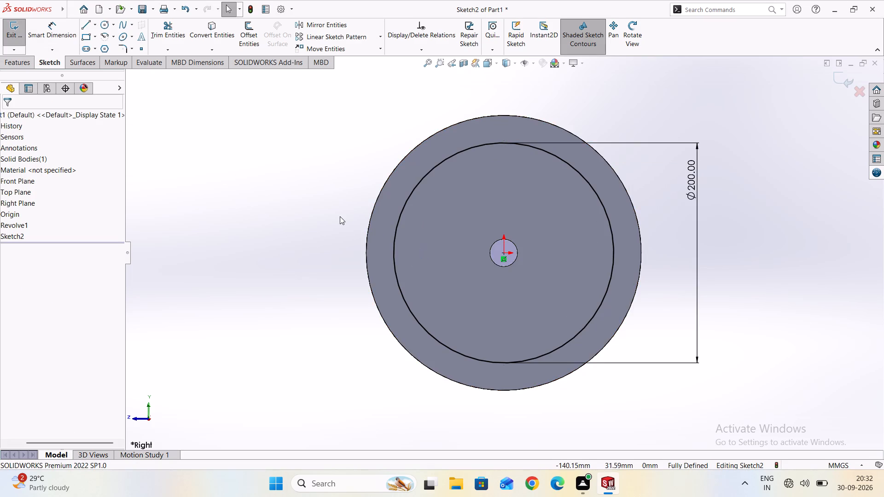
Start an extruded cut from the 200 mm circle and display the part with Hidden Lines Removed.
scroll(336, 217, "down", 1)
middle_click_drag(336, 217, 431, 233)
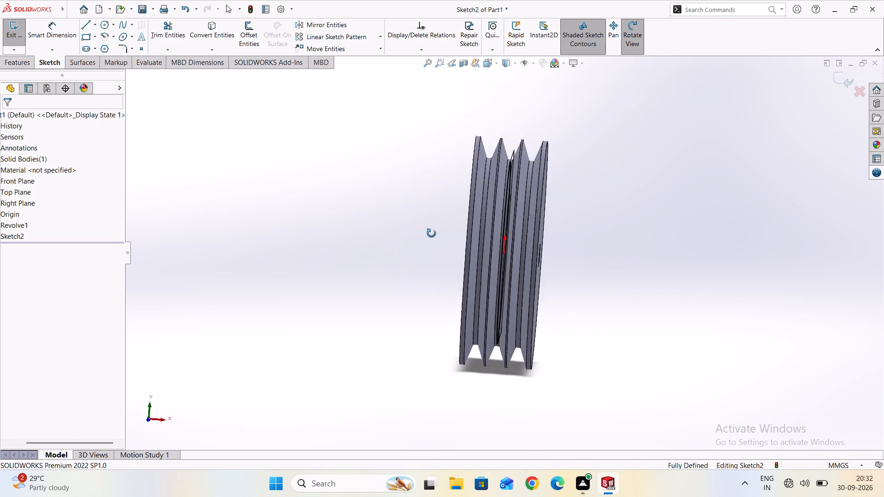
middle_click_drag(431, 233, 343, 222)
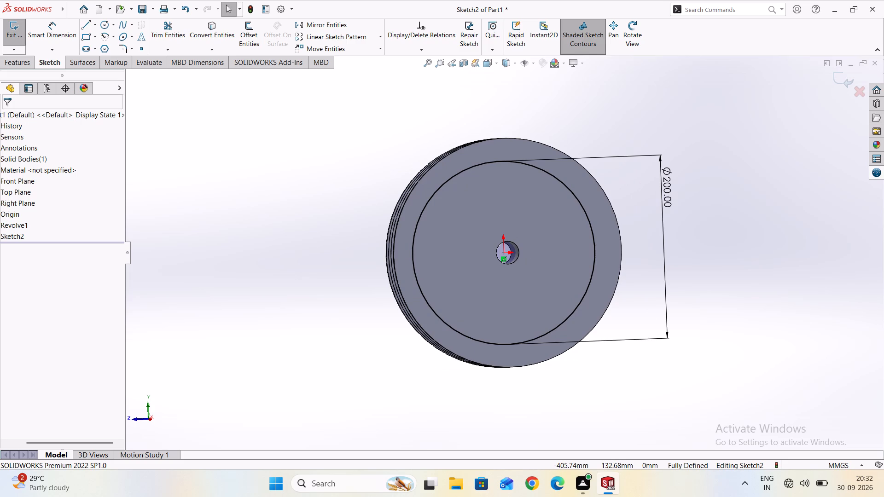
left_click(19, 64)
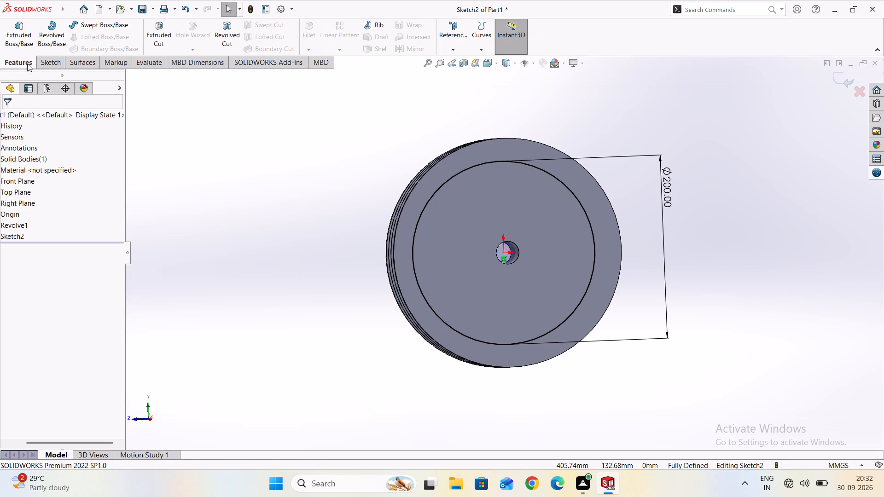
left_click(155, 29)
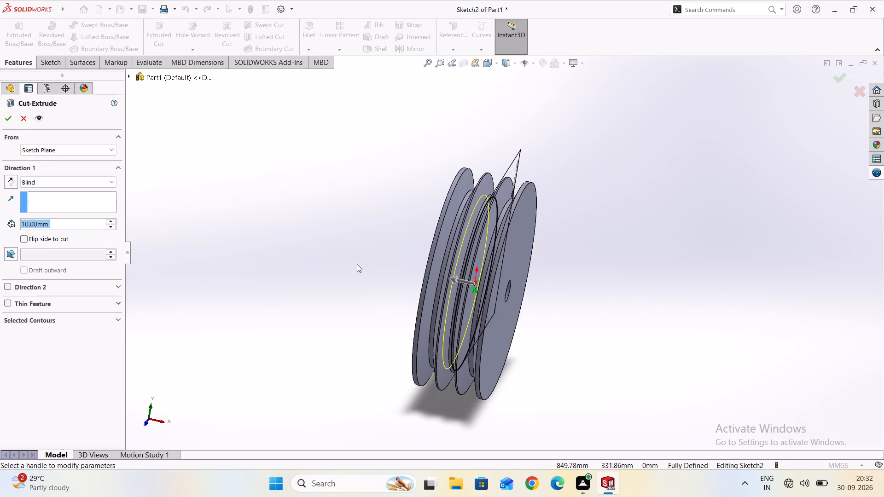
middle_click_drag(355, 264, 368, 271)
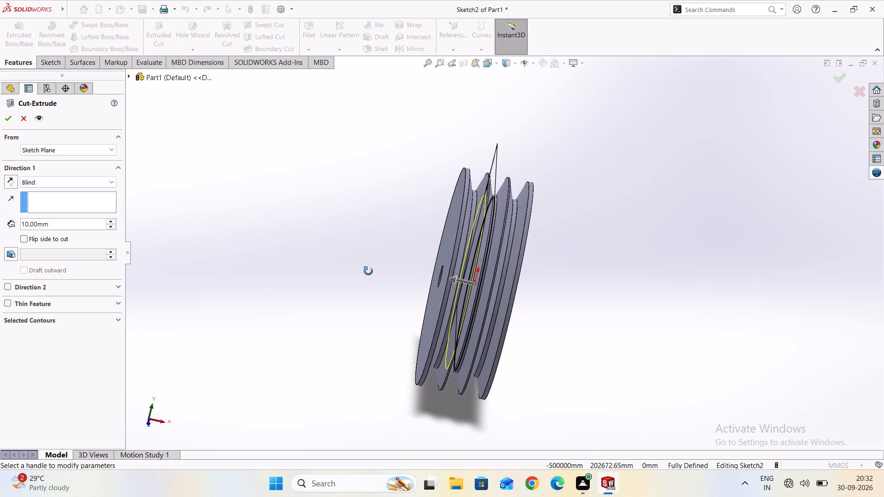
middle_click_drag(368, 271, 368, 272)
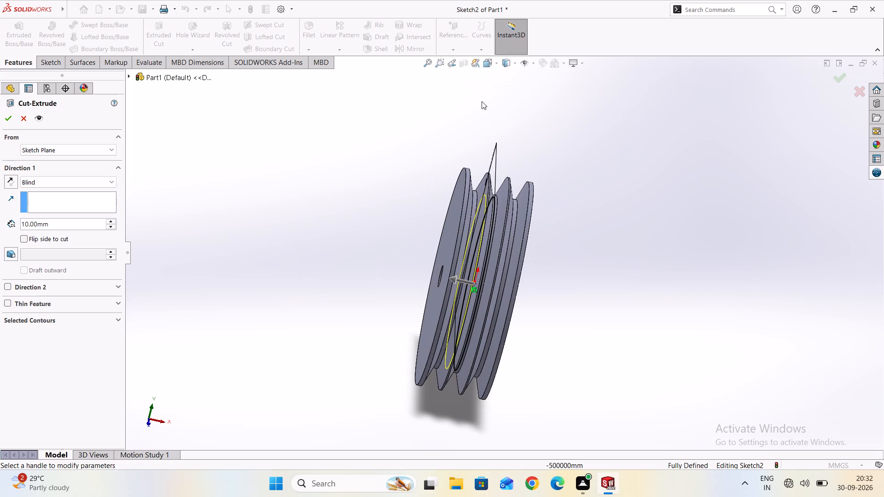
left_click(513, 65)
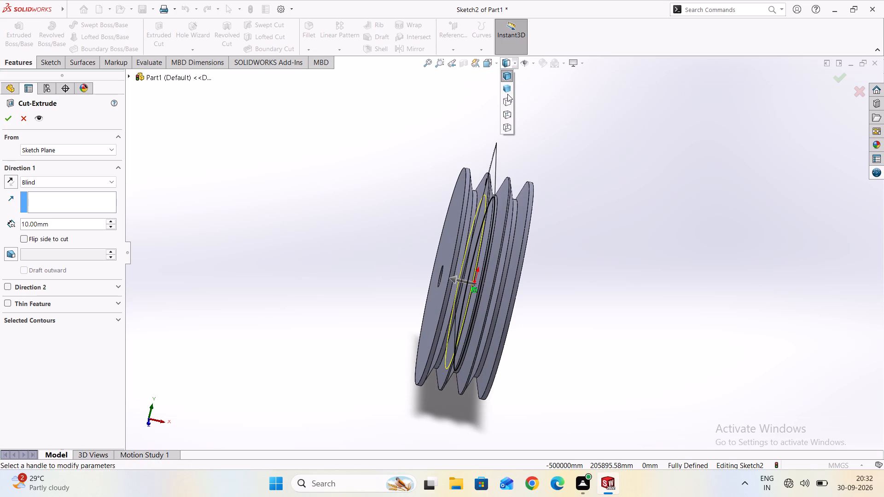
double_click(507, 101)
middle_click_drag(418, 218, 435, 224)
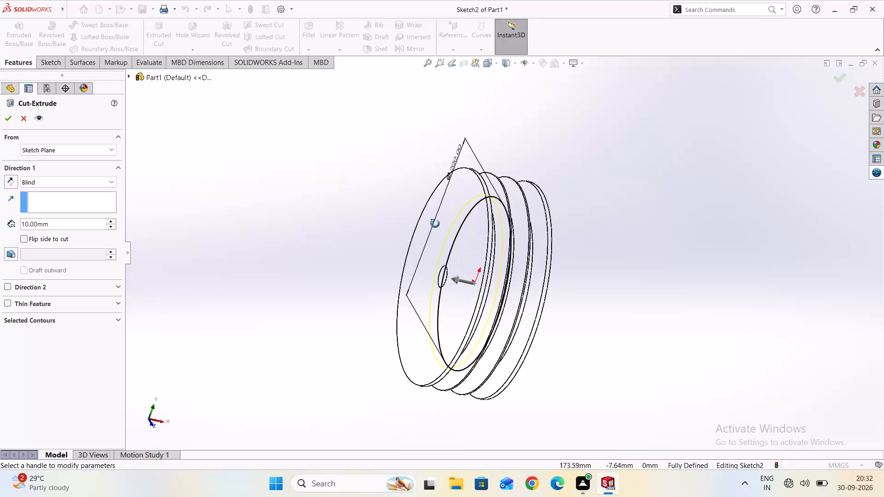
middle_click_drag(435, 224, 430, 224)
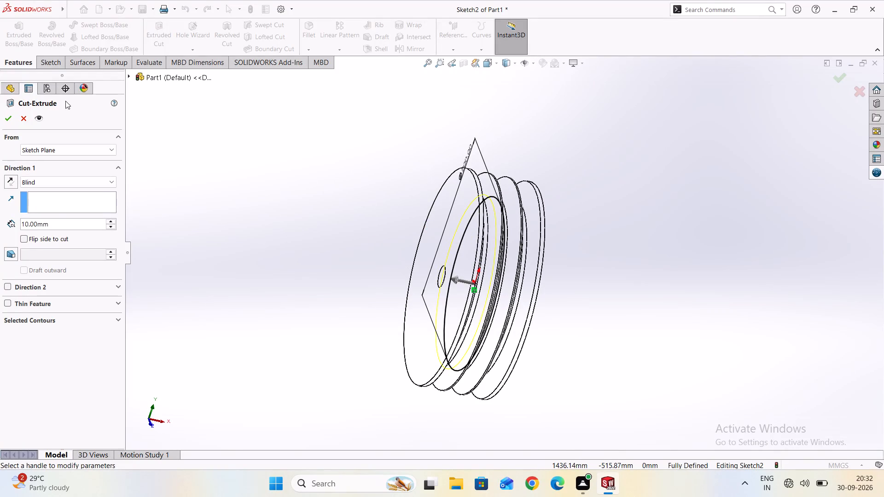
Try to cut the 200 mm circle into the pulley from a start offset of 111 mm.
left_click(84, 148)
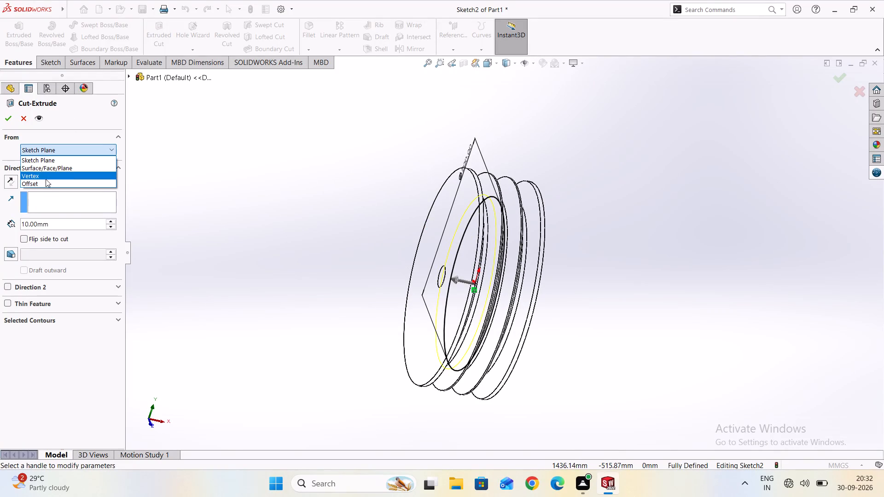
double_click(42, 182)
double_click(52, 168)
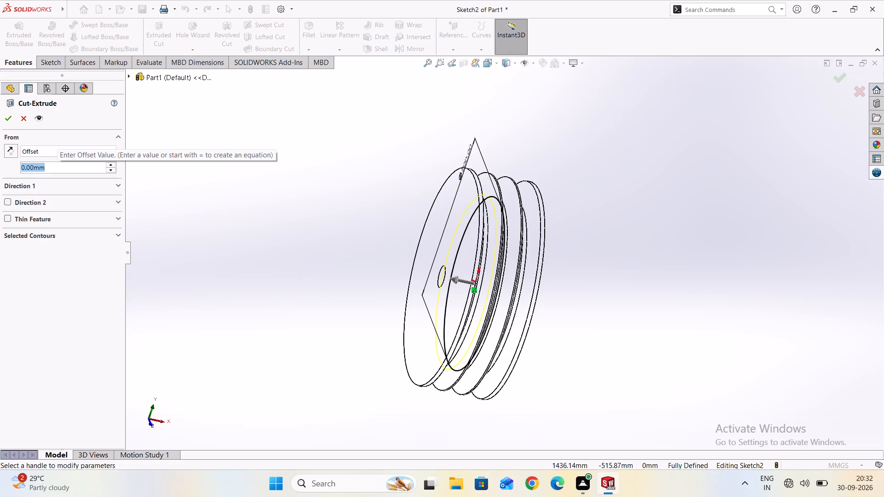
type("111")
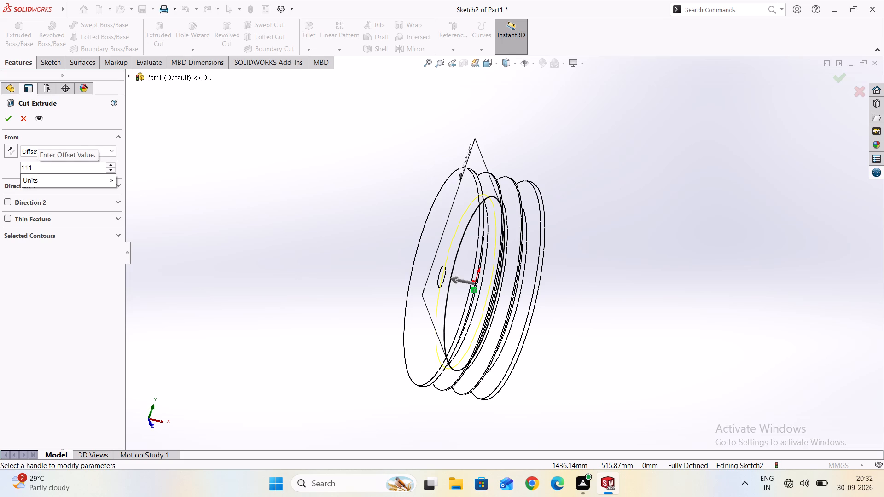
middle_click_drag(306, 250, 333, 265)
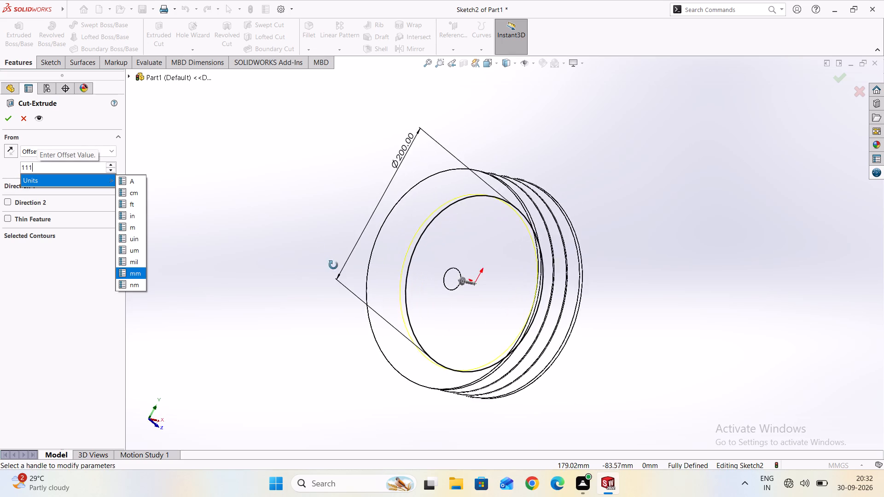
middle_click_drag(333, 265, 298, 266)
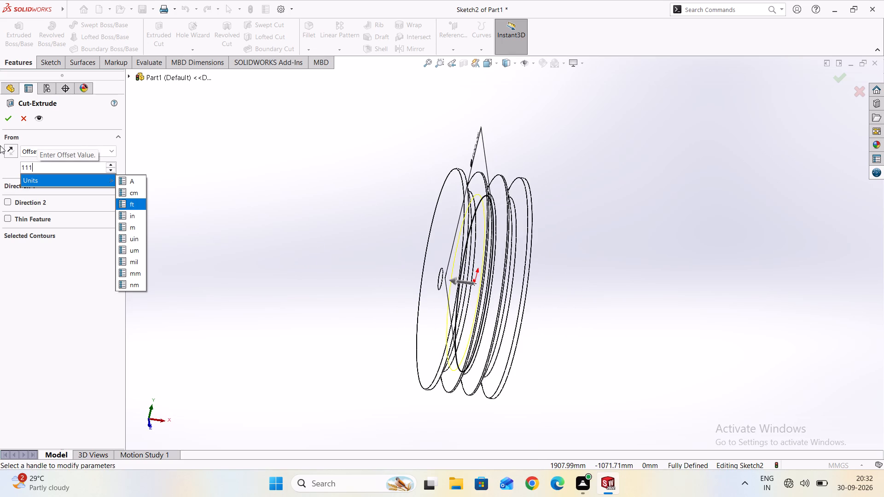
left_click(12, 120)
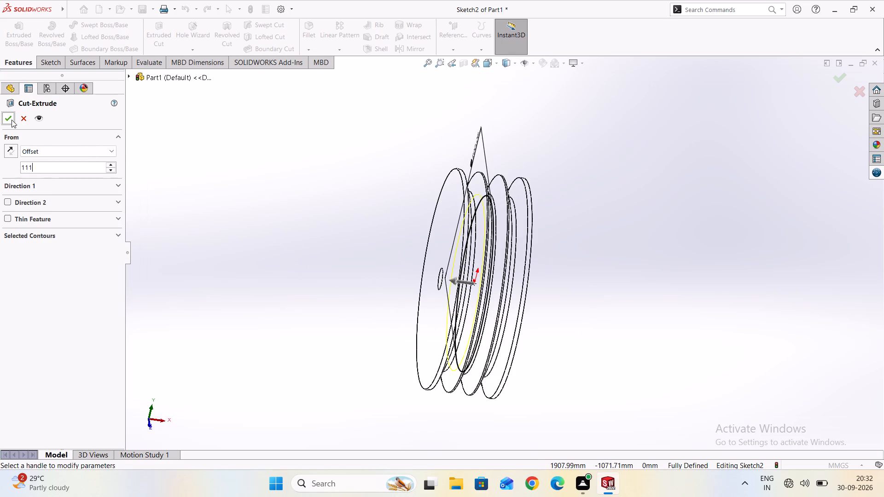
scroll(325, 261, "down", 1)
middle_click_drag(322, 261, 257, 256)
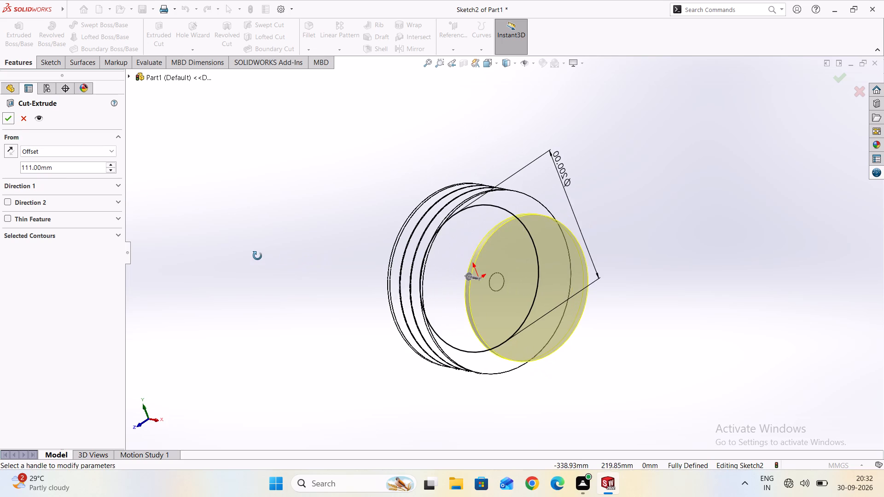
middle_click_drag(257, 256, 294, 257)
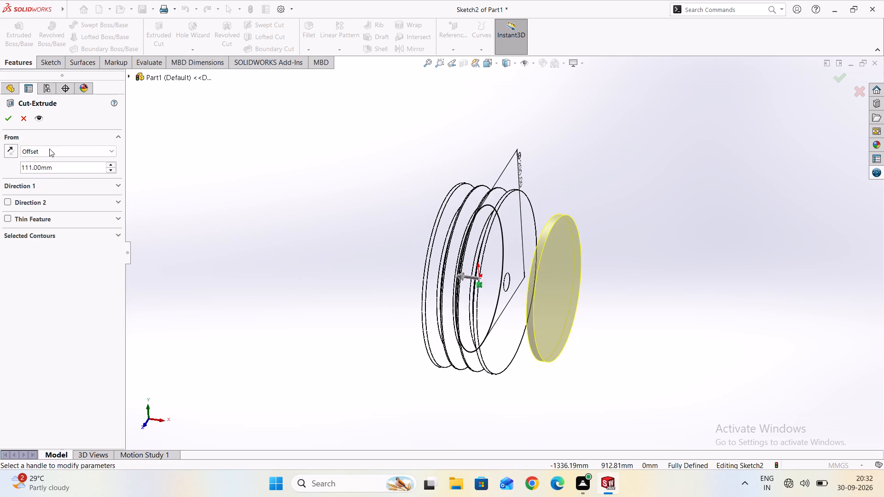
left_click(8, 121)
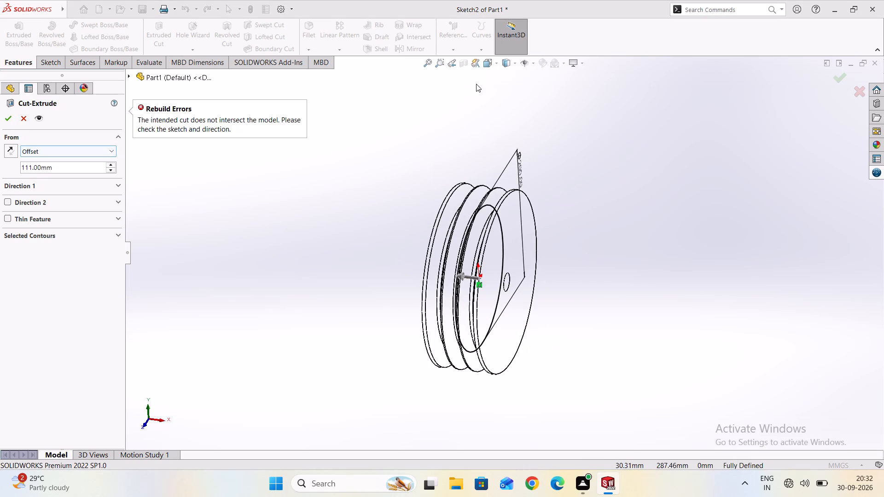
Display the part shaded without edges and abandon the extruded cut.
left_click(517, 63)
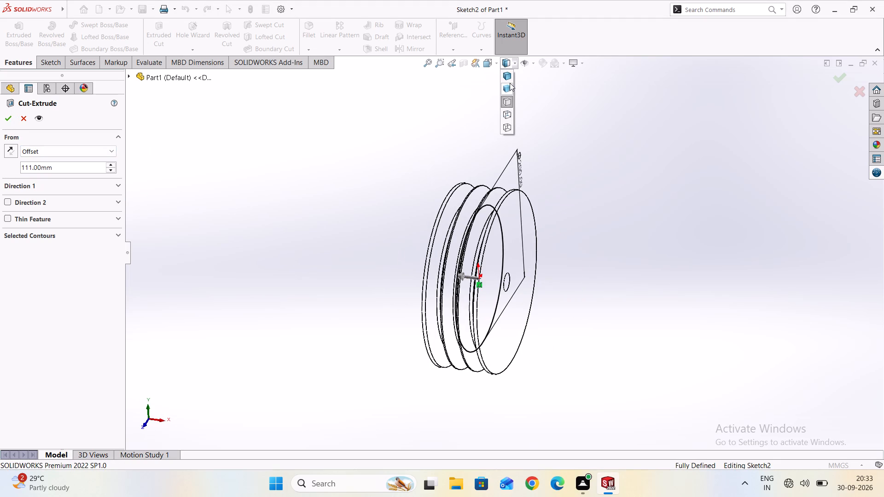
left_click(509, 83)
middle_click_drag(418, 218, 449, 226)
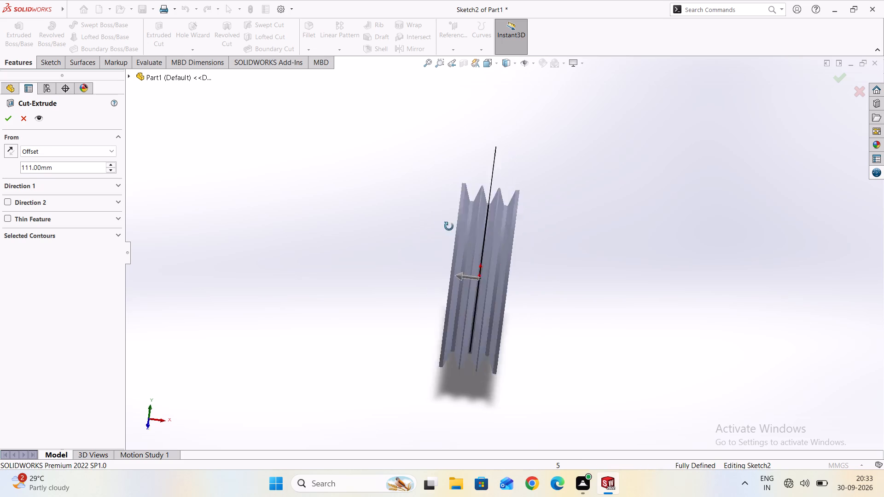
middle_click_drag(449, 226, 403, 227)
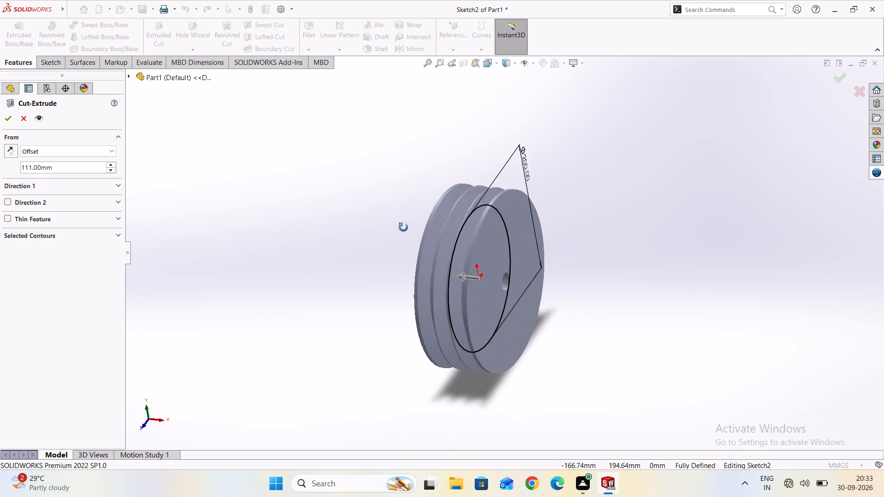
middle_click_drag(403, 227, 381, 227)
key("Escape")
key("Escape")
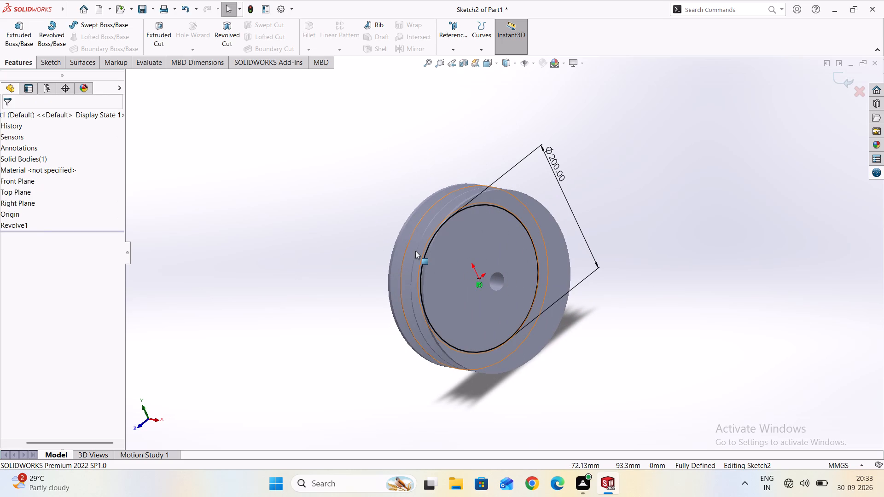
Undo the 200 mm diameter value of the sketched circle.
key("ctrl+z")
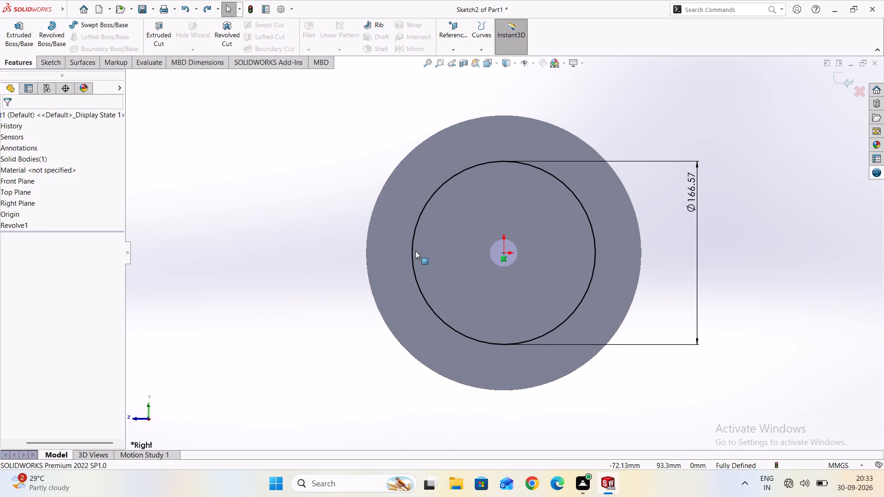
Extrude-cut the sketched circle 100 mm blind, starting from an offset of 111 mm from the sketch plane.
left_click(19, 60)
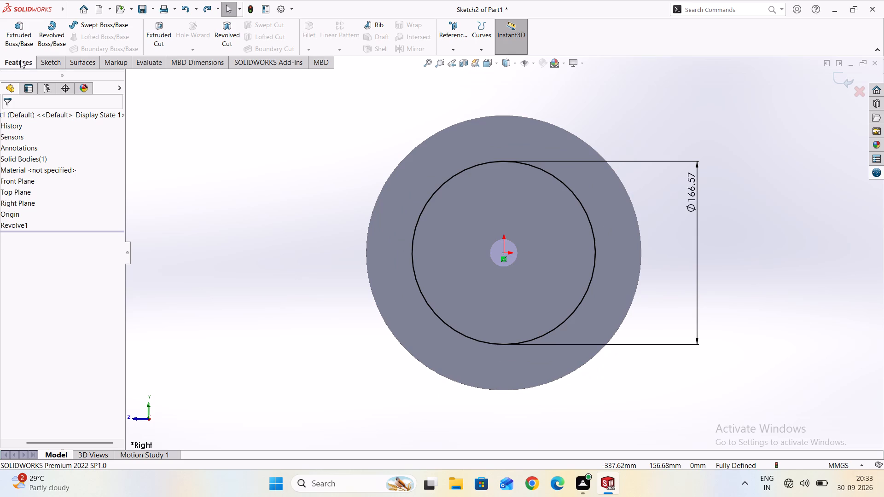
double_click(22, 64)
left_click(161, 35)
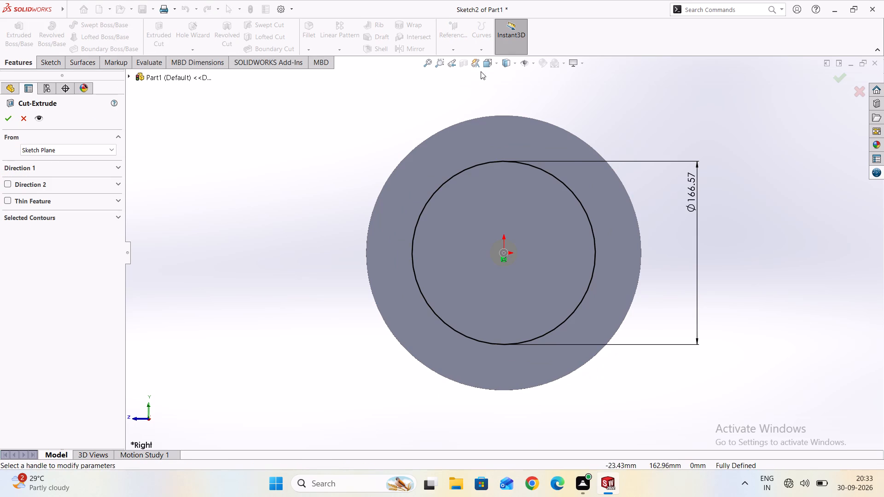
scroll(337, 172, "down", 1)
middle_click_drag(331, 175, 398, 195)
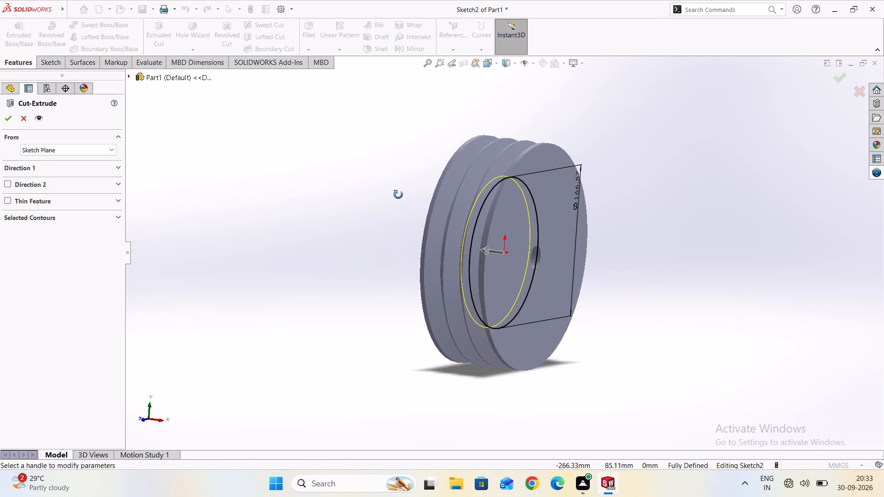
middle_click_drag(398, 195, 416, 197)
left_click(62, 148)
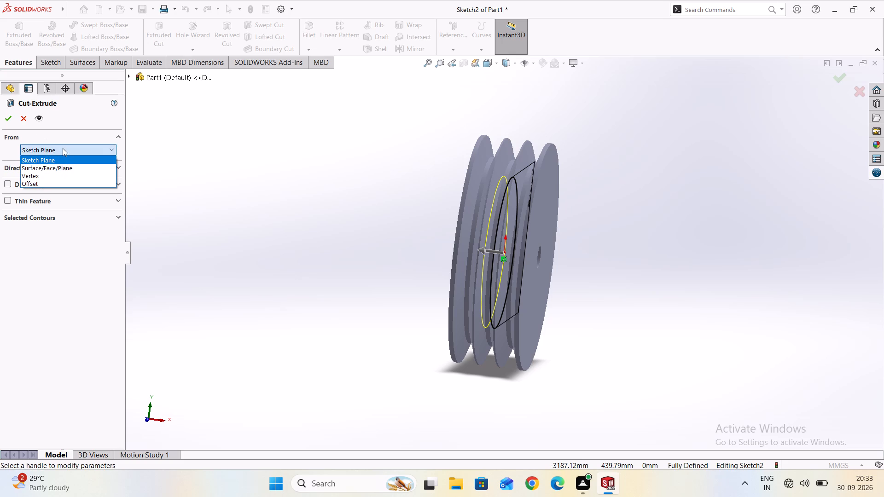
double_click(44, 181)
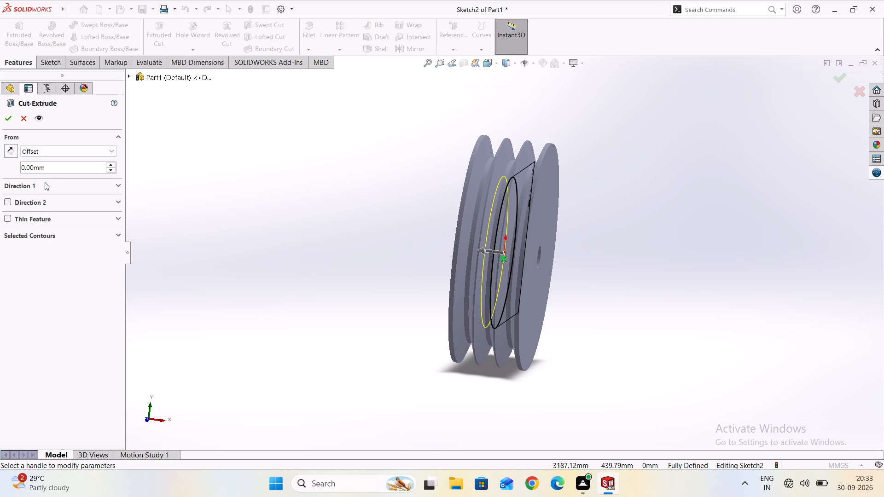
left_click(116, 187)
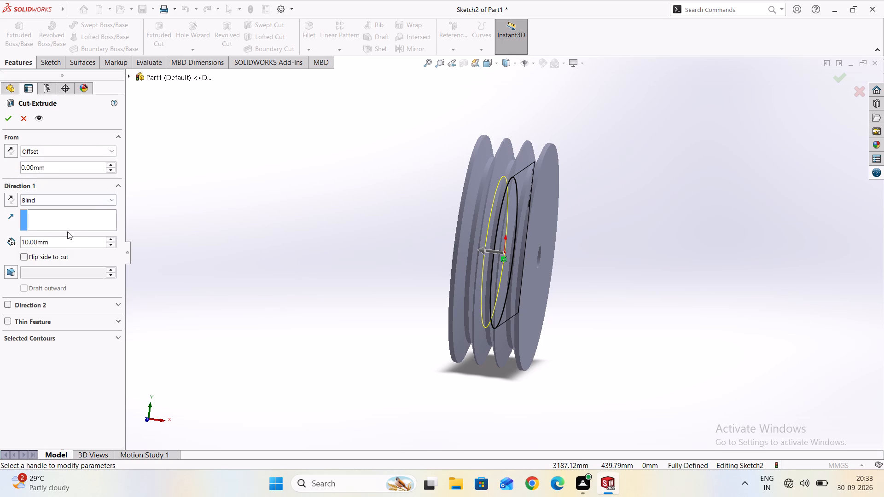
double_click(54, 242)
type("100")
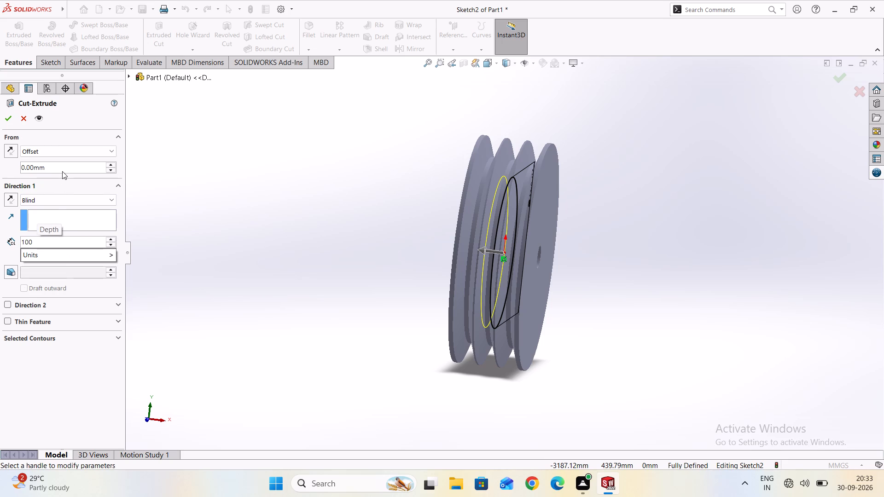
triple_click(62, 169)
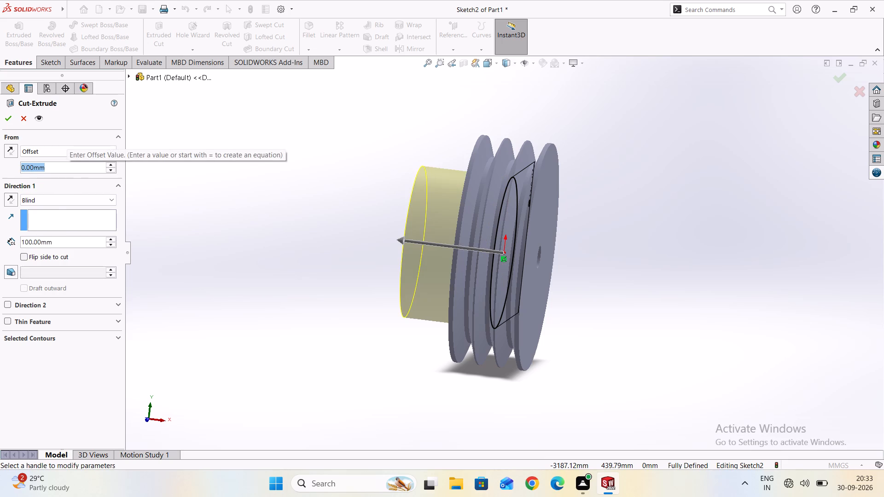
type("111")
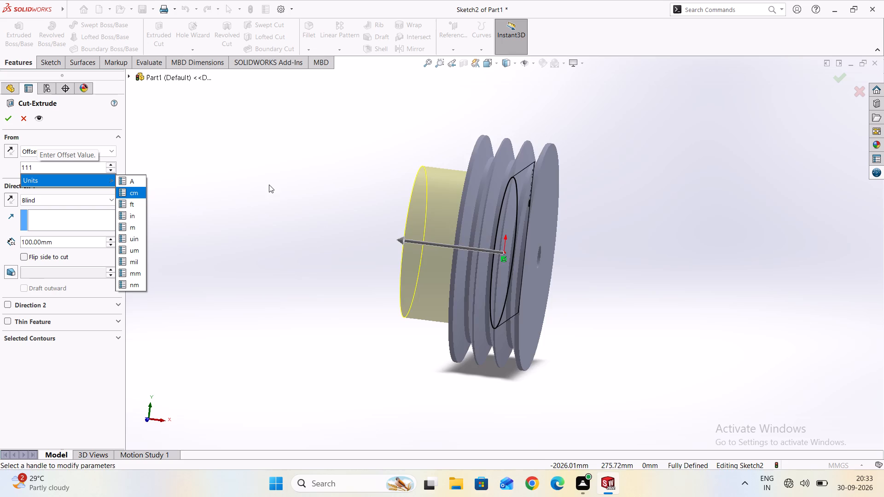
middle_click_drag(269, 185, 308, 196)
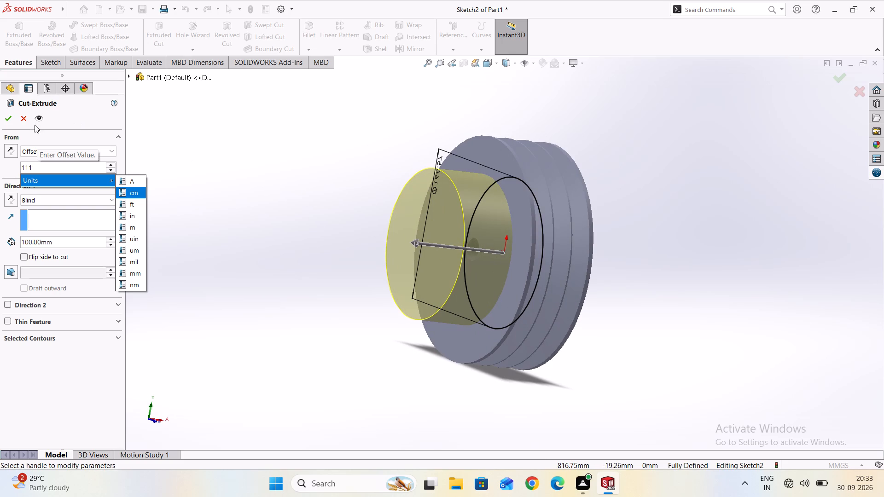
double_click(7, 118)
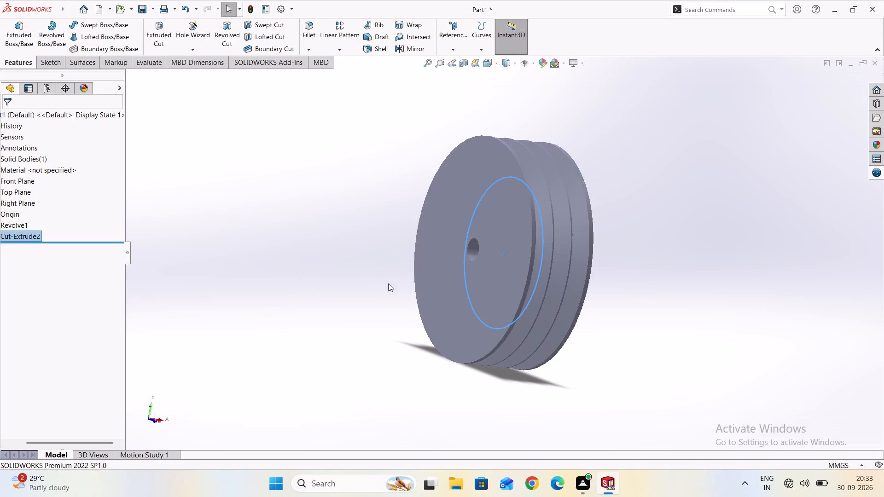
Mirror the circular recess cut about the Right Plane to the other side of the pulley.
middle_click_drag(388, 283, 302, 267)
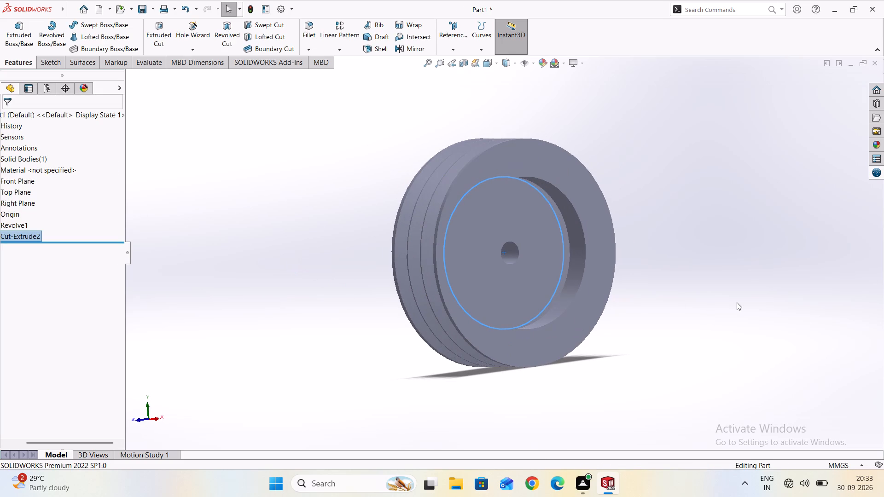
middle_click_drag(739, 302, 622, 321)
middle_click_drag(626, 265, 618, 266)
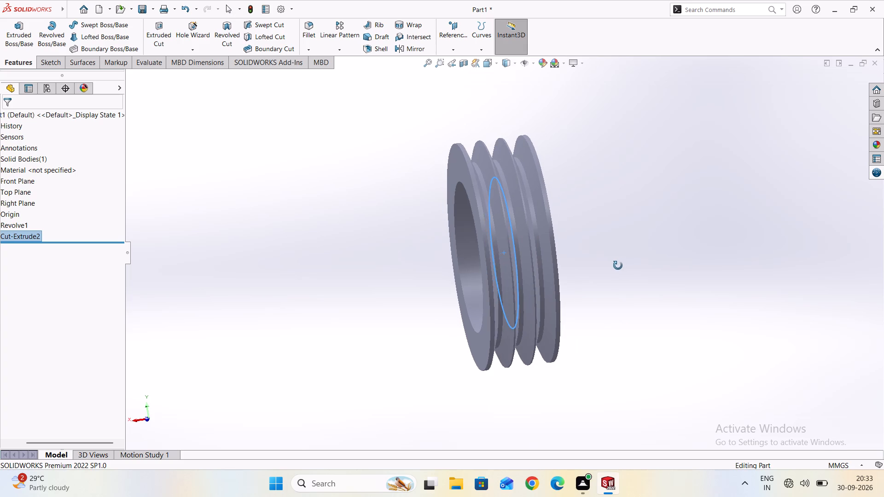
middle_click_drag(618, 266, 617, 266)
left_click(416, 53)
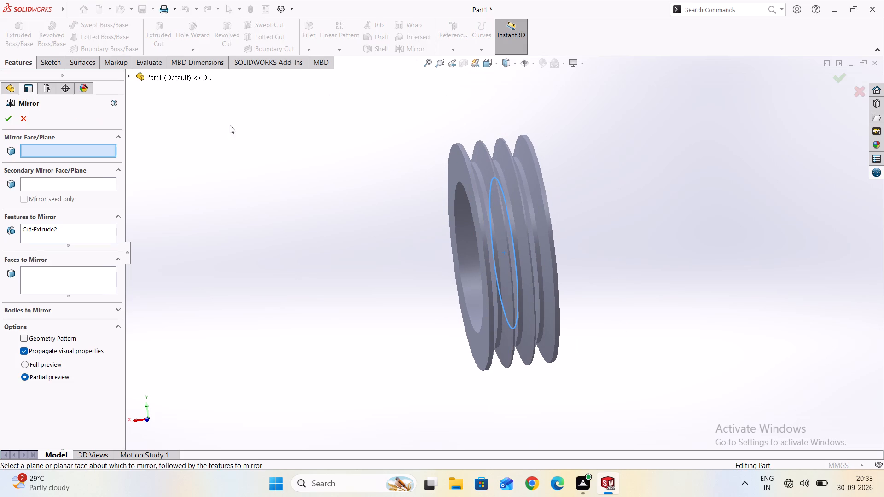
left_click(129, 77)
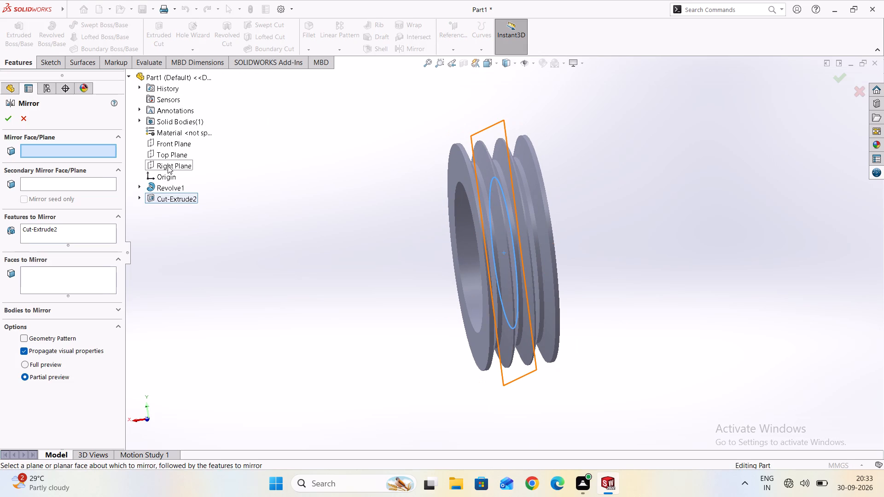
left_click(168, 166)
middle_click_drag(375, 265, 344, 265)
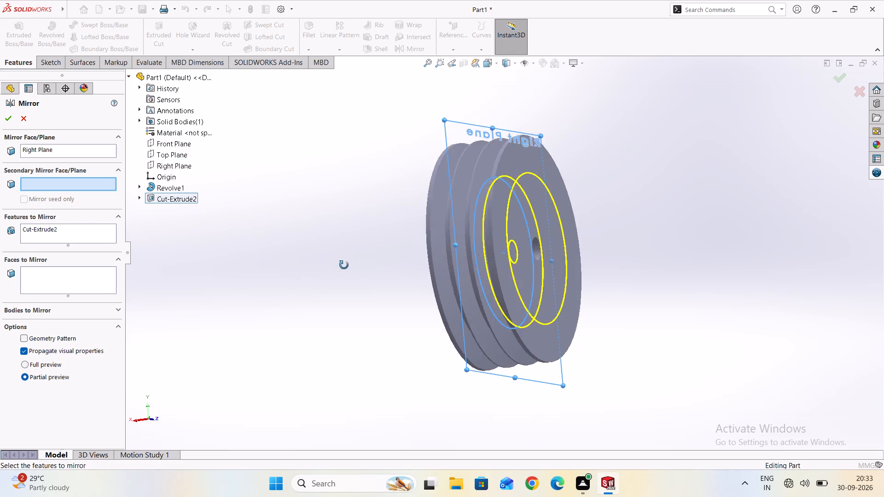
middle_click_drag(344, 265, 339, 277)
left_click(5, 120)
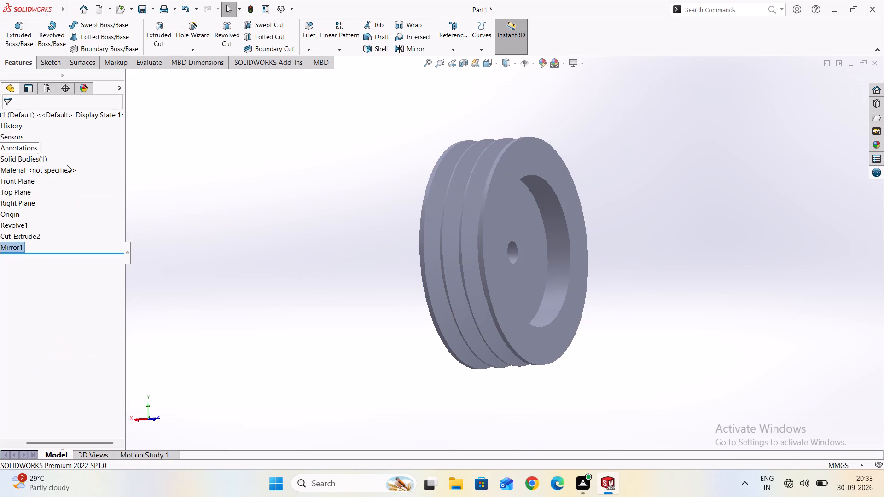
Examine the recesses on both faces of the pulley.
scroll(202, 205, "down", 1)
middle_click_drag(230, 215, 270, 228)
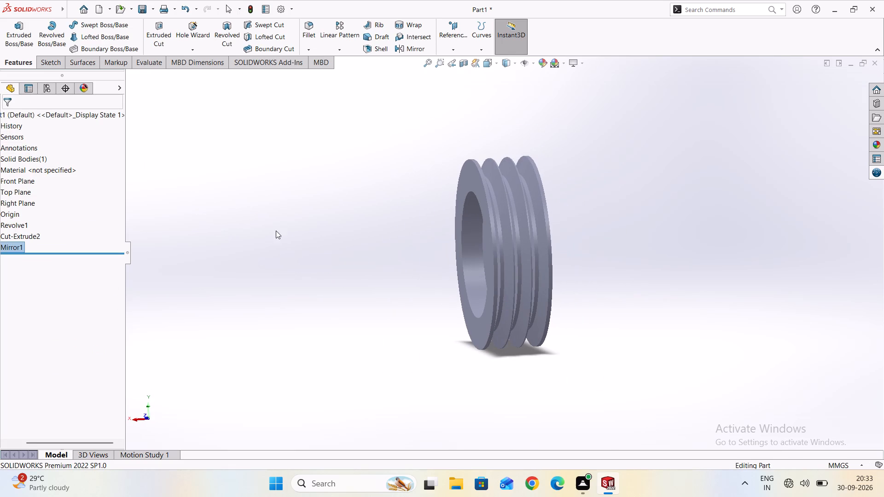
scroll(606, 295, "up", 1)
middle_click_drag(606, 295, 526, 298)
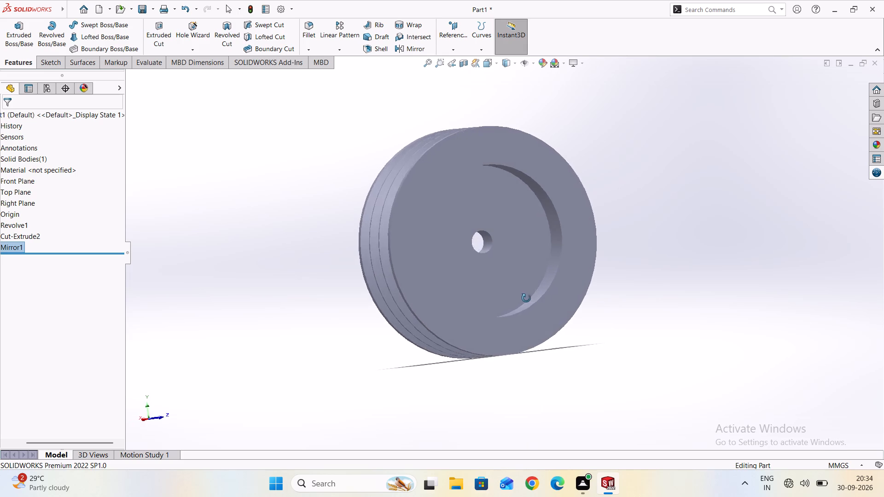
middle_click_drag(526, 298, 622, 318)
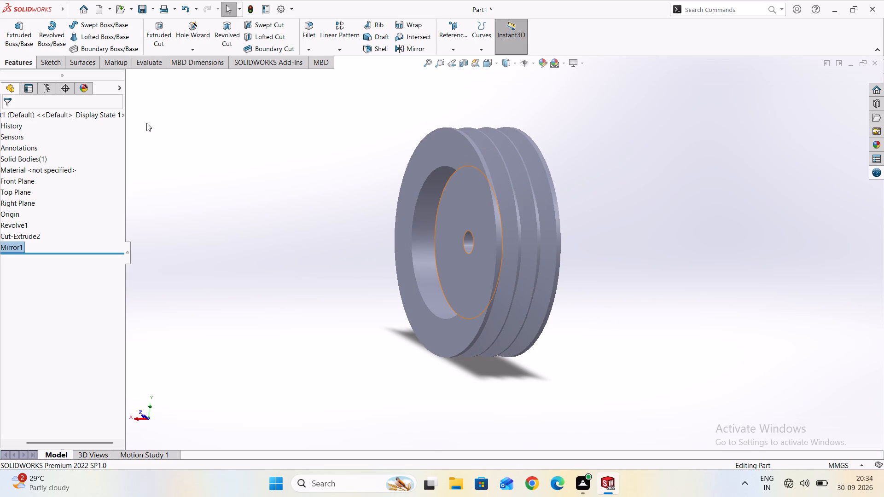
middle_click_drag(174, 182, 199, 190)
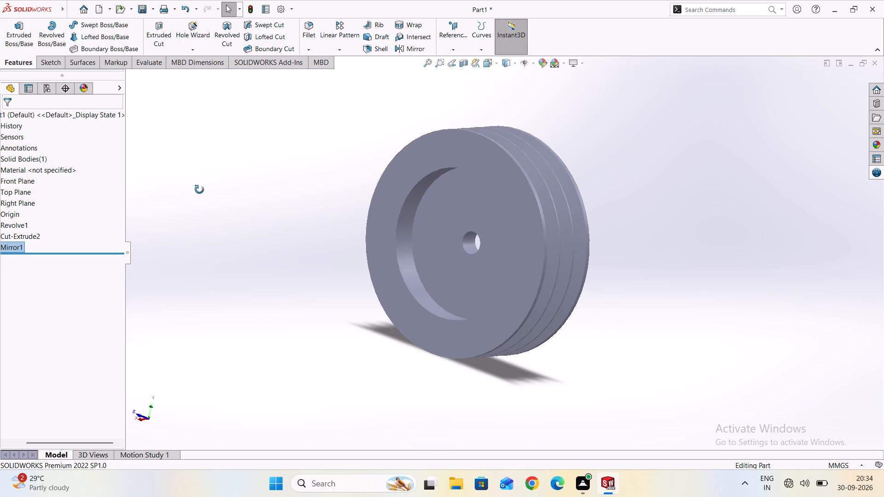
Sketch a circle centred on the origin on the Right Plane and dimension its diameter to 125 mm.
middle_click_drag(199, 190, 200, 190)
left_click(19, 200)
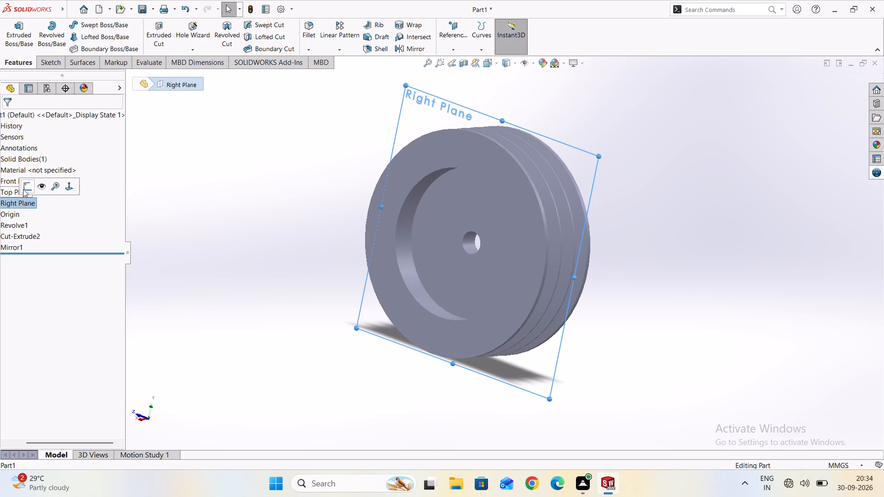
left_click(23, 189)
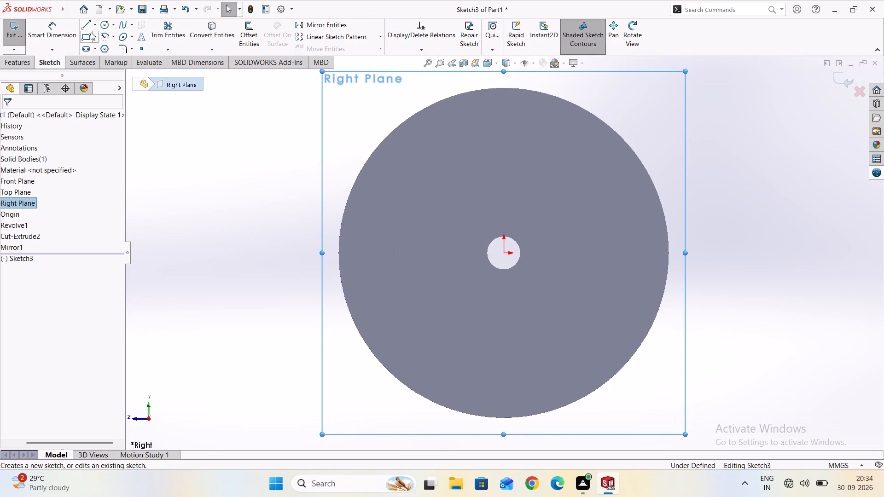
left_click(102, 26)
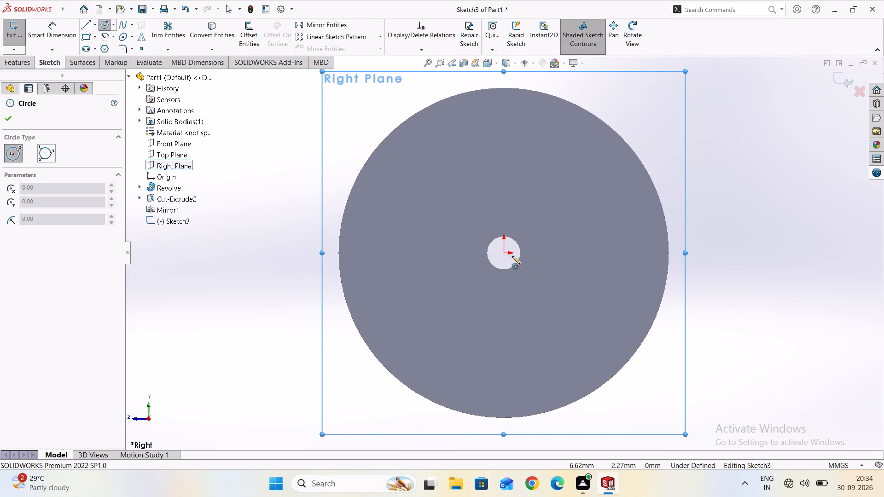
left_click(503, 252)
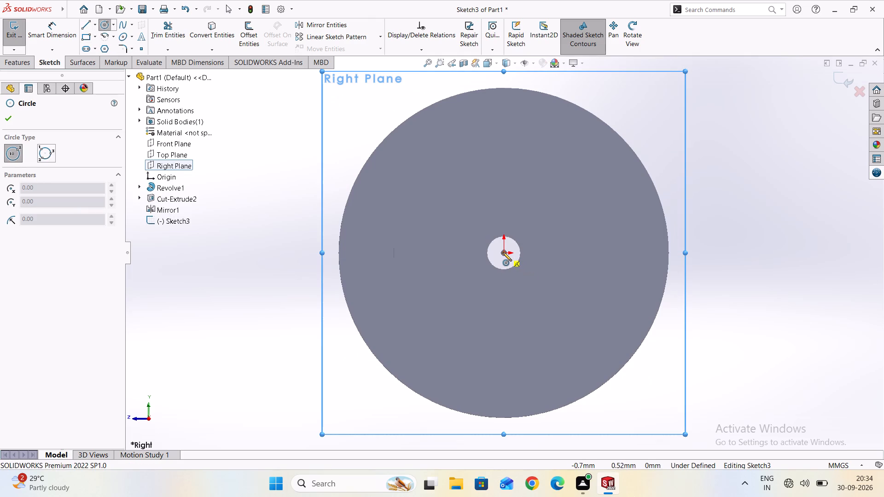
left_click(542, 353)
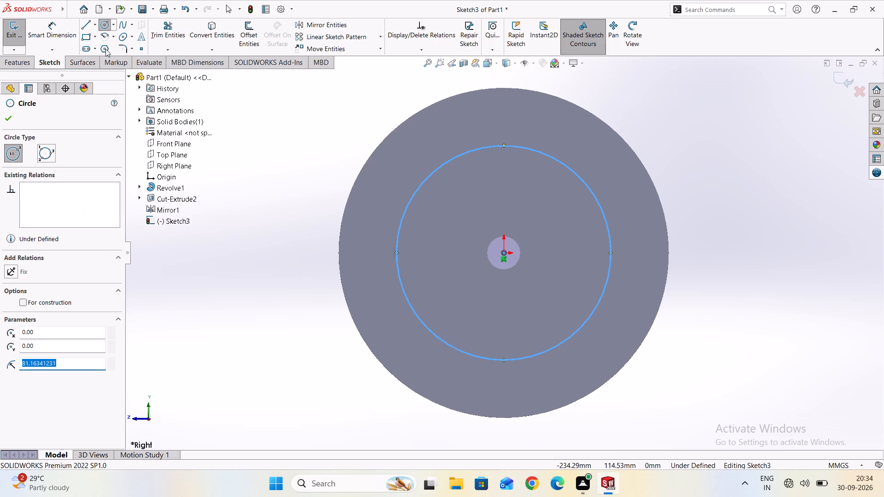
double_click(46, 34)
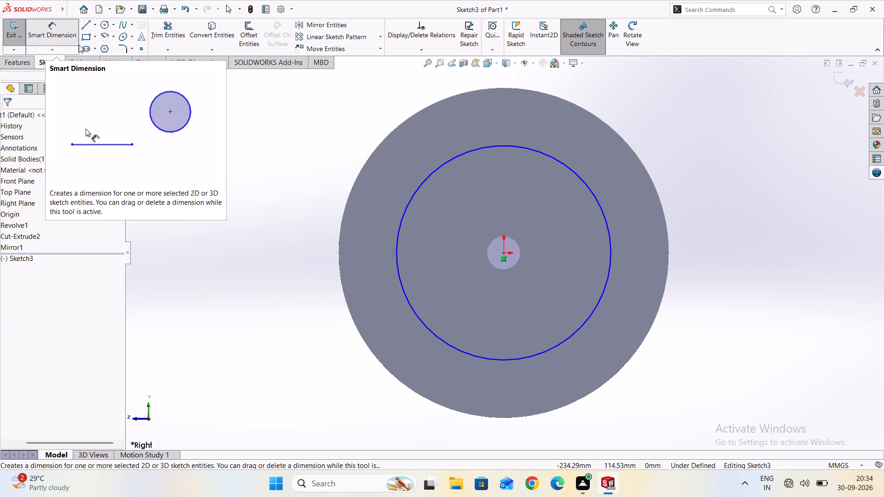
left_click(559, 162)
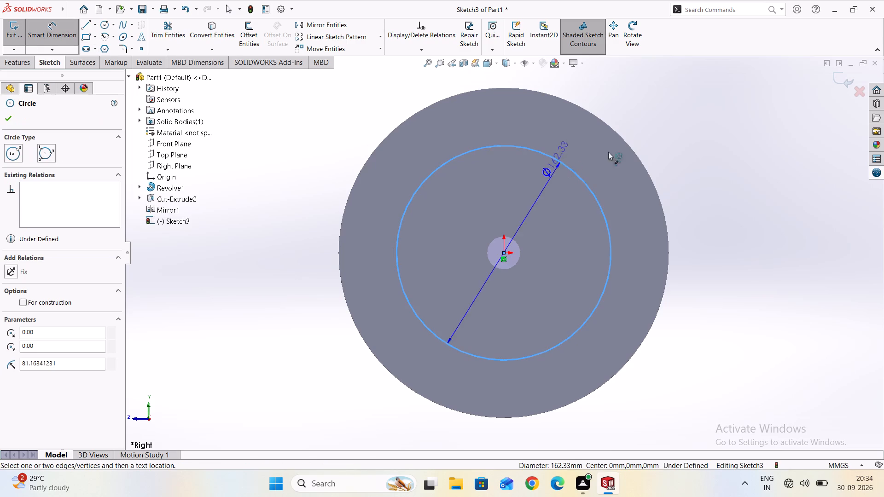
left_click(679, 105)
type("125")
key("Return")
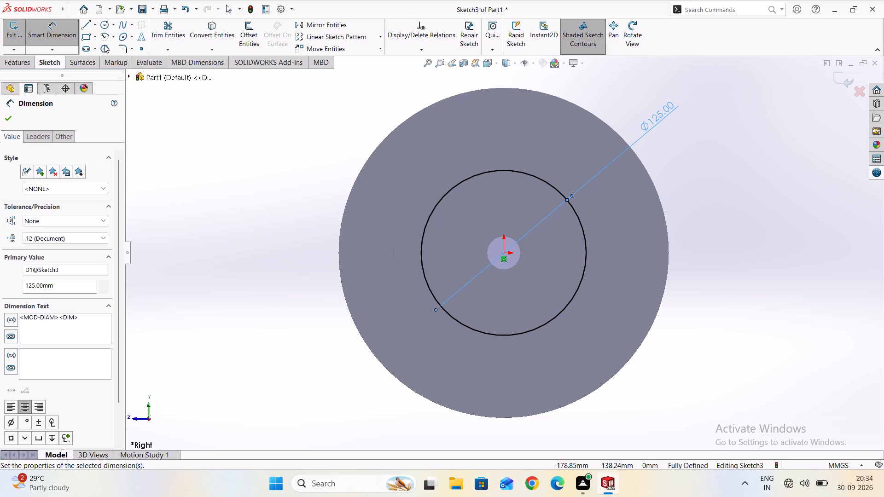
left_click(10, 116)
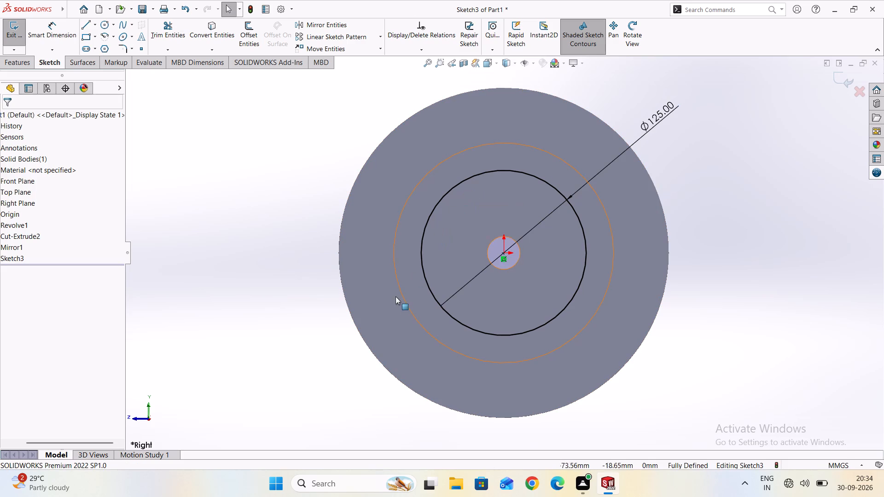
Convert the 125 mm circle to construction geometry.
left_click(437, 204)
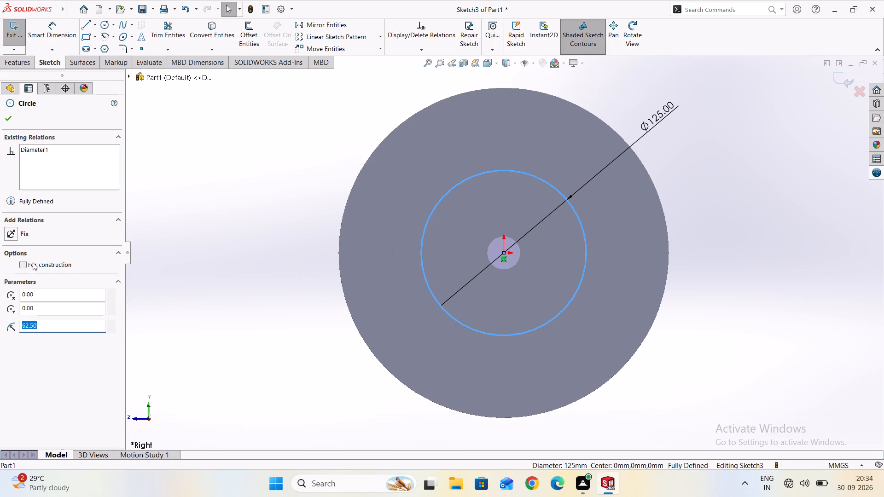
double_click(33, 262)
left_click(11, 120)
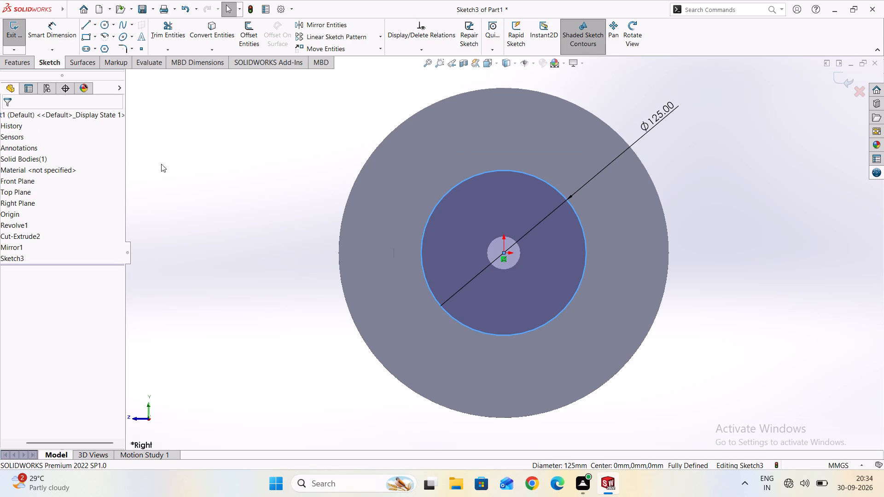
key("Escape")
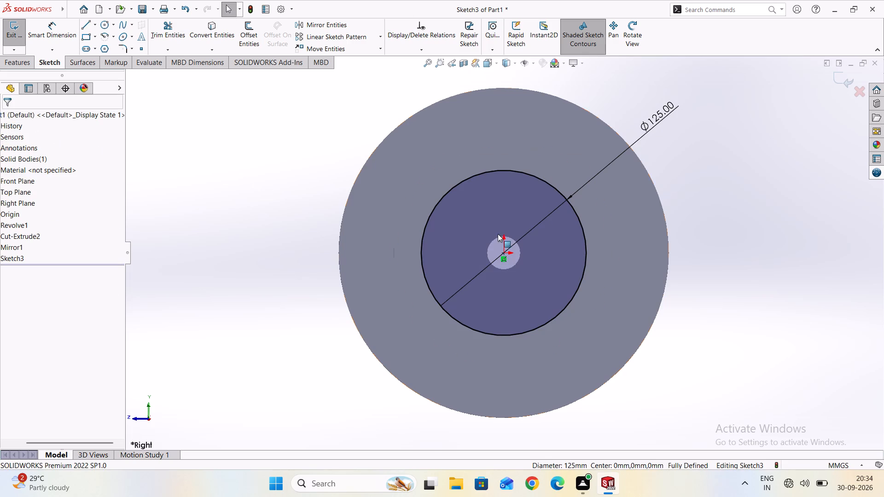
scroll(478, 176, "up", 2)
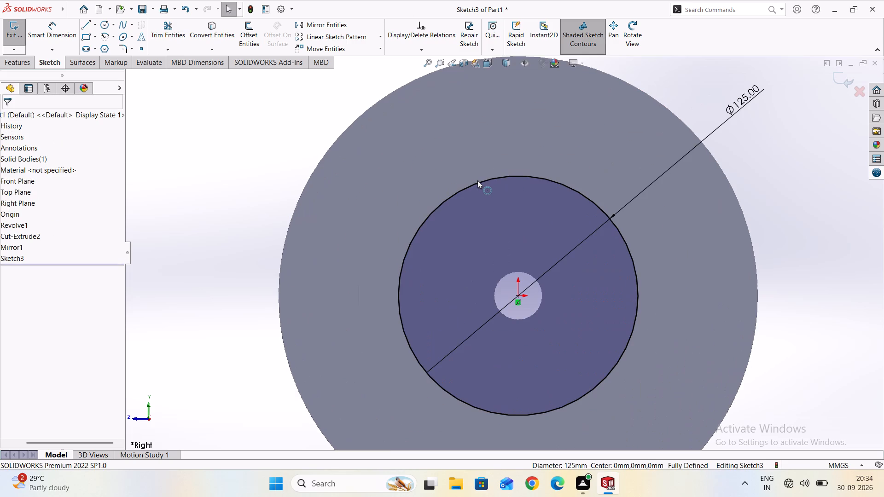
left_click(459, 192)
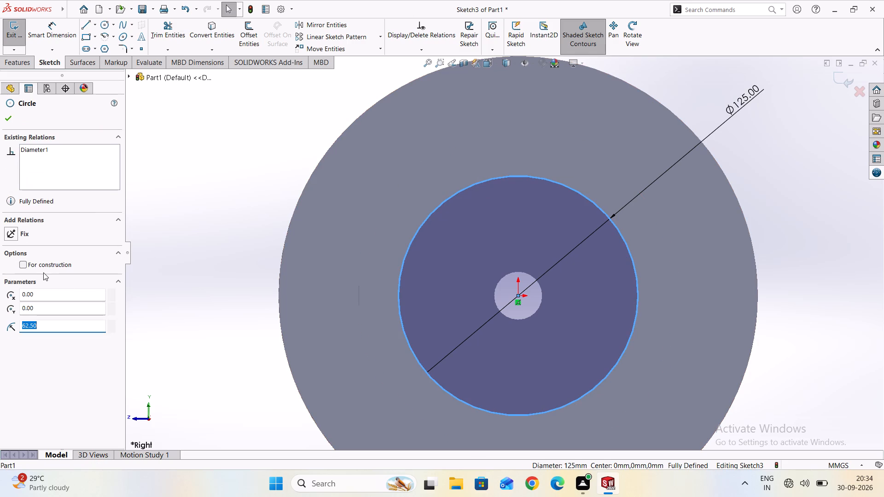
left_click(36, 265)
left_click(8, 124)
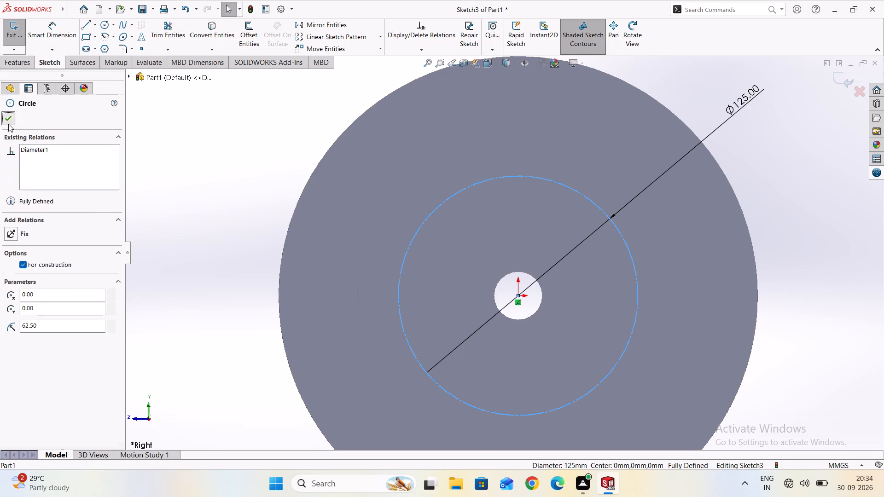
scroll(187, 212, "down", 2)
key("Escape")
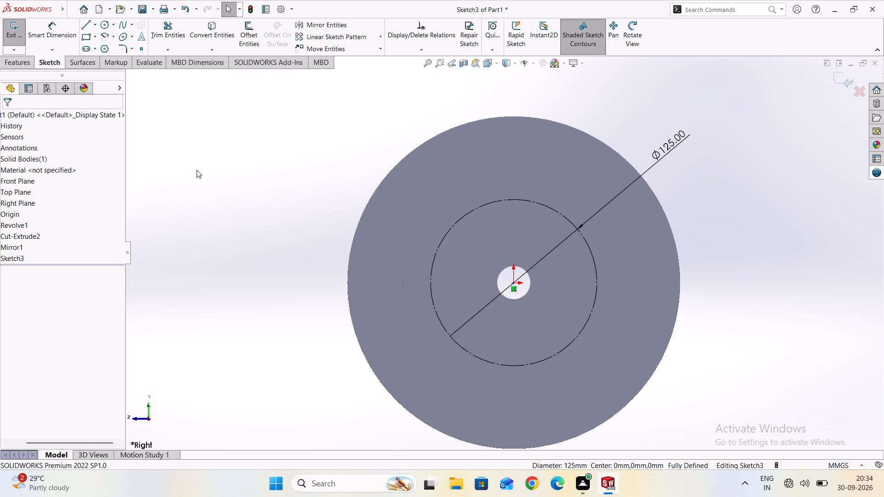
Sketch a 36 mm diameter circle centred on the construction circle, horizontally level with the origin on the +X side of the sketch.
left_click(103, 23)
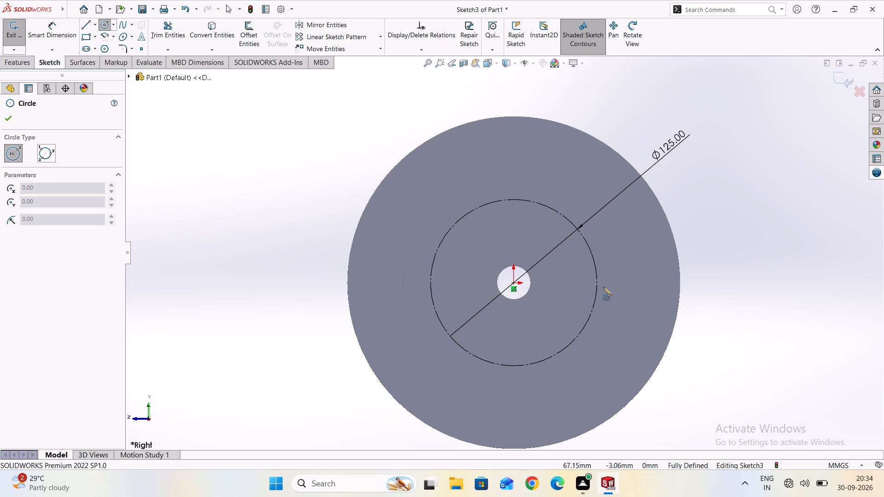
scroll(595, 285, "up", 1)
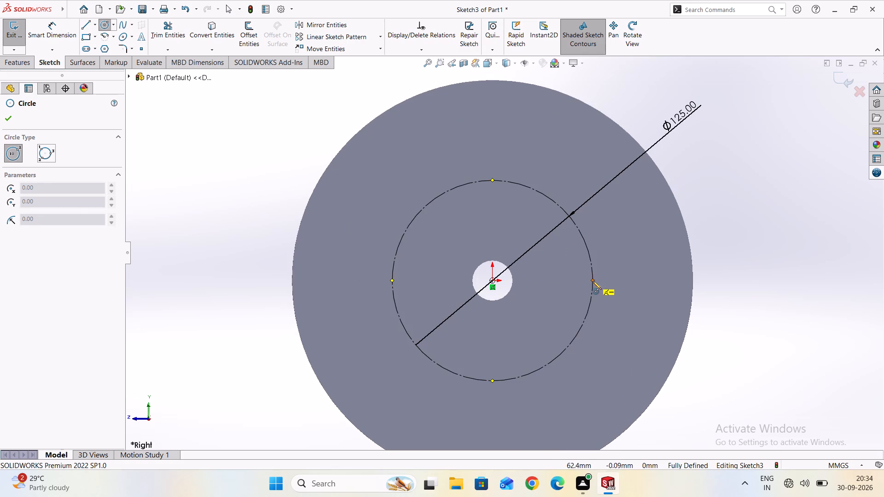
left_click(593, 281)
left_click(601, 298)
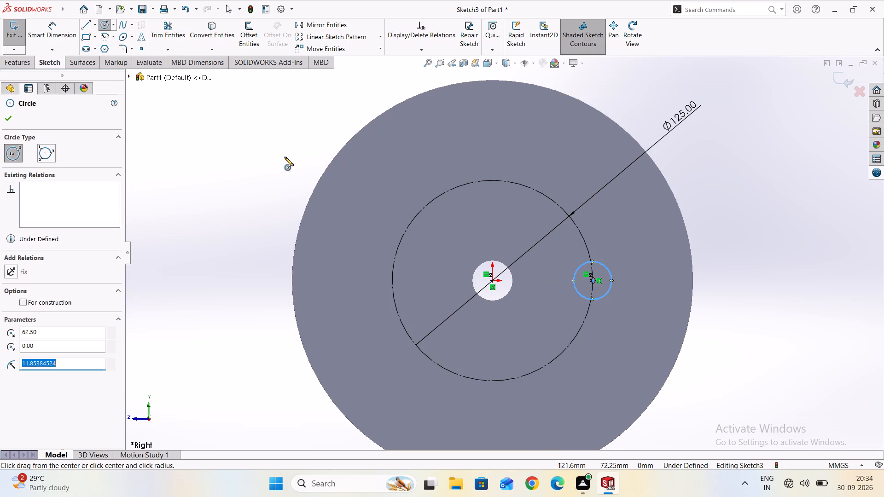
double_click(60, 30)
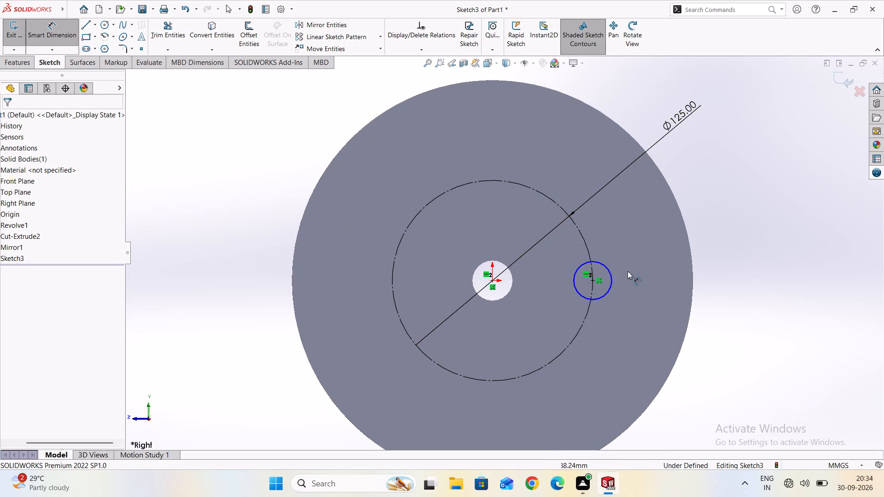
left_click(611, 273)
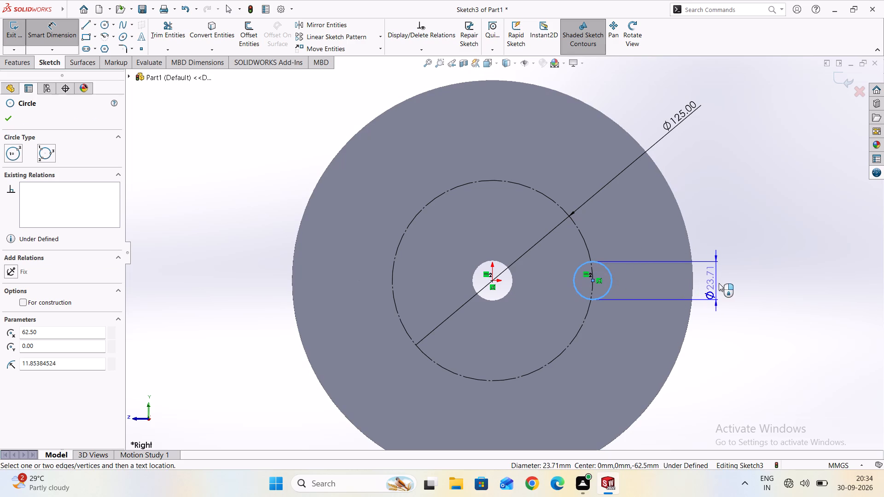
left_click(767, 277)
type("36")
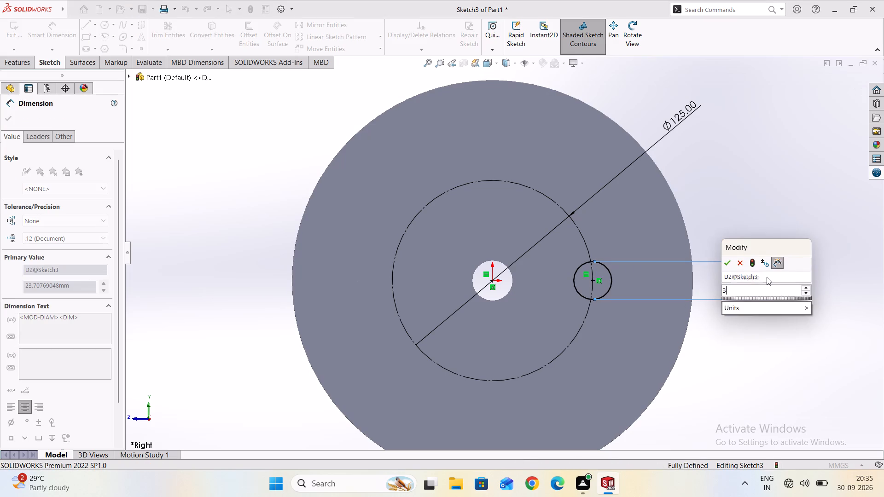
key("Return")
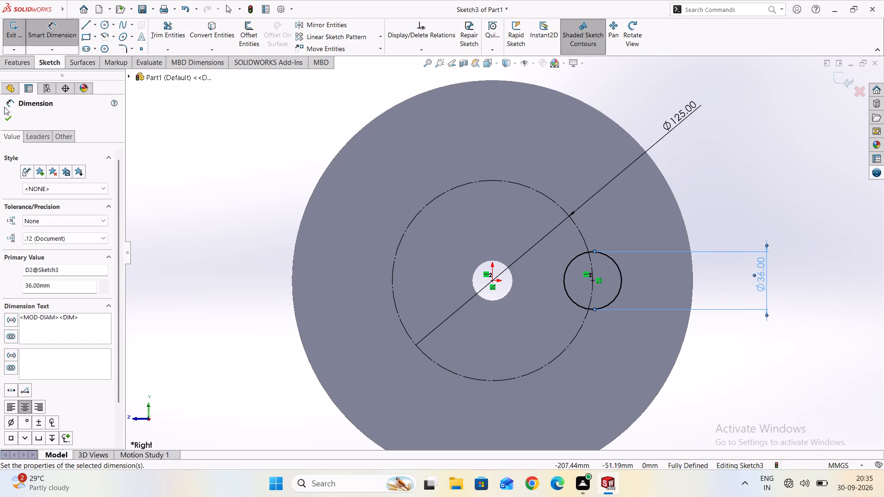
left_click(6, 121)
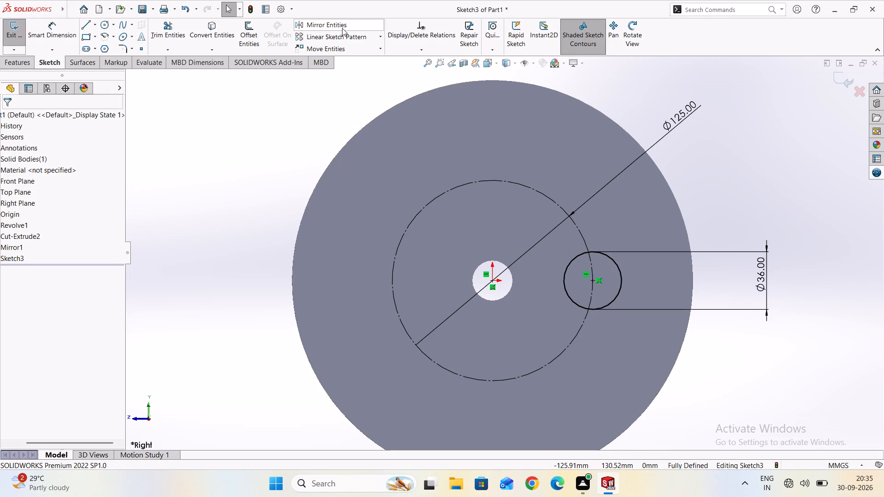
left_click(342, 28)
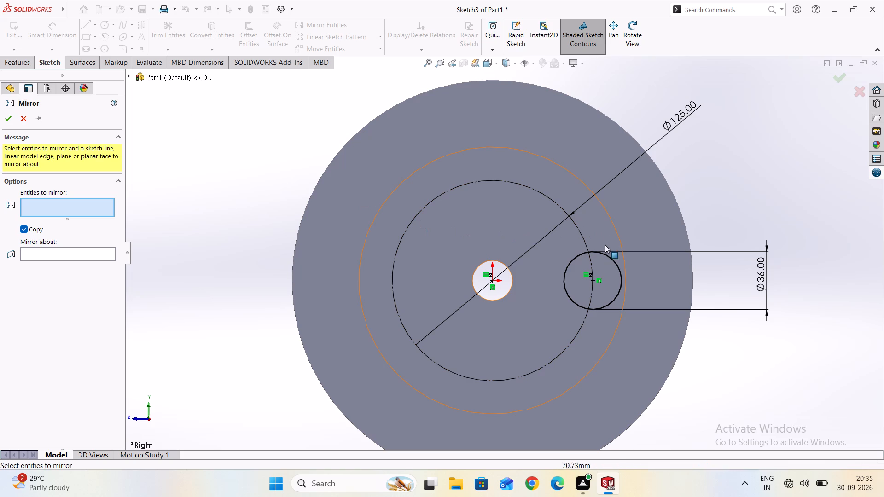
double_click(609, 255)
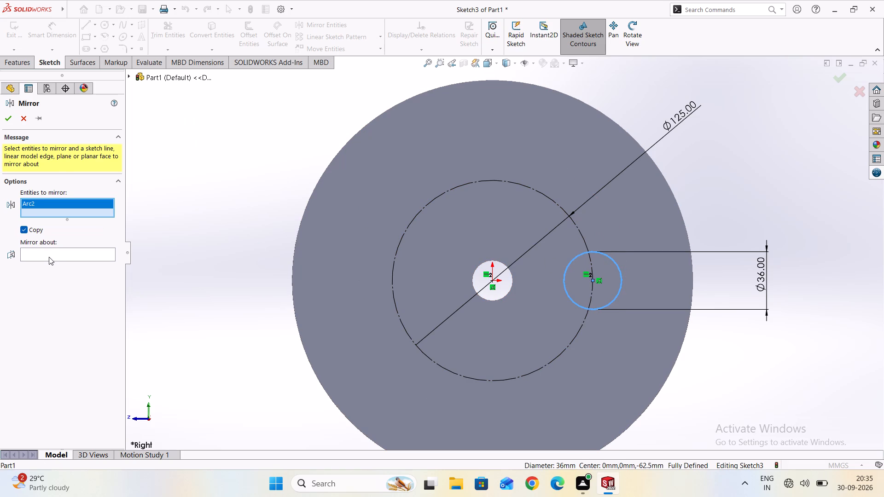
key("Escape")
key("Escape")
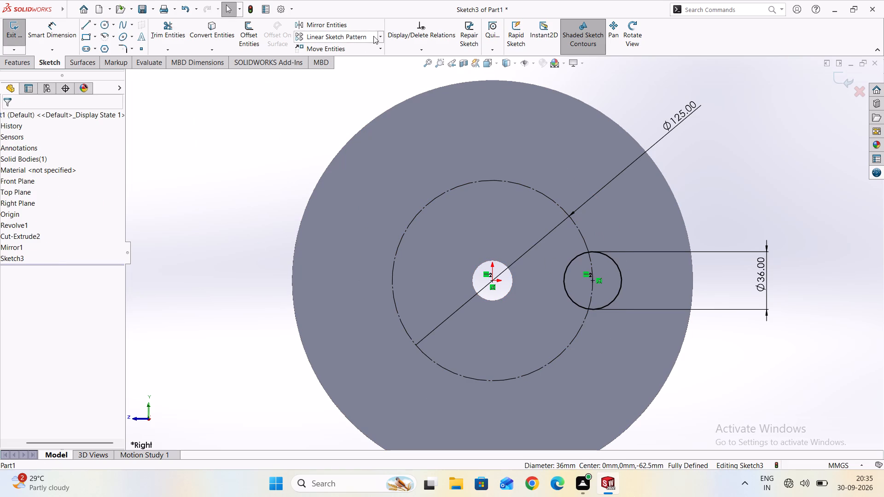
Circular-pattern the 36 mm circle around the origin with 4 equally spaced instances over 360 degrees.
left_click(380, 36)
left_click(369, 60)
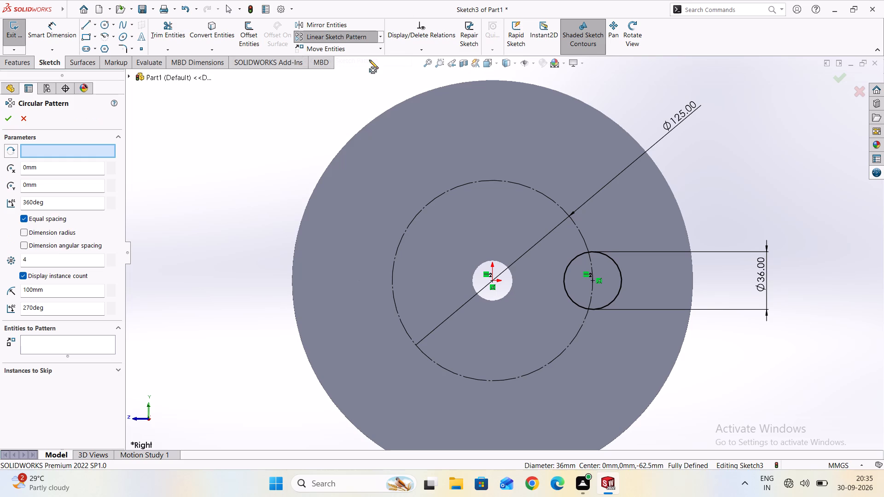
left_click(36, 346)
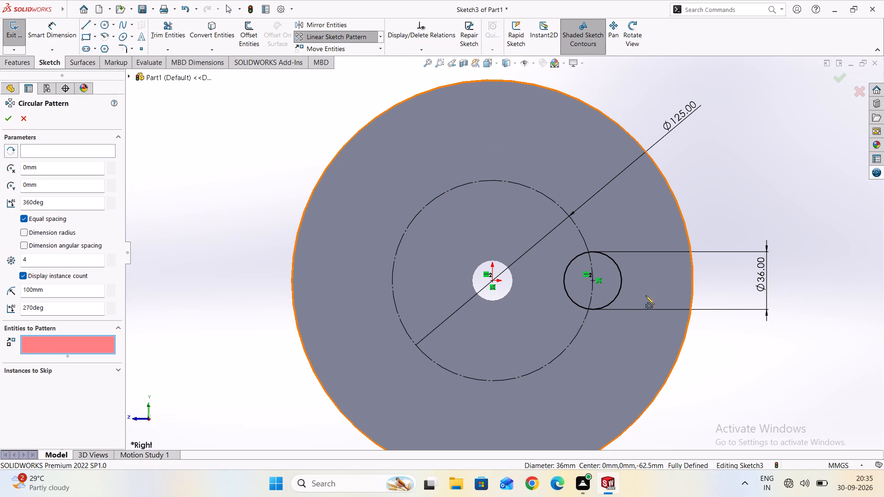
left_click(620, 274)
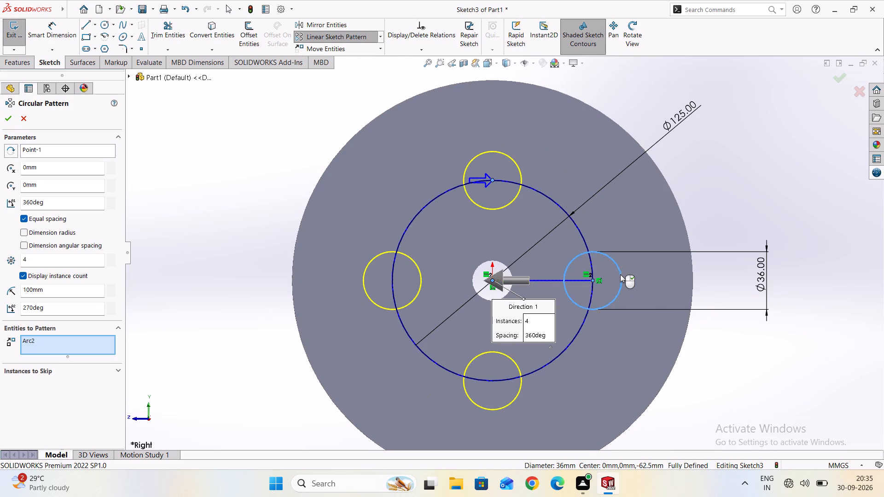
left_click(8, 121)
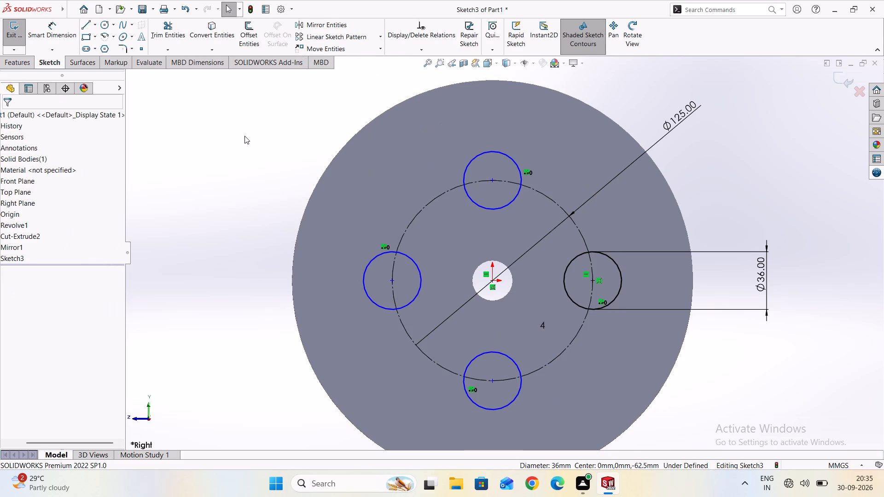
key("Escape")
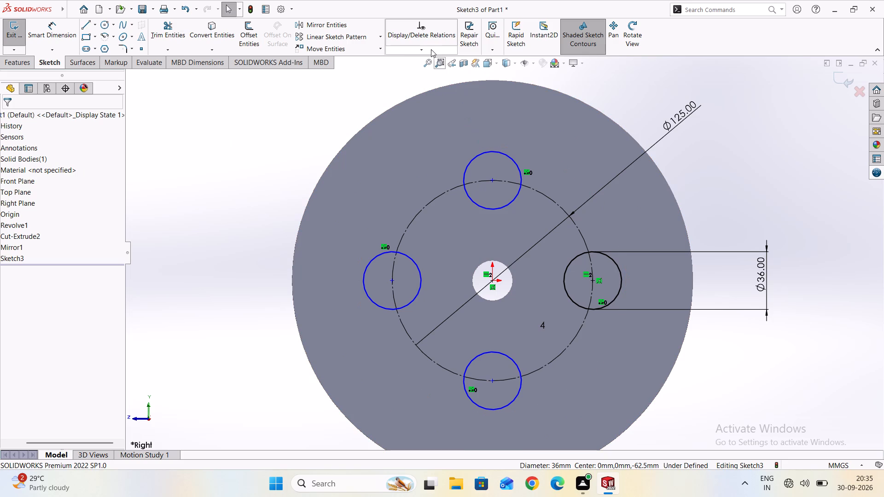
Fully define the three patterned 36 mm circles with calculated relations and dimensions, using only those selected entities.
left_click(431, 49)
left_click(425, 82)
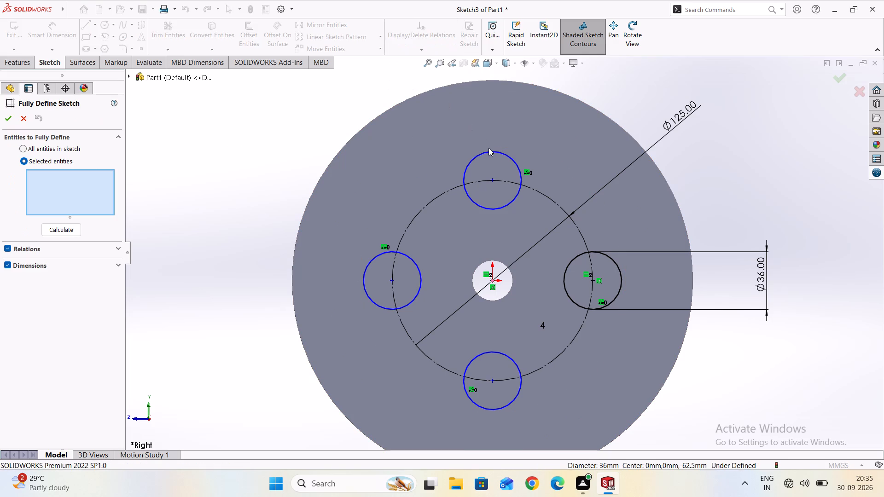
left_click(489, 150)
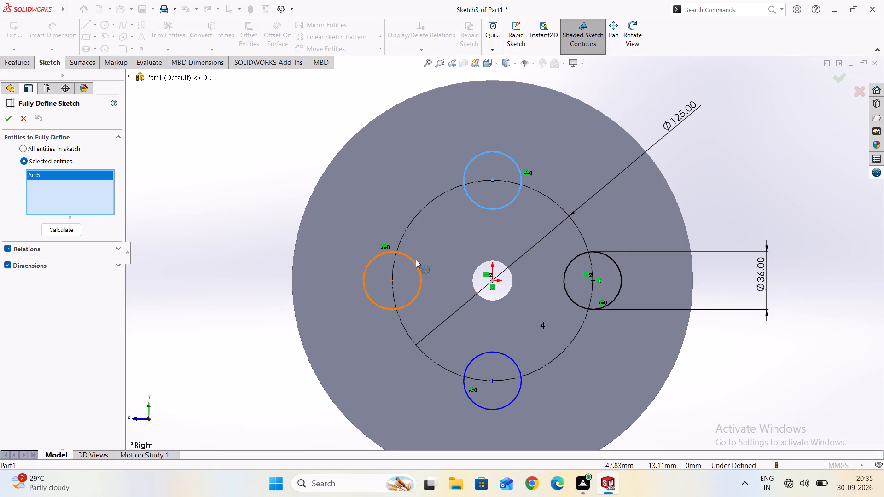
left_click(415, 260)
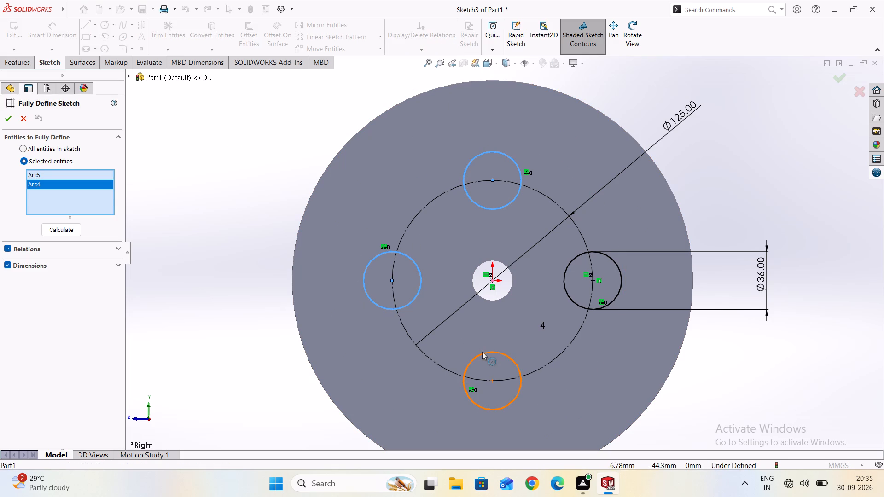
left_click(482, 352)
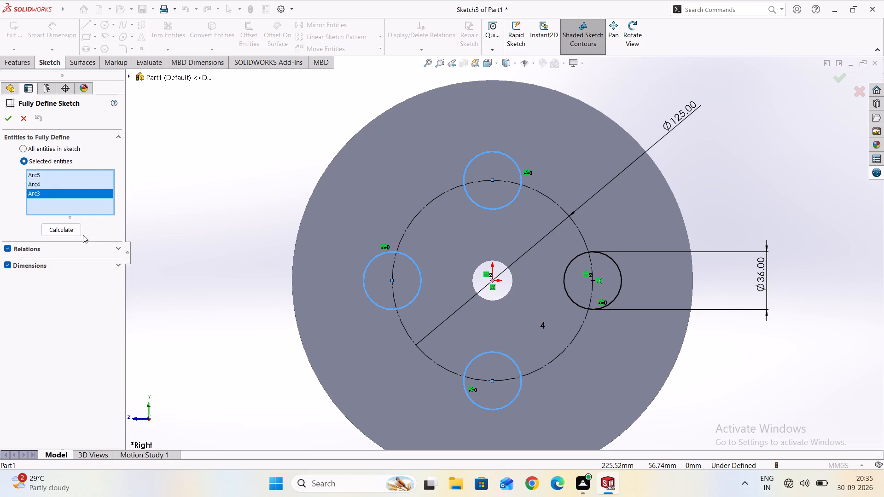
left_click(62, 229)
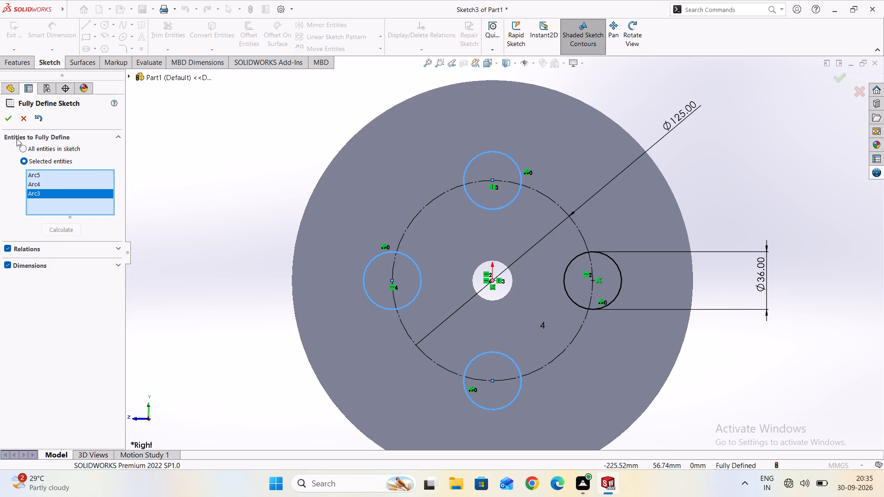
double_click(8, 120)
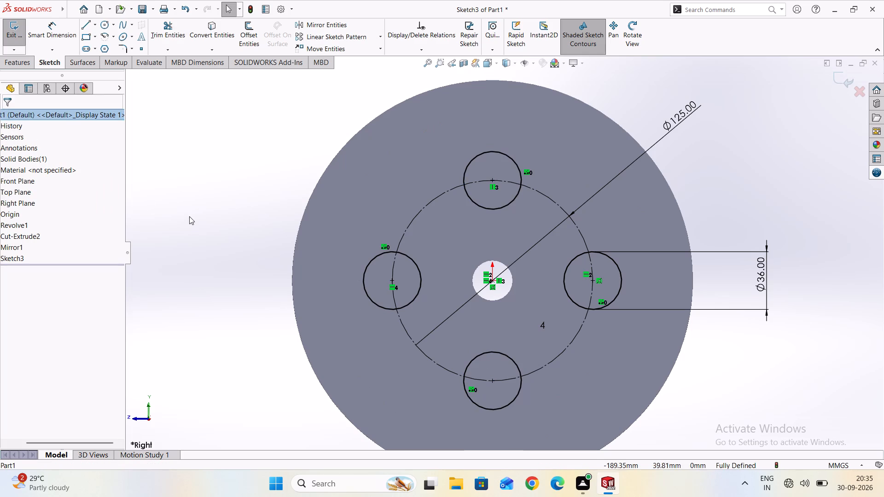
Cut-extrude the four 36 mm circles through the pulley web using a Mid Plane end condition at 100 mm depth.
left_click(29, 63)
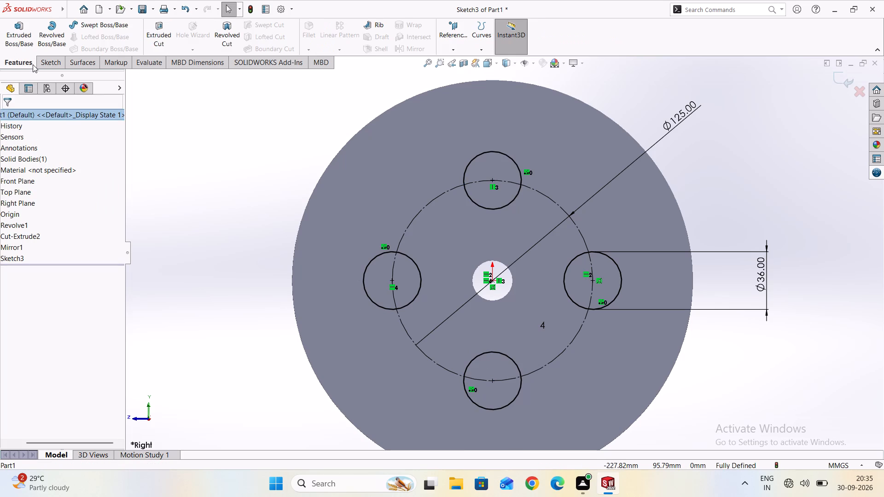
left_click(162, 34)
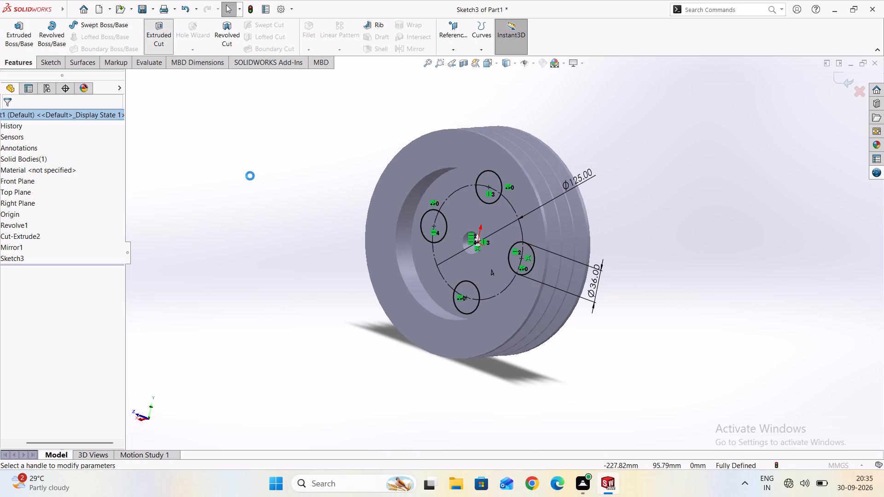
middle_click_drag(342, 313, 318, 306)
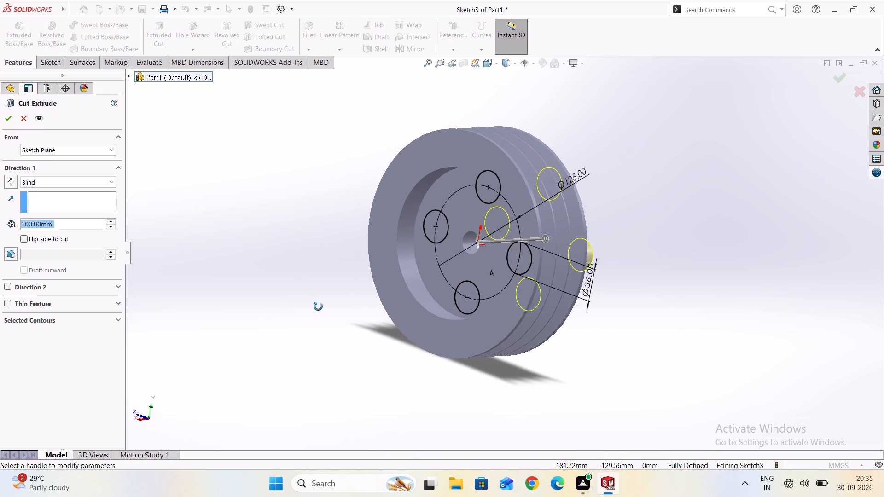
middle_click_drag(318, 306, 262, 302)
scroll(276, 301, "down", 1)
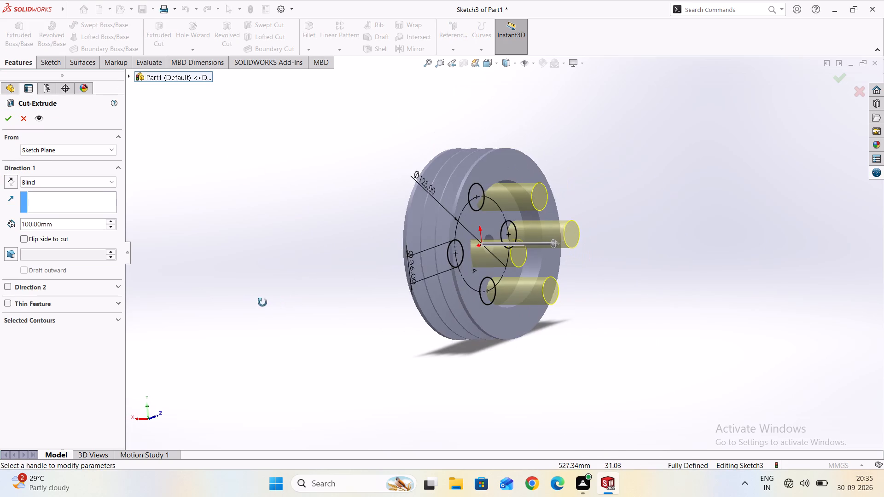
middle_click_drag(262, 302, 291, 309)
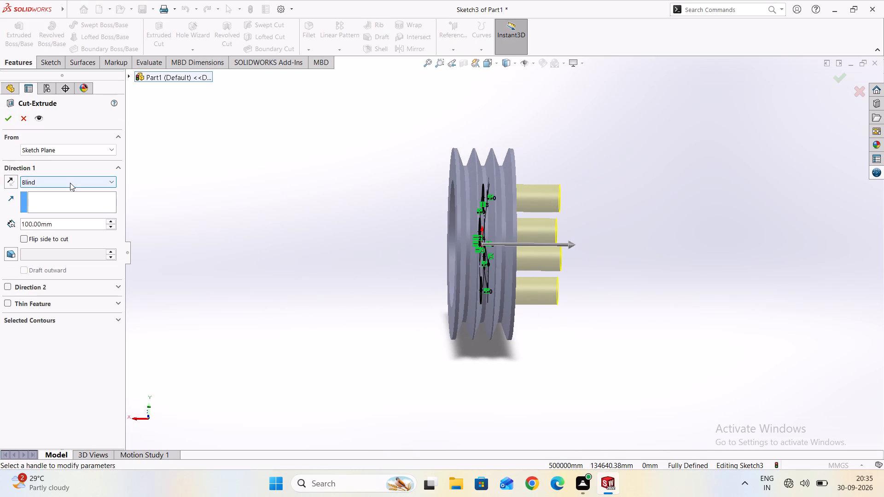
left_click(70, 183)
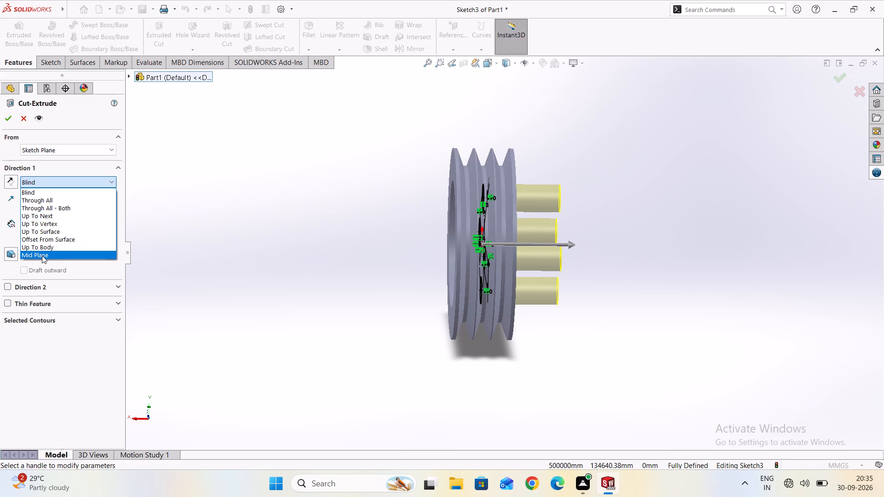
left_click(41, 256)
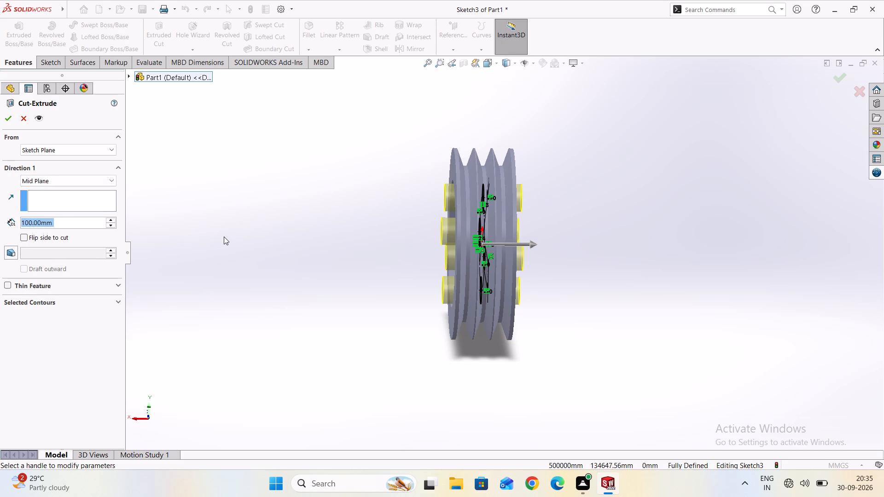
middle_click_drag(227, 237, 262, 249)
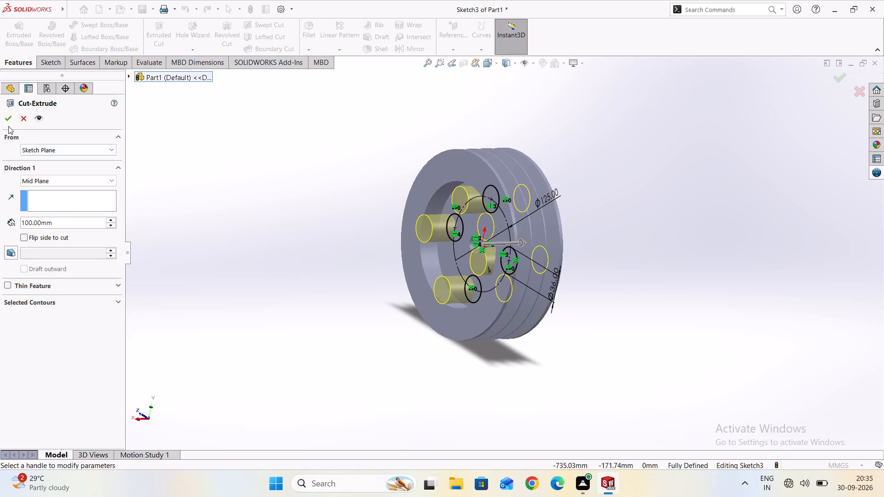
left_click(8, 123)
Examine the four cut holes, the face recess and the V-grooves from several angles.
middle_click_drag(330, 249, 349, 257)
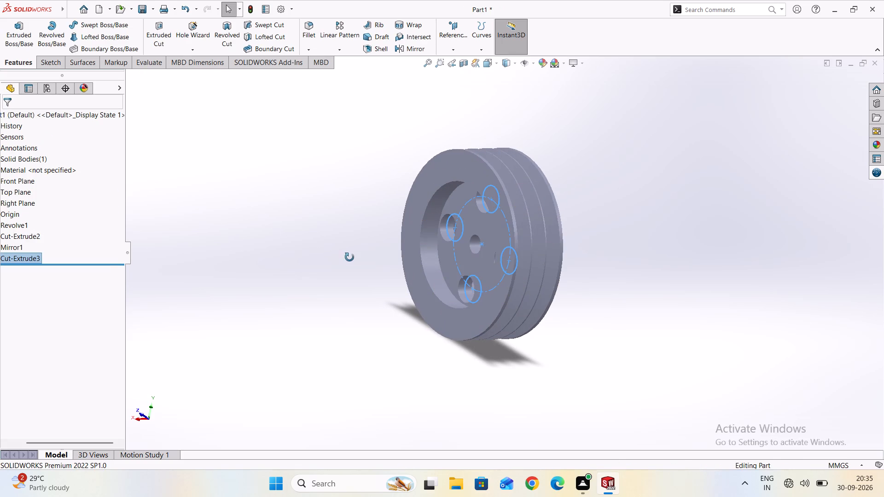
middle_click_drag(349, 257, 360, 262)
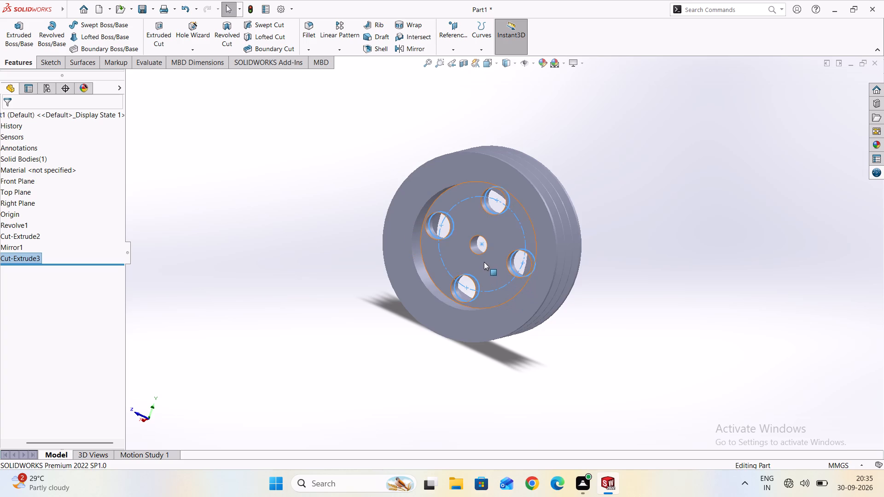
scroll(483, 261, "up", 2)
scroll(687, 267, "up", 1)
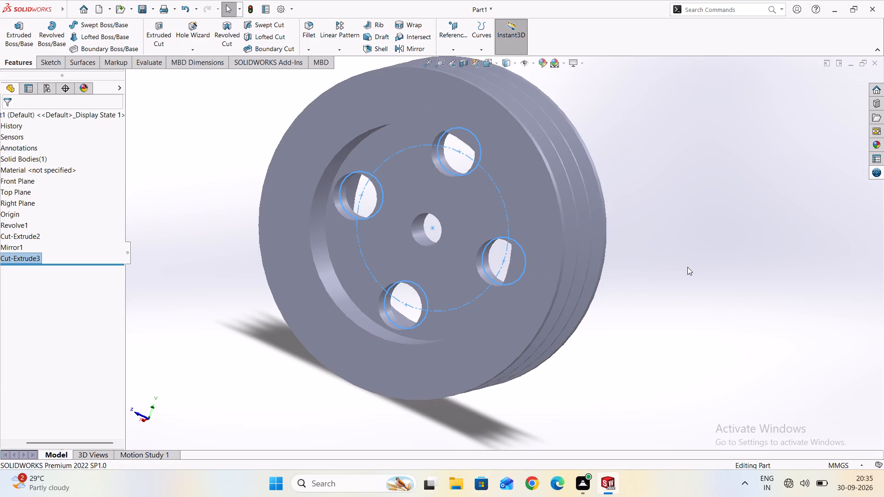
middle_click_drag(683, 271, 629, 312)
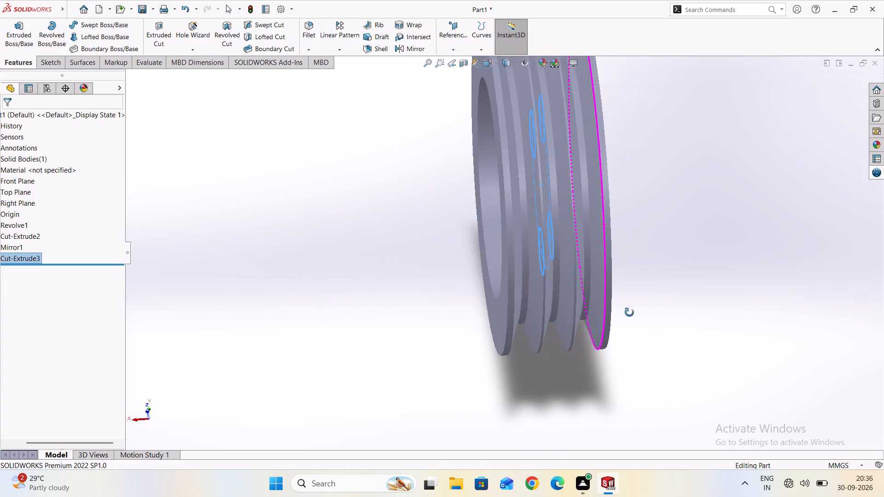
middle_click_drag(629, 312, 634, 314)
middle_click_drag(656, 98, 670, 146, "ctrl")
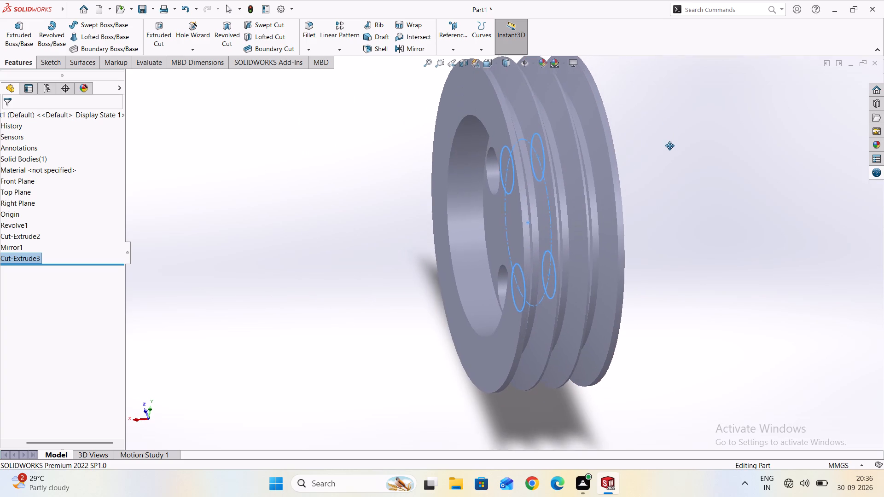
middle_click_drag(670, 146, 673, 153, "ctrl")
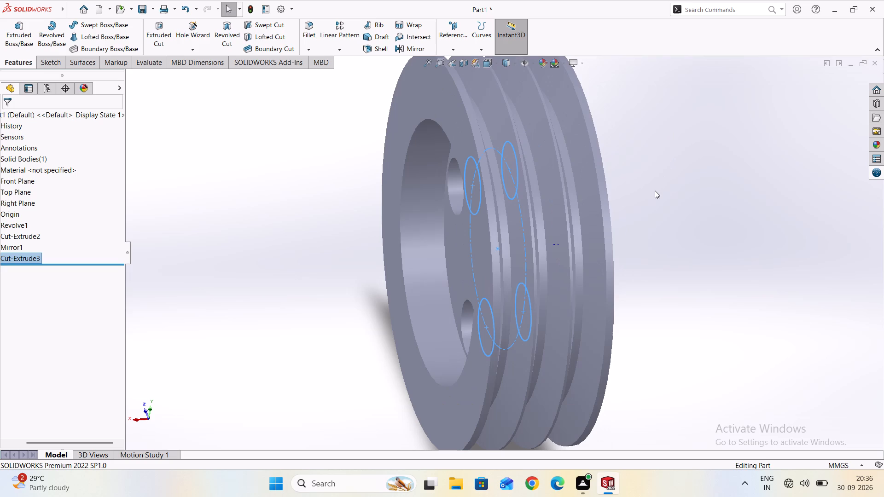
scroll(655, 191, "up", 1)
Open a new sketch on the Right Plane.
left_click(22, 201)
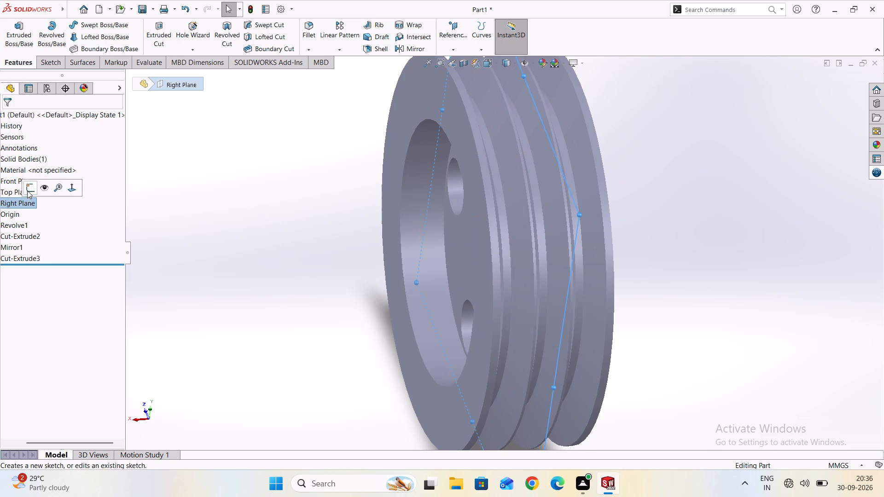
double_click(28, 190)
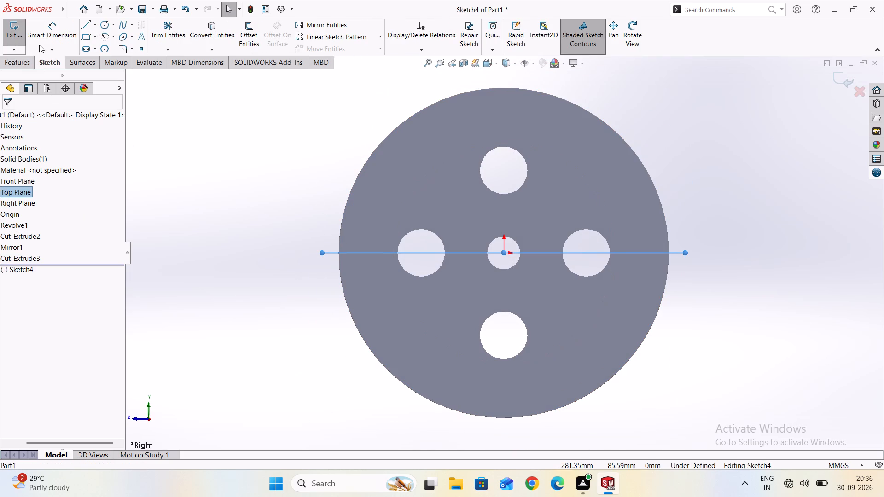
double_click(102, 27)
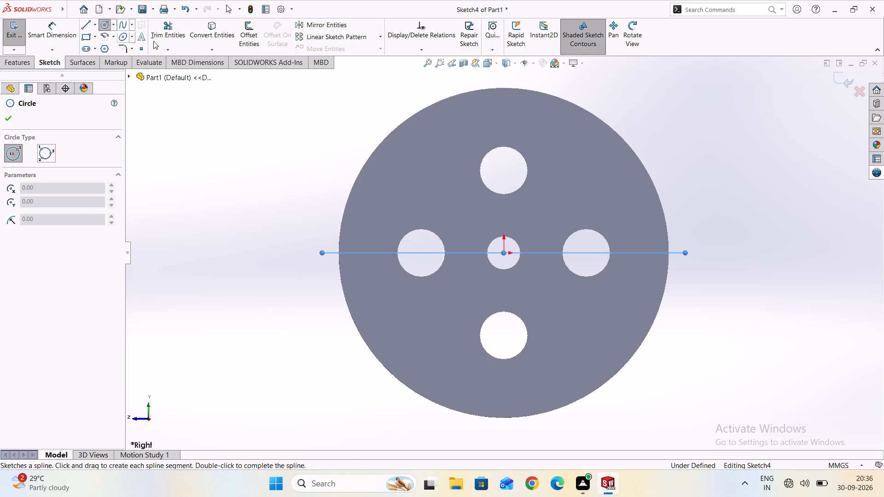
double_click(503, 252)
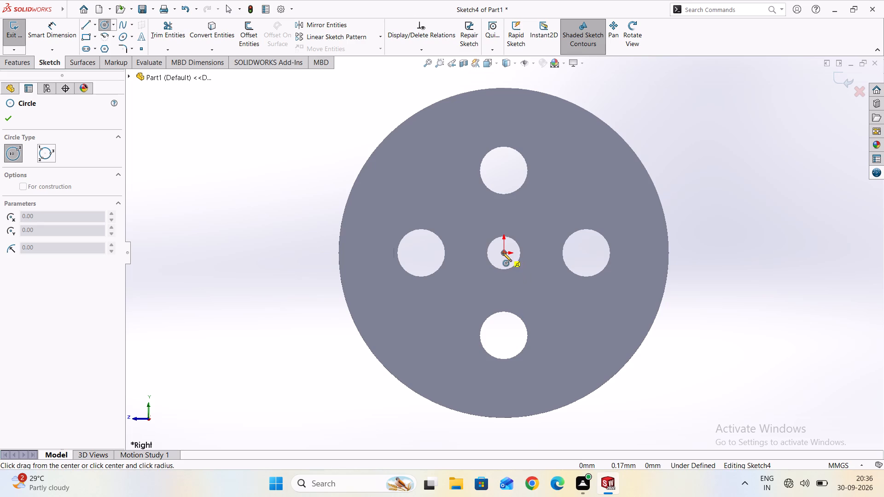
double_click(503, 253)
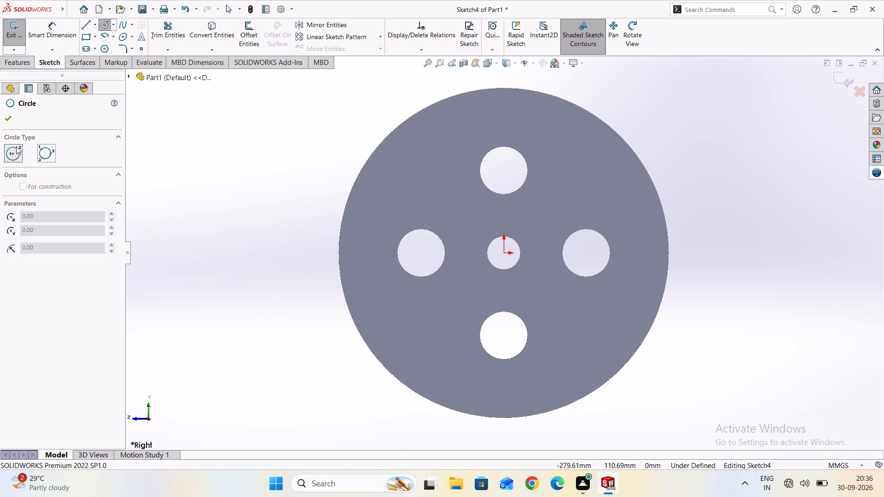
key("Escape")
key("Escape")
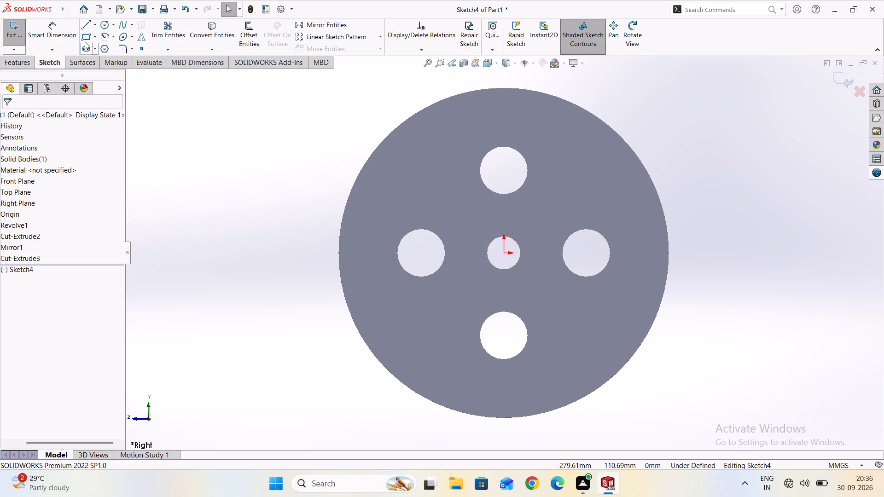
Sketch a circle centred on the origin around the bore and dimension its diameter to 50 mm.
left_click(105, 23)
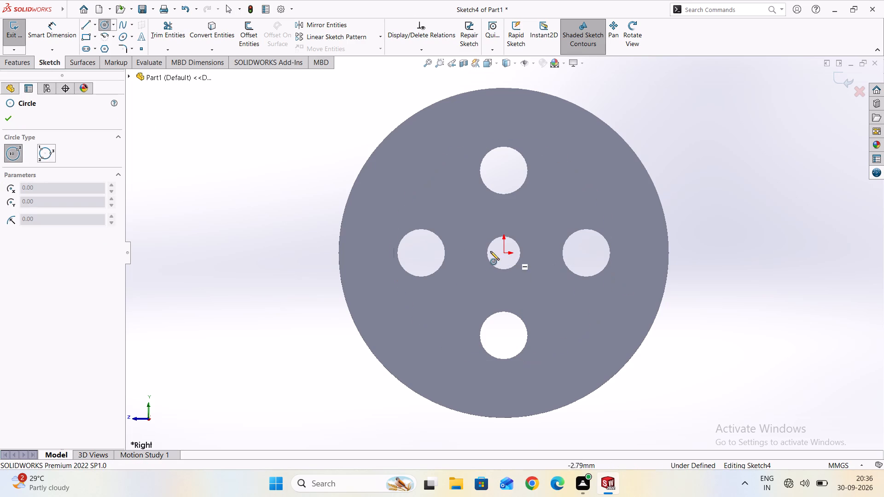
left_click(503, 253)
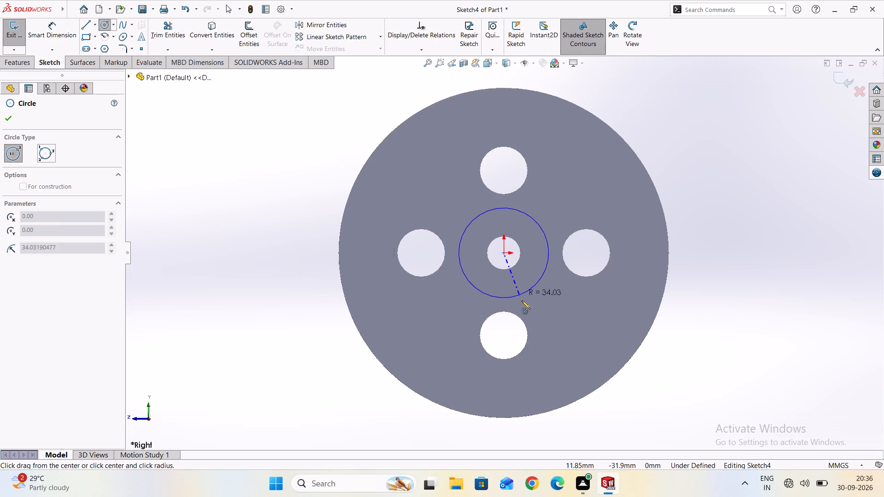
left_click(521, 290)
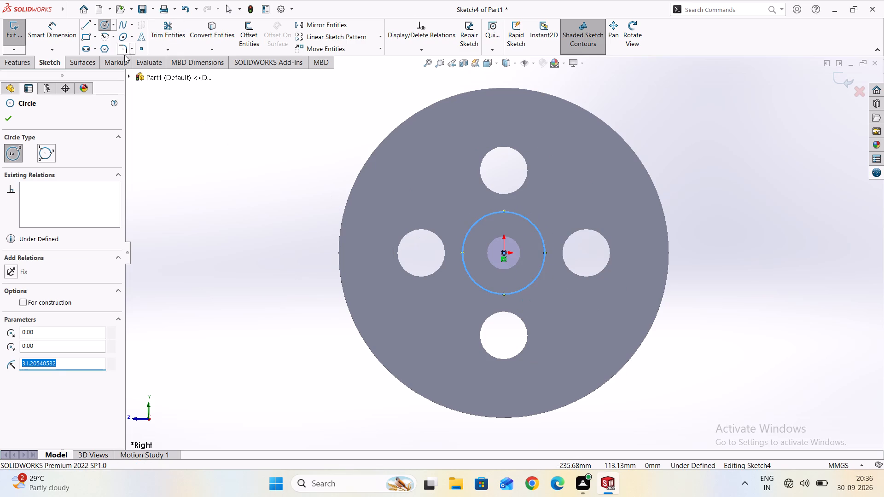
double_click(47, 37)
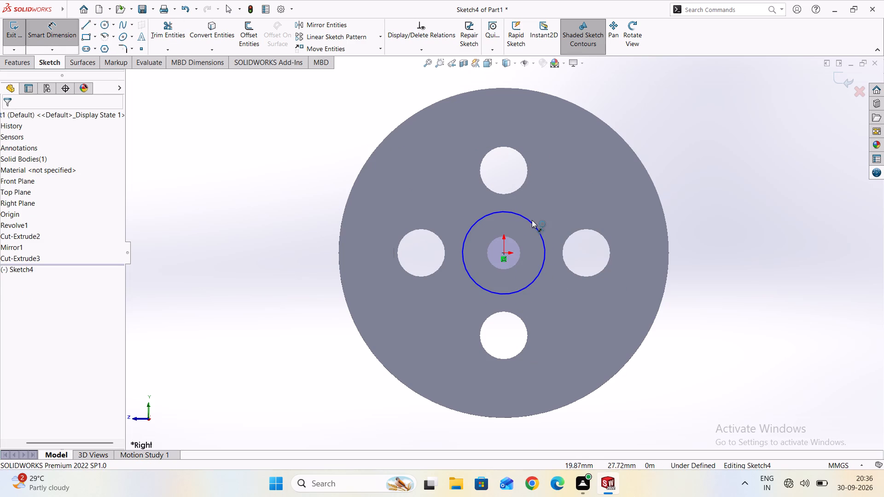
left_click(534, 224)
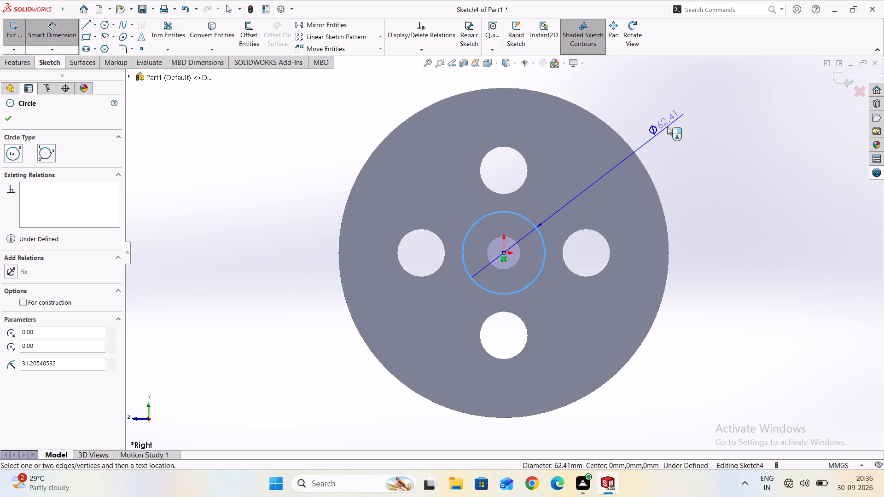
left_click(667, 127)
type("50")
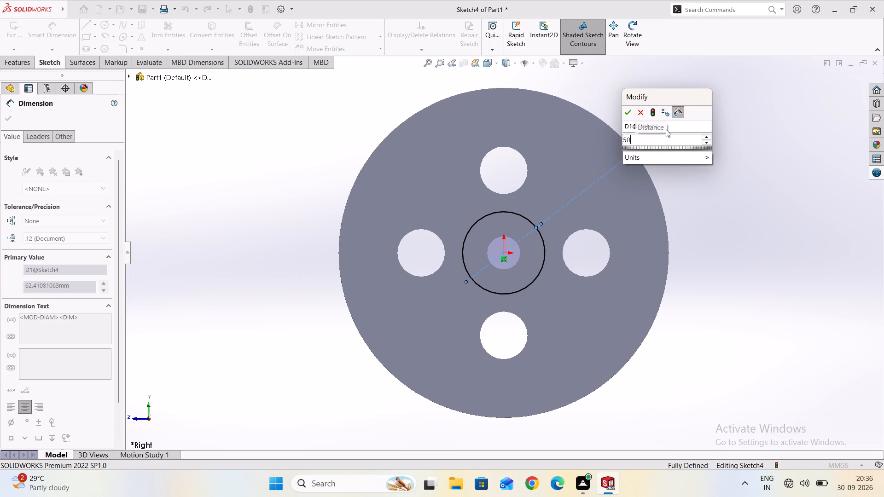
key("Return")
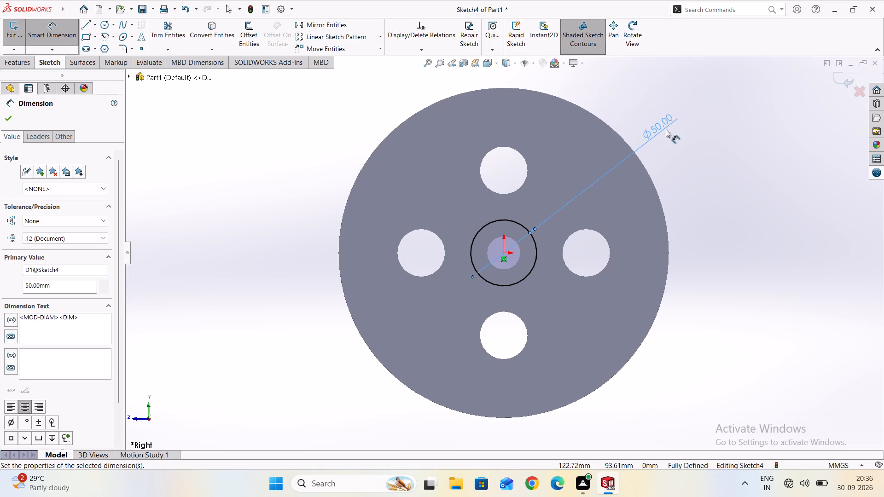
left_click(8, 120)
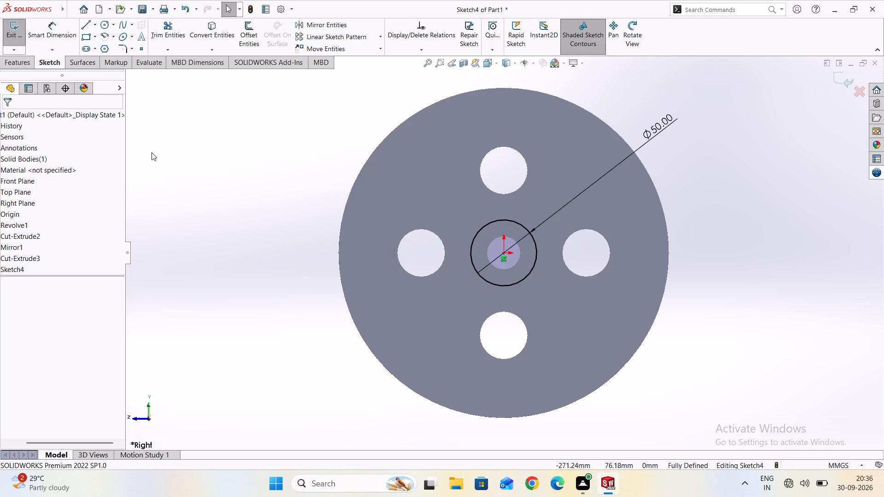
Extrude the 50 mm hub circle as a merged boss using a Mid Plane end condition at 48 mm depth.
left_click(25, 65)
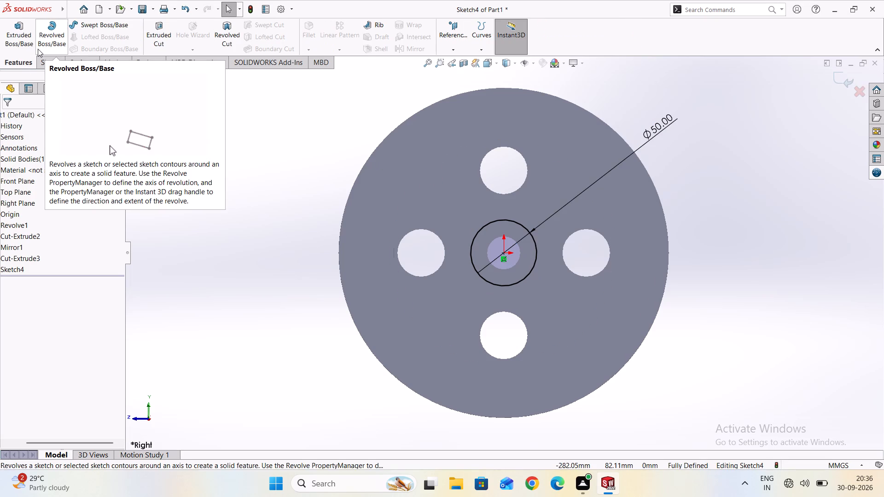
left_click(26, 35)
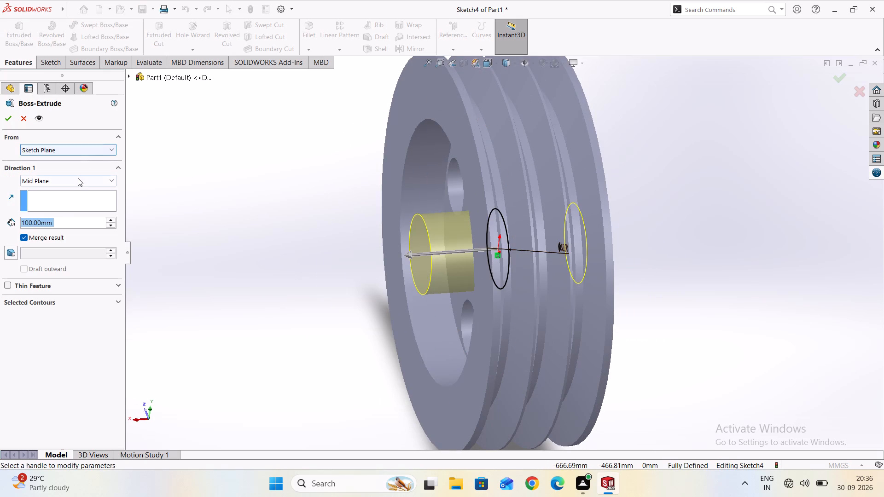
middle_click_drag(293, 249, 262, 251)
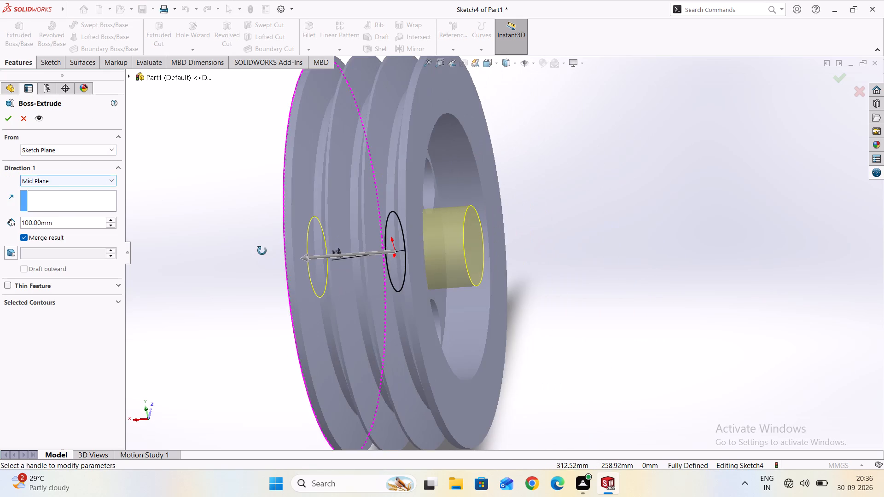
middle_click_drag(262, 251, 279, 255)
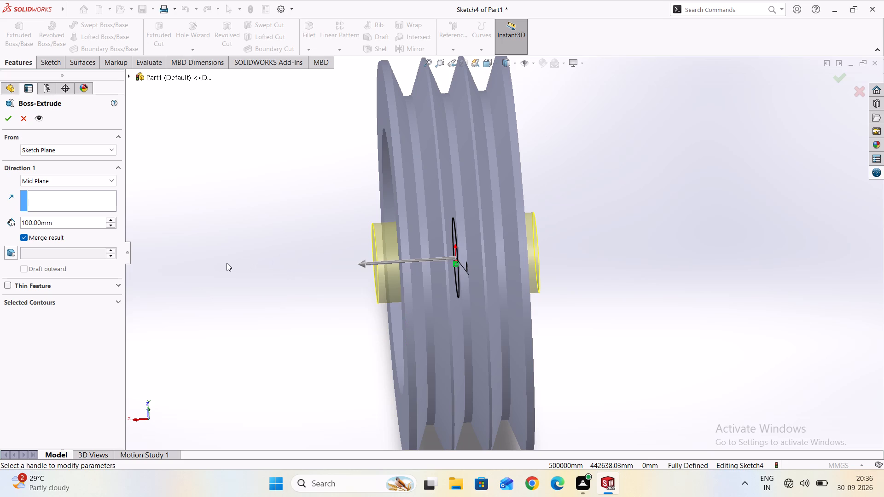
double_click(73, 224)
type("48")
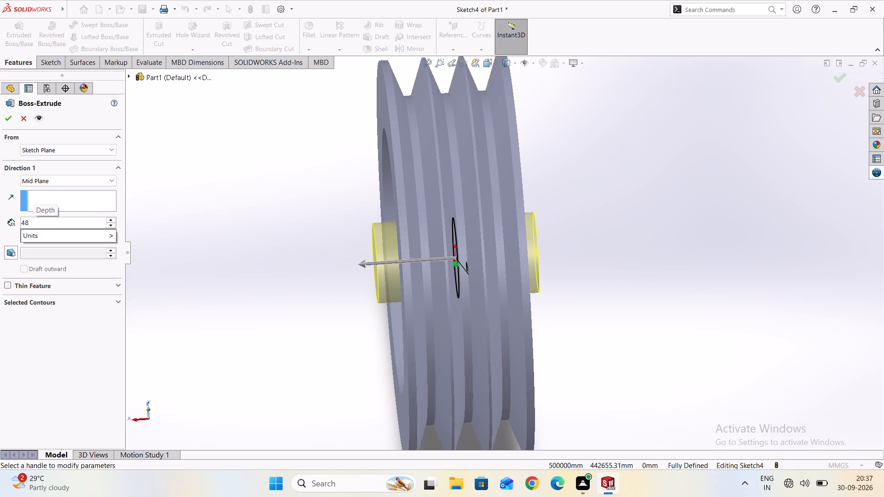
key("Return")
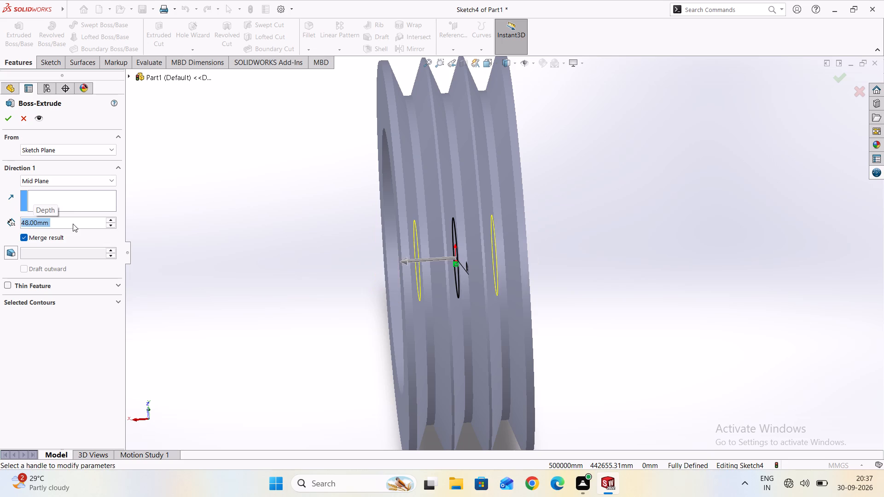
middle_click_drag(187, 218, 242, 236)
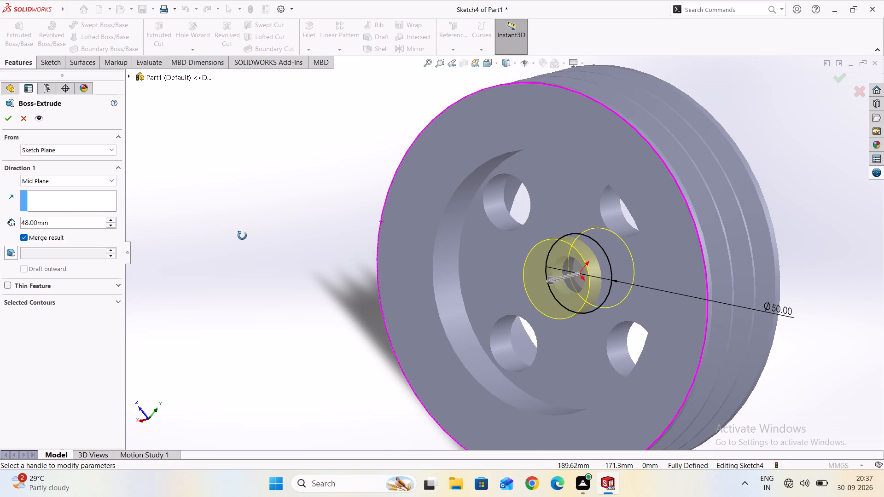
middle_click_drag(242, 236, 213, 238)
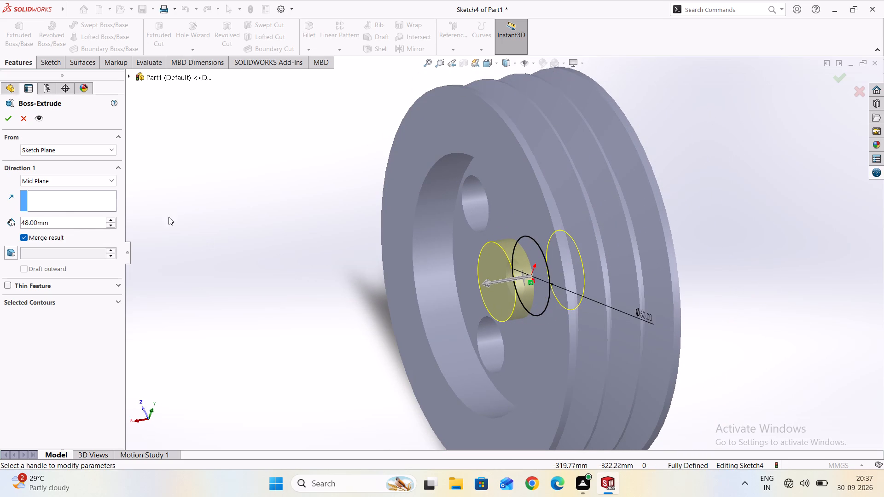
left_click(8, 119)
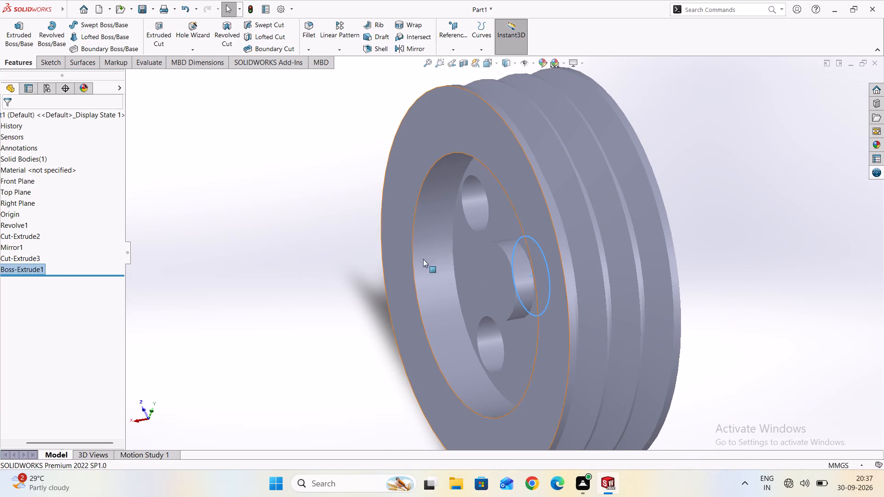
Examine the extruded hub inside the face recesses from both sides of the pulley.
scroll(634, 303, "down", 2)
middle_click_drag(647, 290, 701, 296)
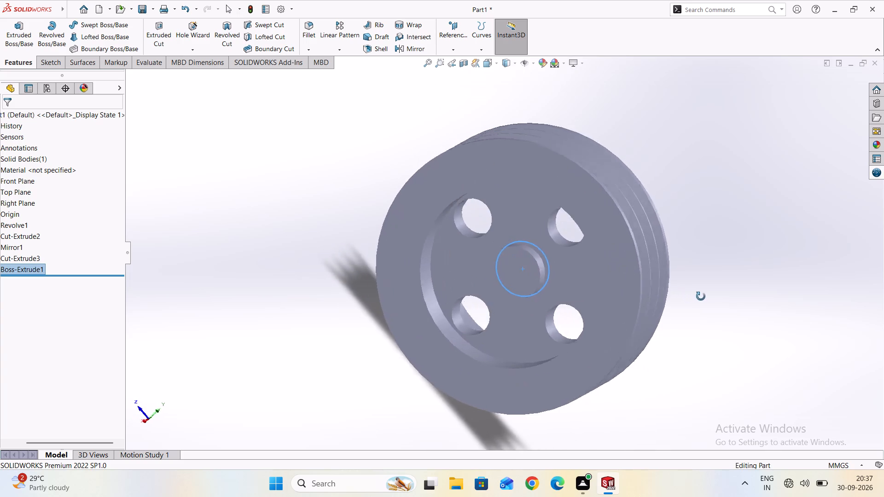
middle_click_drag(701, 296, 507, 192)
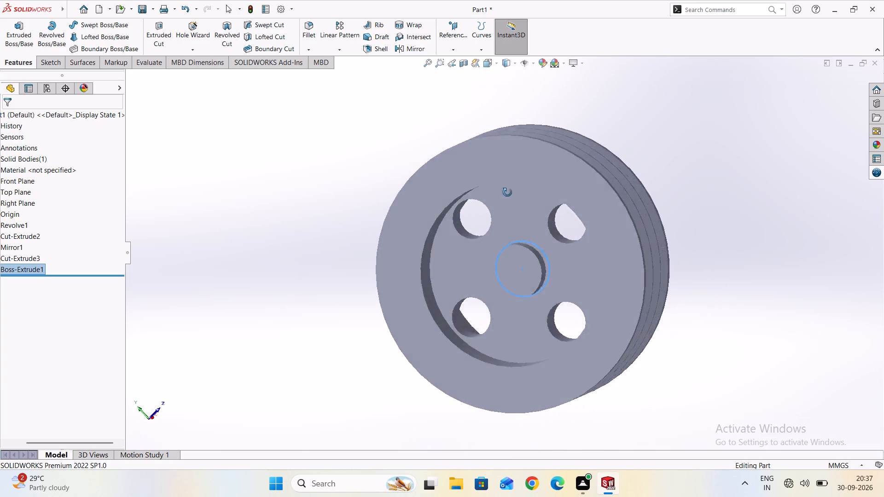
middle_click_drag(507, 192, 453, 173)
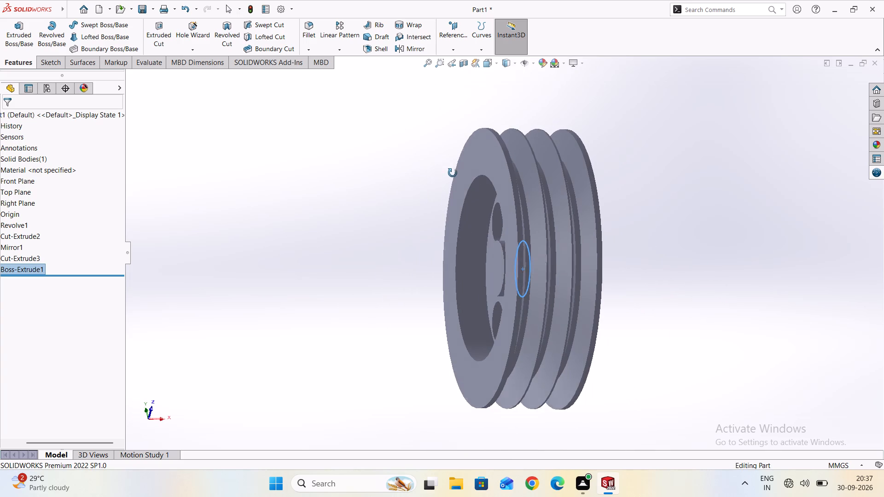
middle_click_drag(453, 173, 451, 206)
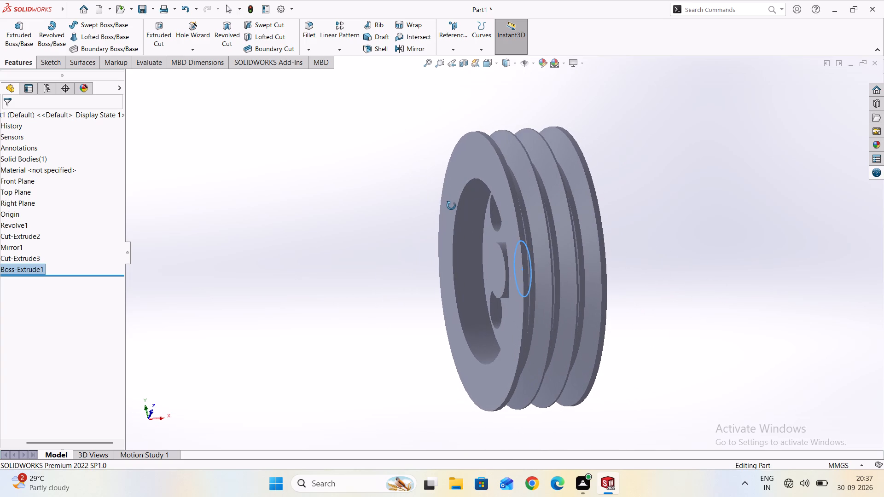
middle_click_drag(451, 206, 469, 213)
scroll(576, 268, "up", 2)
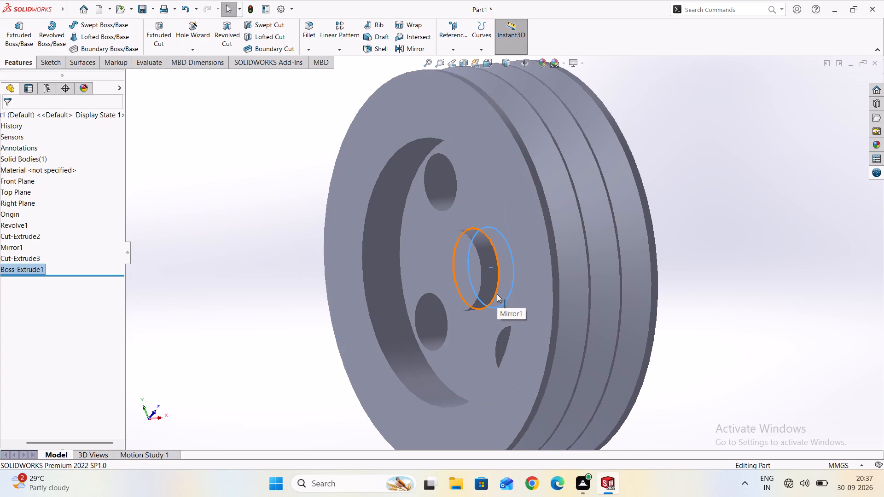
scroll(496, 296, "down", 1)
scroll(659, 205, "up", 1)
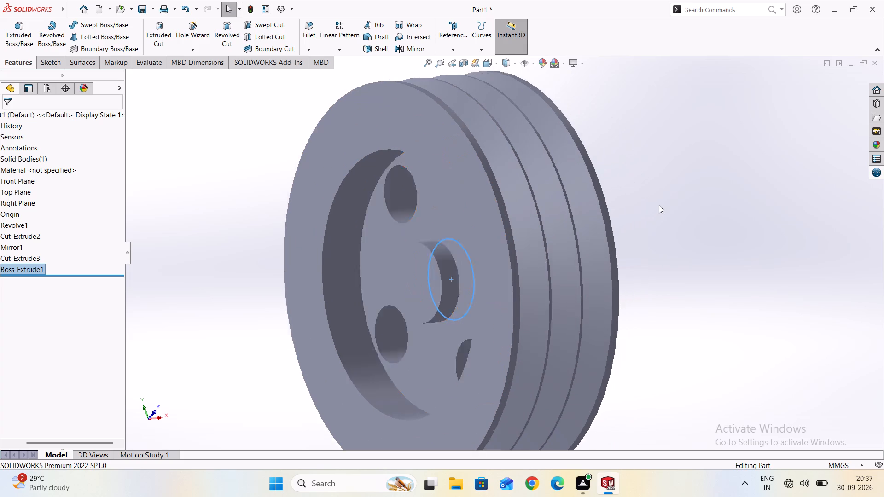
scroll(659, 205, "up", 1)
scroll(660, 244, "down", 1)
scroll(738, 343, "down", 2)
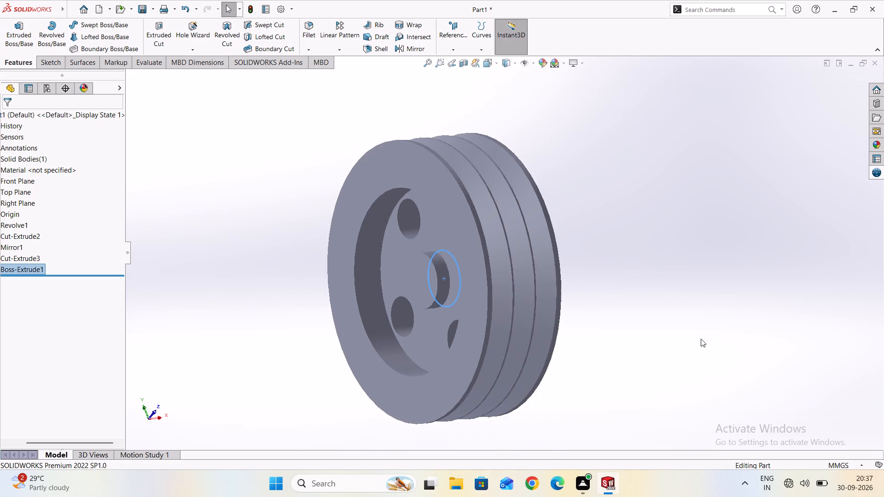
middle_click_drag(701, 339, 611, 341)
middle_click_drag(638, 342, 622, 343)
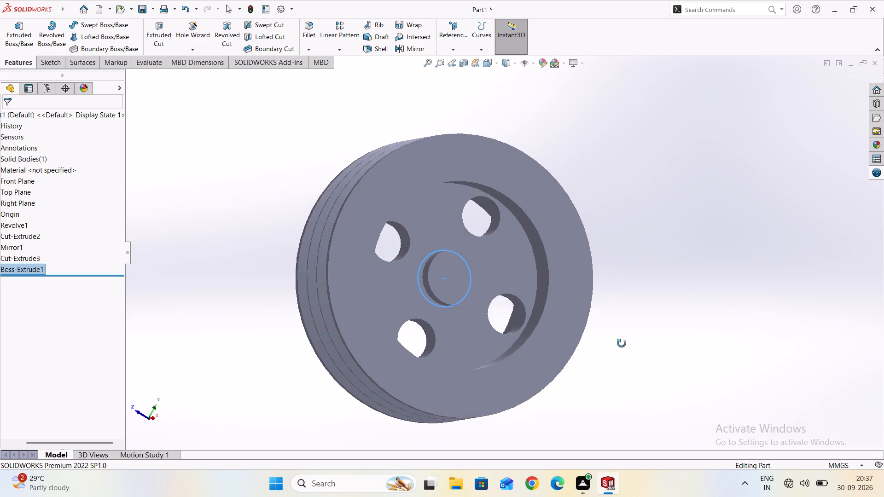
middle_click_drag(622, 343, 613, 346)
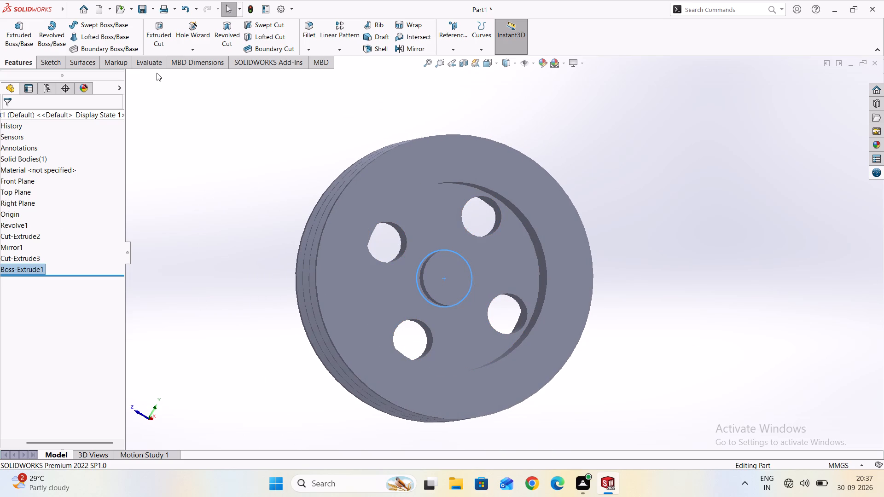
Open a new sketch on the Right Plane.
left_click(23, 206)
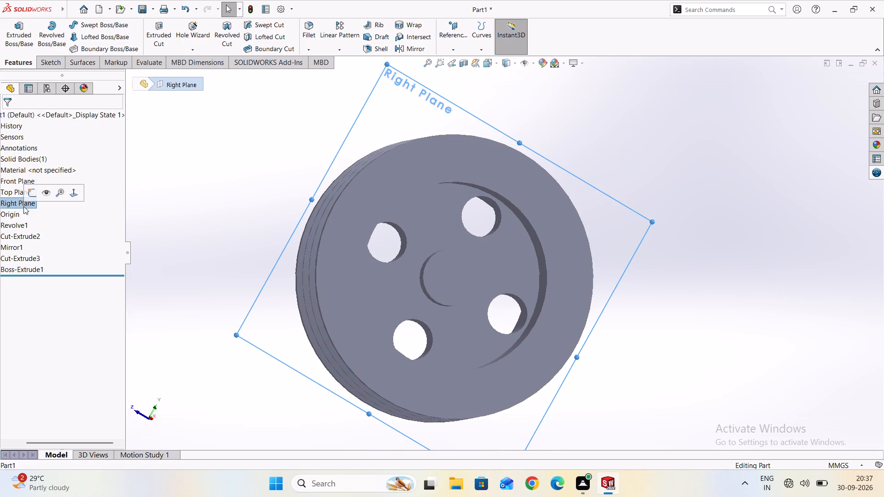
left_click(30, 191)
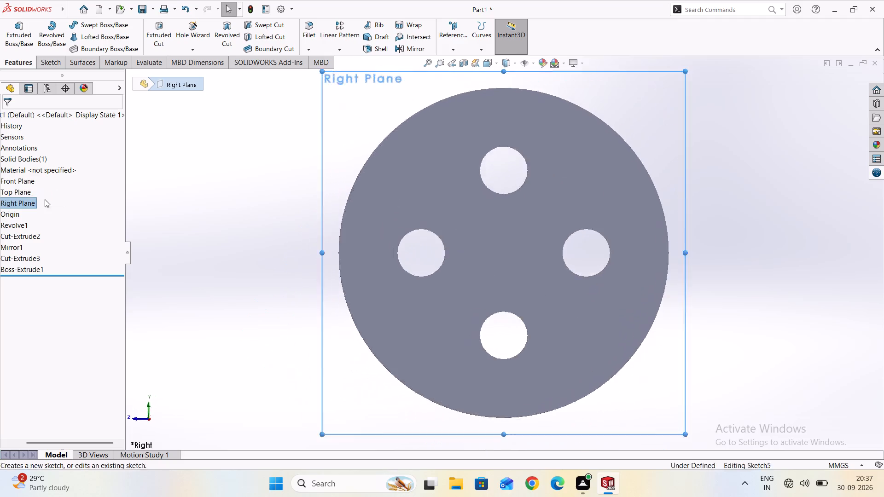
scroll(45, 199, "down", 1)
scroll(326, 201, "down", 1)
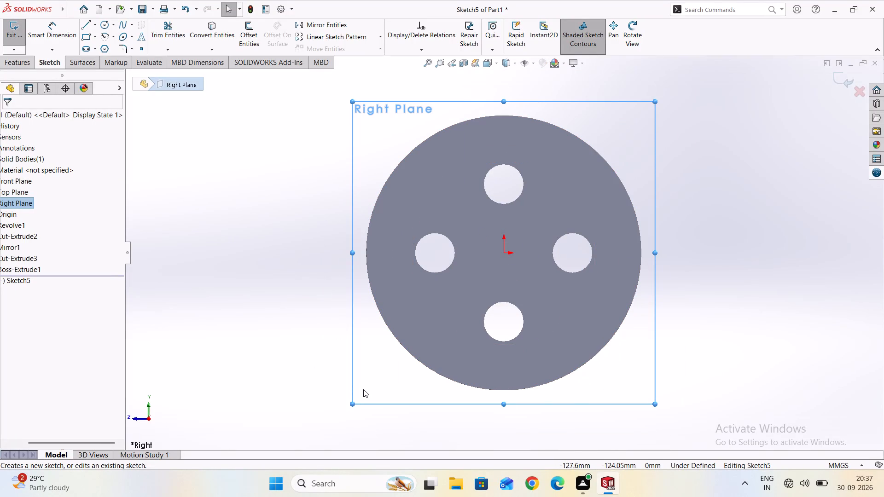
scroll(310, 351, "down", 1)
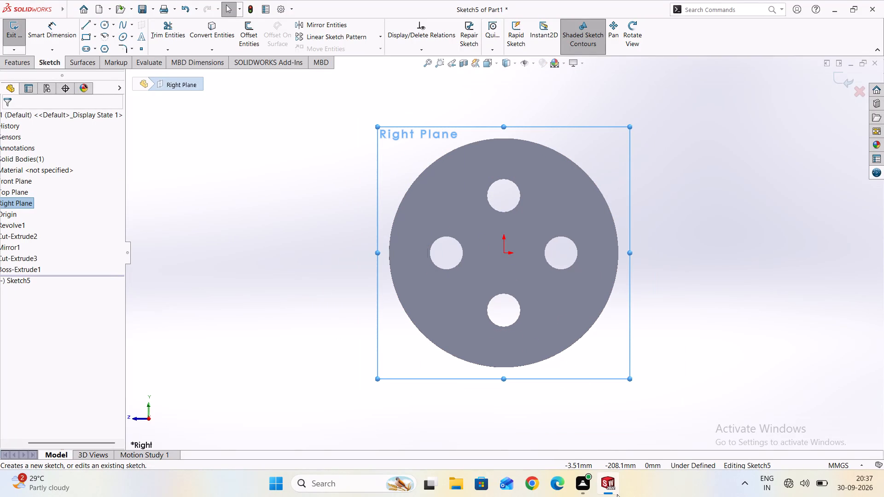
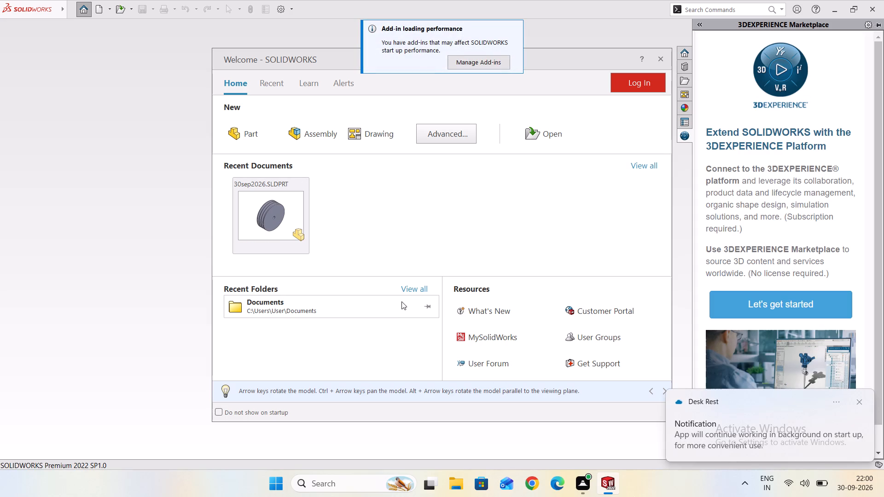
Open the recent part document 30sep2026.SLDPRT.
double_click(271, 218)
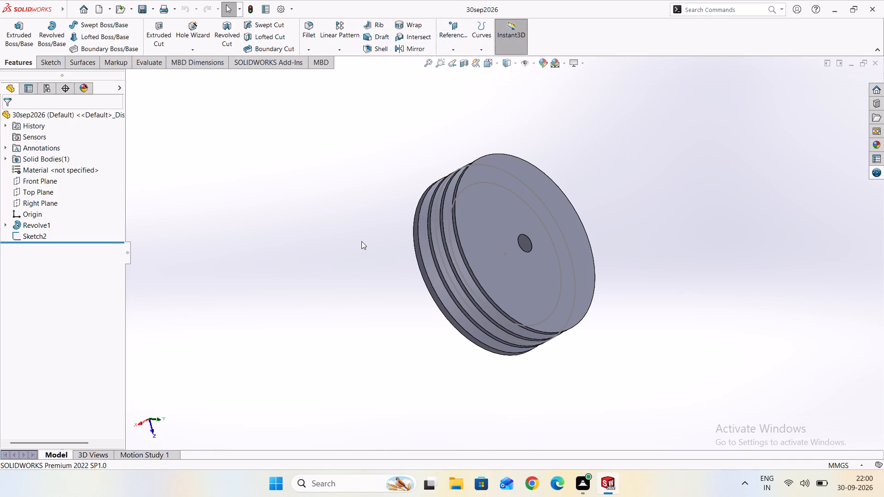
Examine the reopened pulley's V-grooves, centre bore and flat faces from the side and from both ends.
scroll(356, 243, "up", 2)
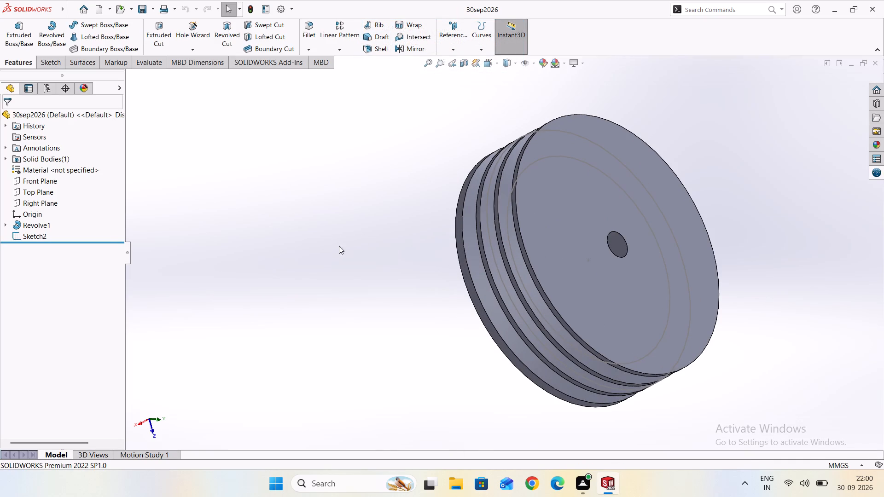
scroll(334, 247, "down", 1)
middle_click_drag(284, 267, 402, 224)
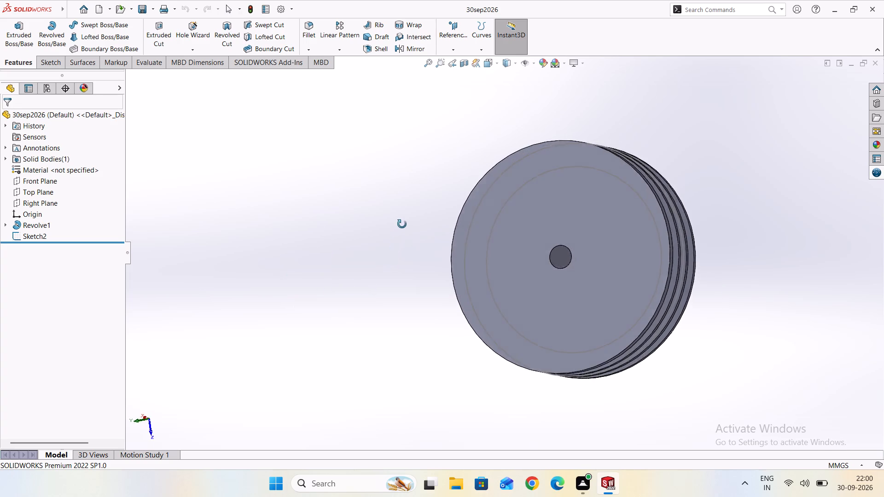
middle_click_drag(402, 224, 326, 237)
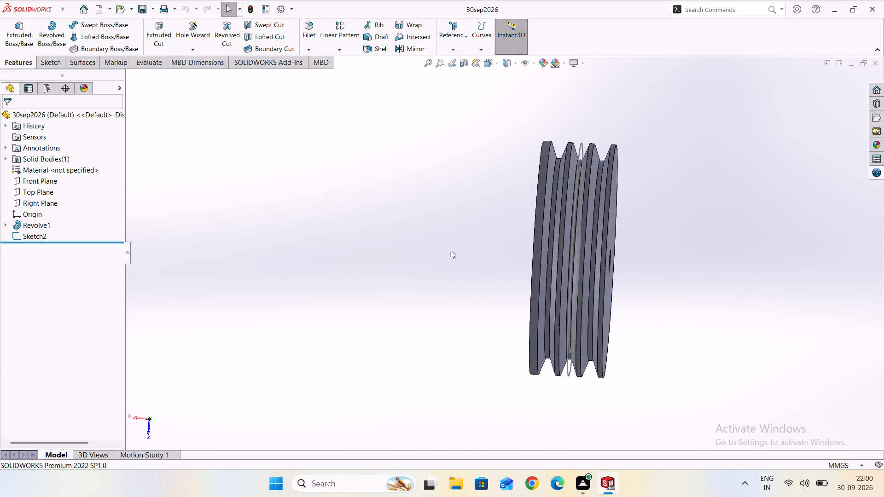
middle_click_drag(443, 249, 346, 258)
scroll(346, 256, "down", 1)
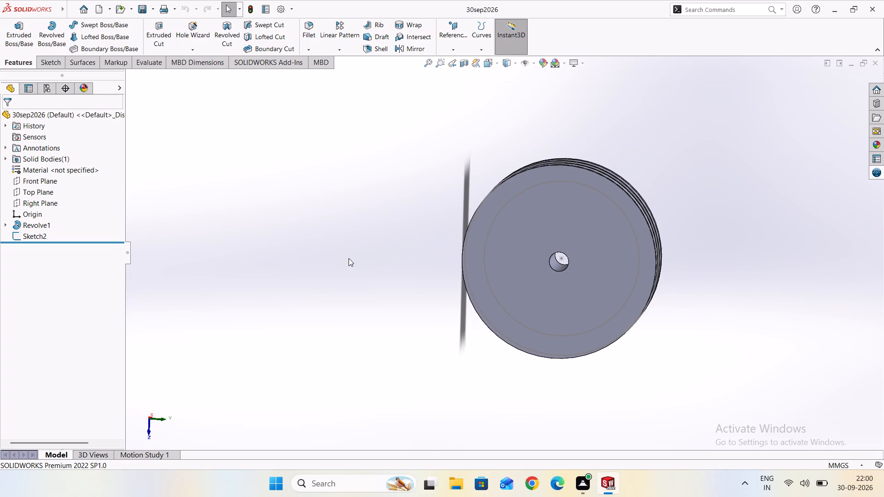
scroll(437, 208, "up", 1)
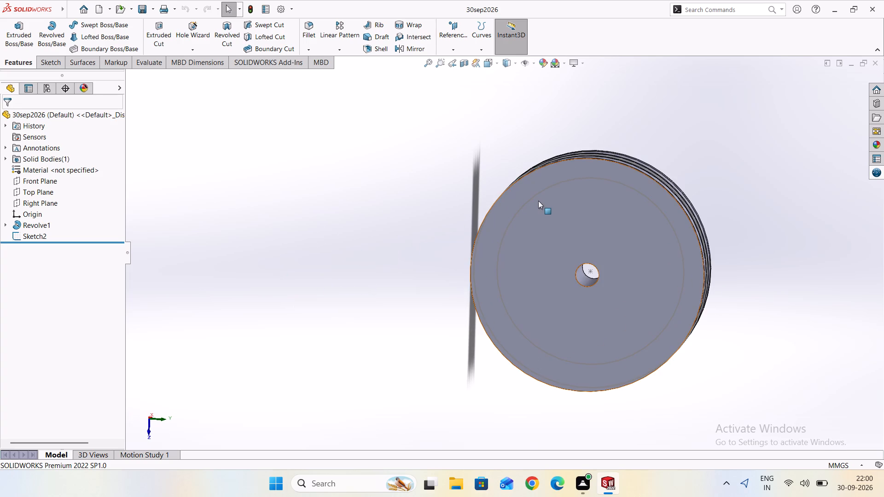
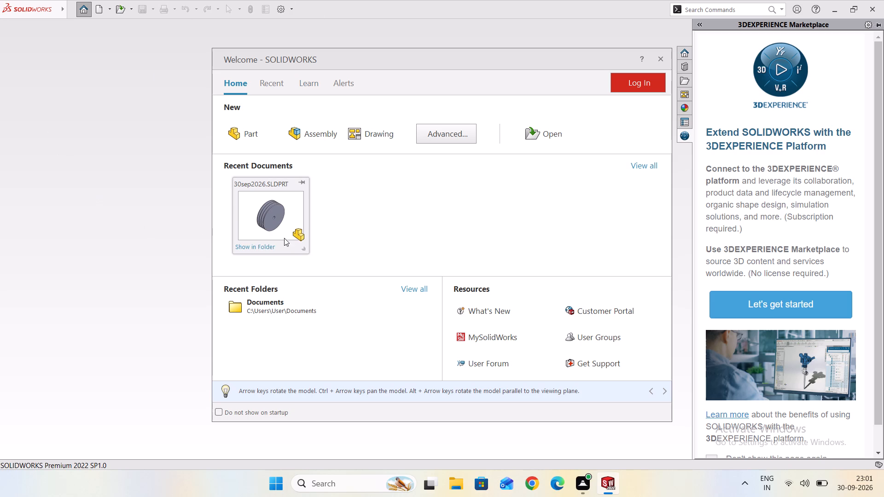
Open the recent part document 30sep2026.SLDPRT.
double_click(280, 226)
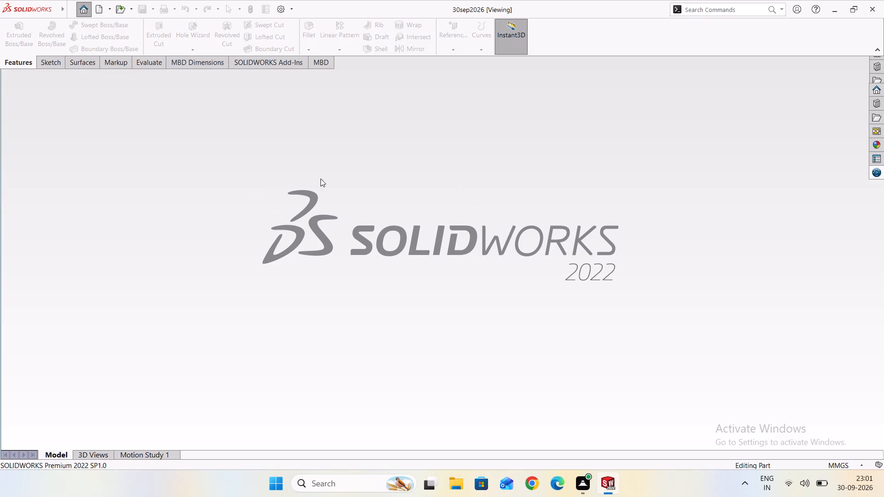
Examine the pulley's V-grooves, centre bore and flat end faces from several directions.
scroll(407, 182, "down", 1)
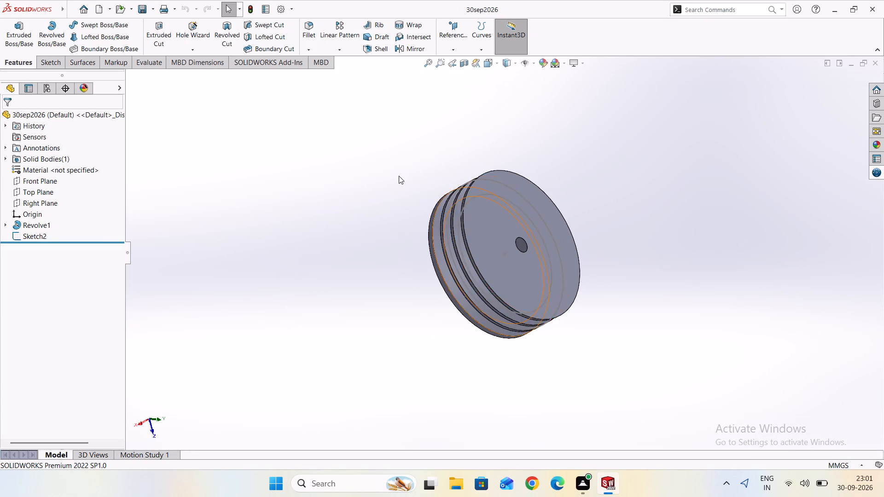
scroll(386, 177, "down", 2)
middle_click_drag(363, 187, 522, 253)
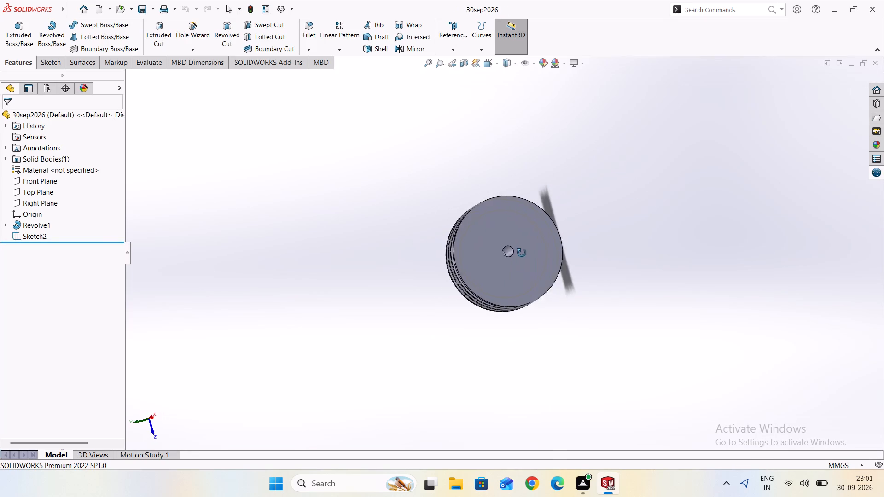
middle_click_drag(522, 253, 472, 321)
scroll(469, 282, "down", 3)
middle_click_drag(486, 294, 403, 294)
scroll(529, 276, "up", 4)
scroll(303, 144, "up", 3)
middle_click_drag(236, 293, 363, 258)
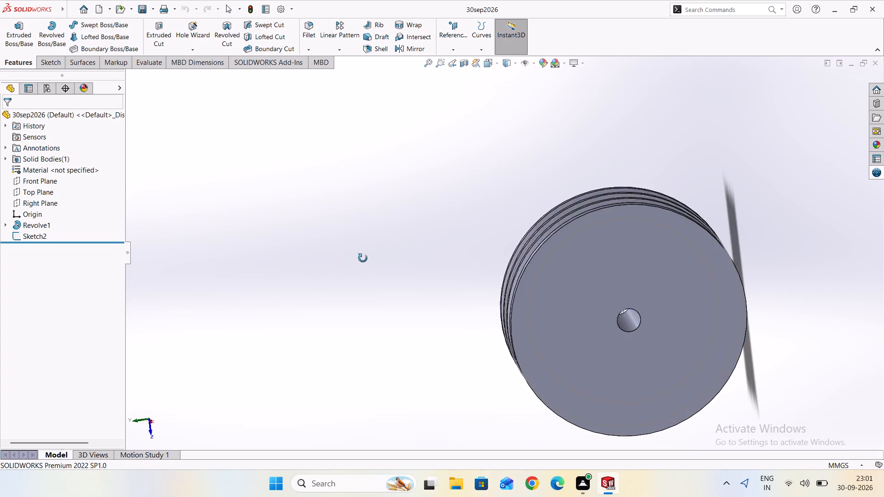
middle_click_drag(363, 258, 270, 155)
middle_click_drag(407, 297, 483, 304)
scroll(419, 269, "down", 1)
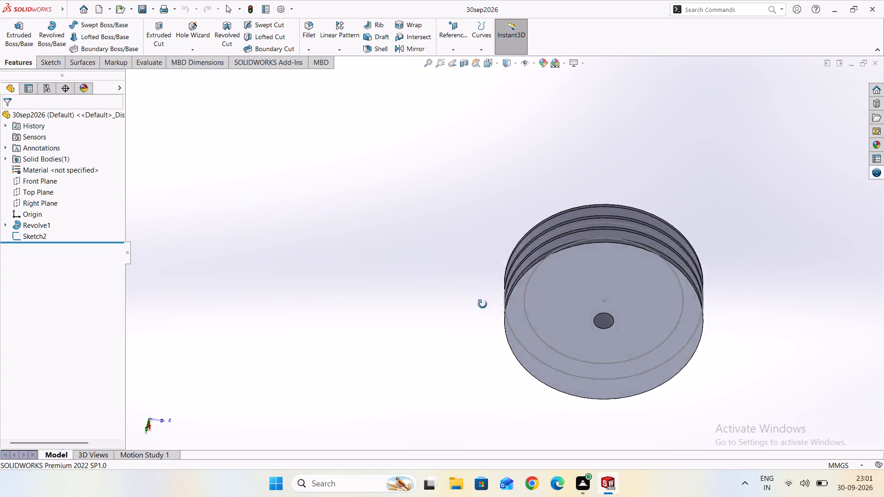
middle_click_drag(483, 304, 547, 194)
scroll(517, 278, "down", 2)
scroll(613, 291, "up", 4)
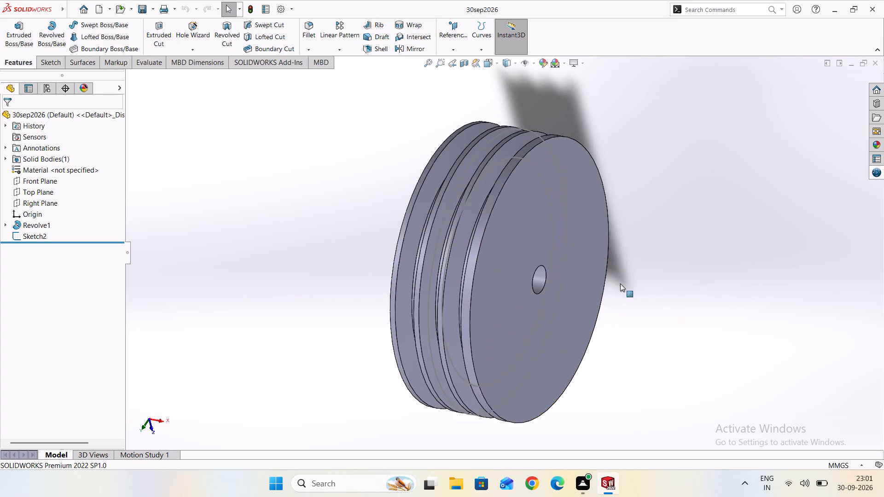
middle_click_drag(642, 268, 455, 261)
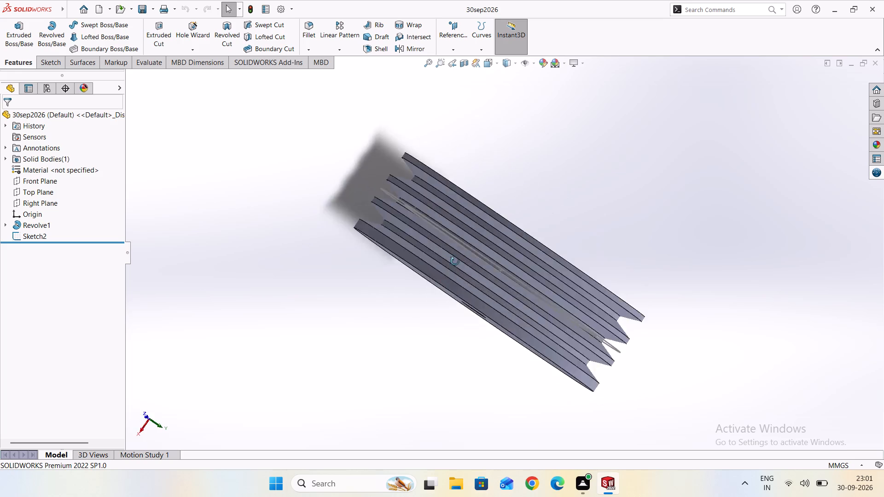
middle_click_drag(455, 261, 505, 175)
scroll(438, 229, "down", 1)
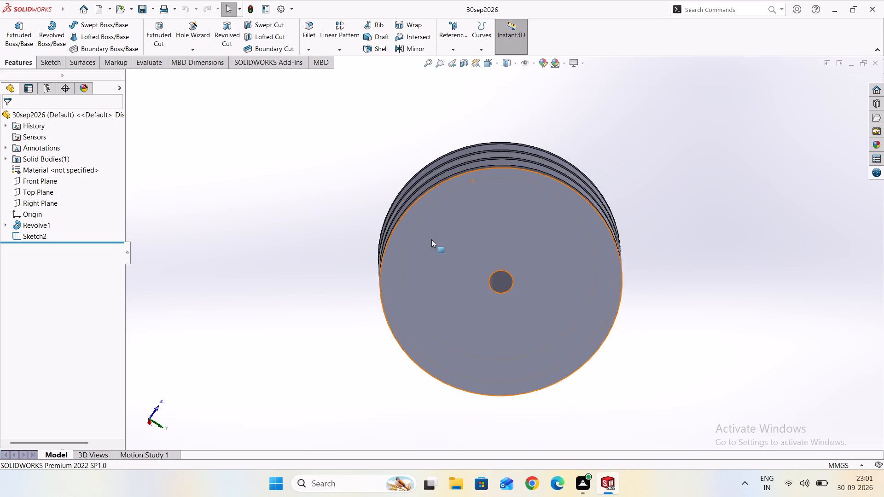
Start a new sketch on the Right Plane.
left_click(43, 202)
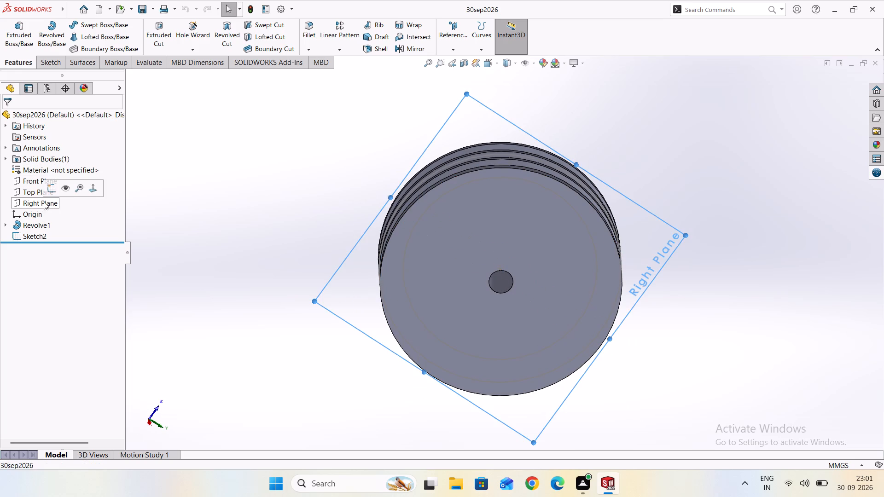
left_click(45, 187)
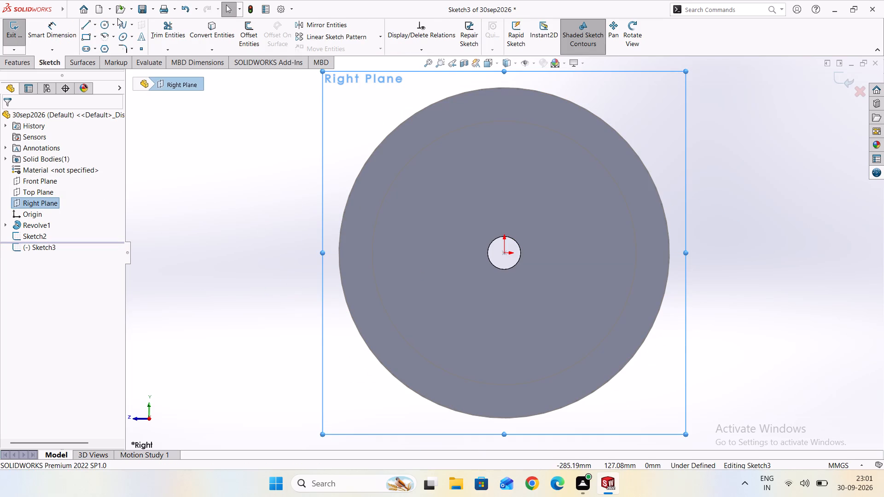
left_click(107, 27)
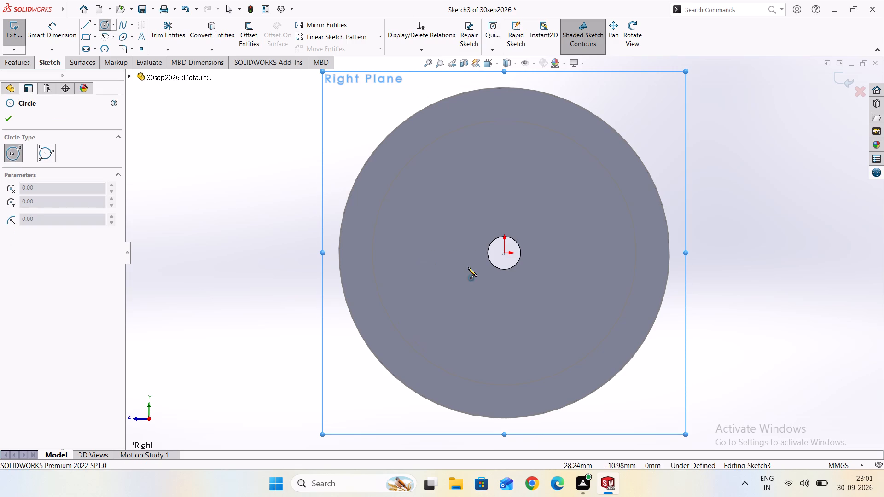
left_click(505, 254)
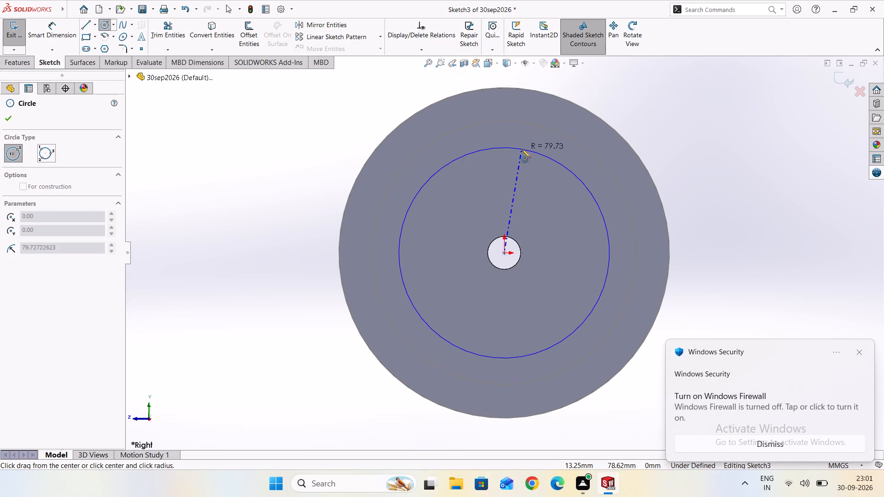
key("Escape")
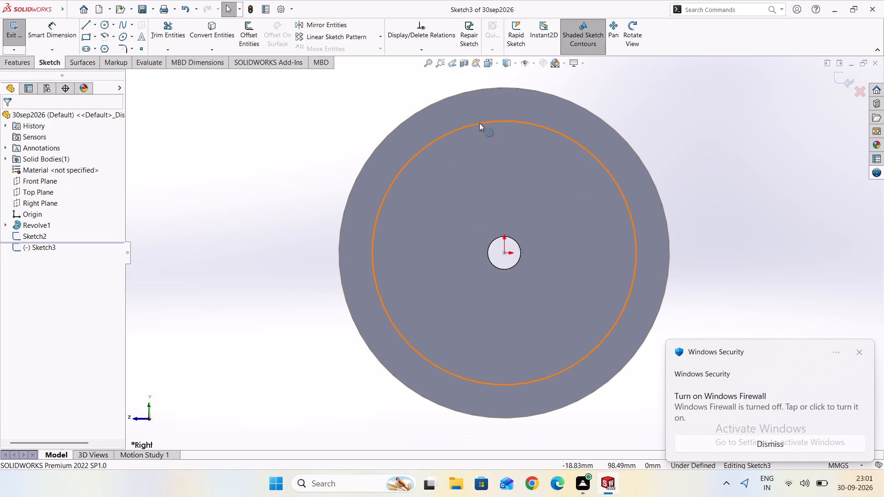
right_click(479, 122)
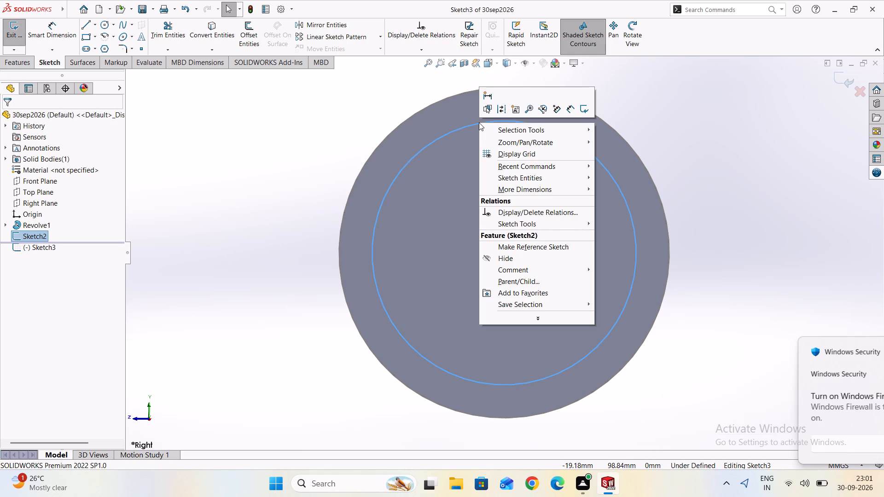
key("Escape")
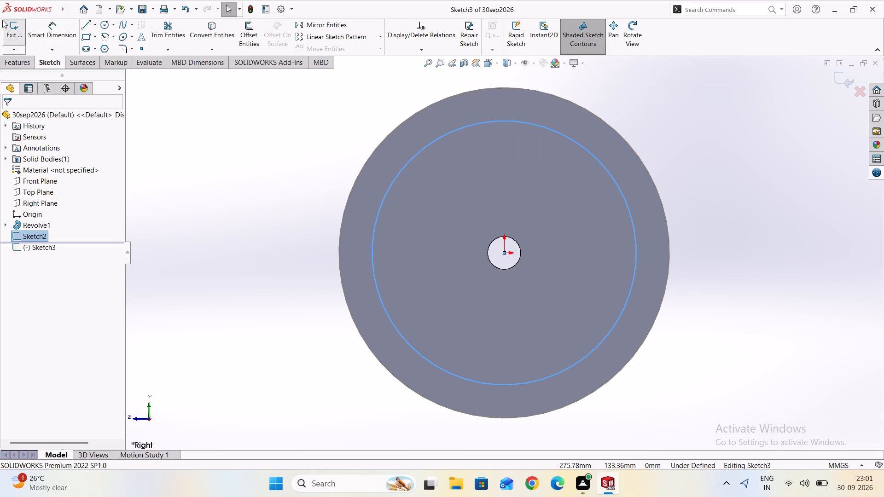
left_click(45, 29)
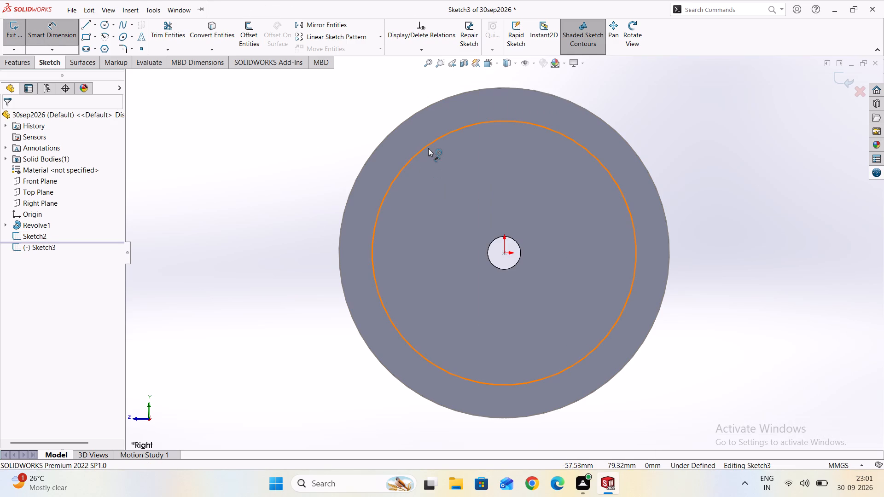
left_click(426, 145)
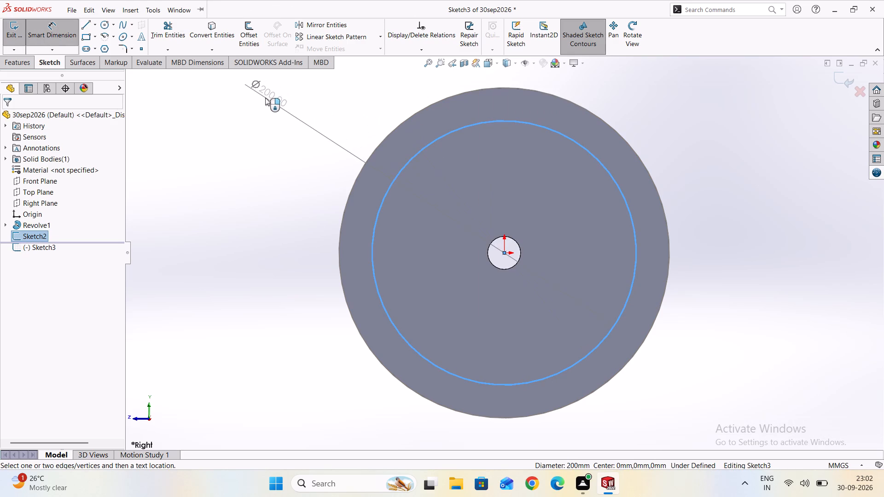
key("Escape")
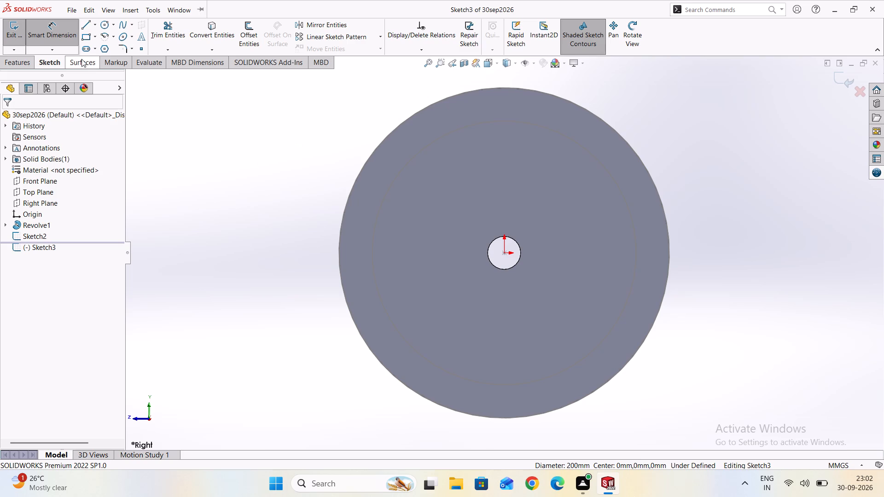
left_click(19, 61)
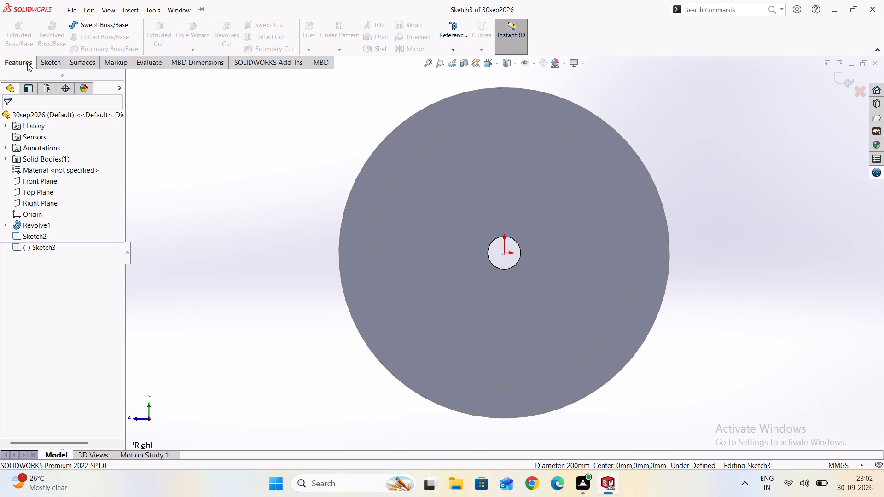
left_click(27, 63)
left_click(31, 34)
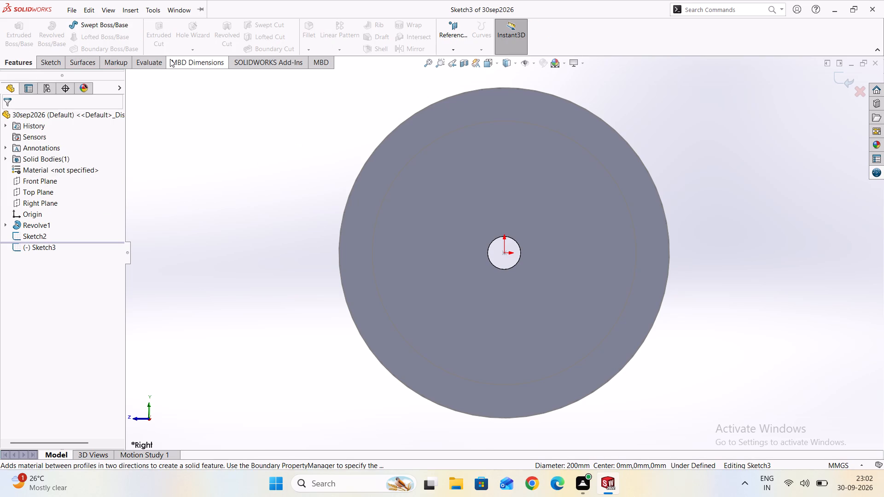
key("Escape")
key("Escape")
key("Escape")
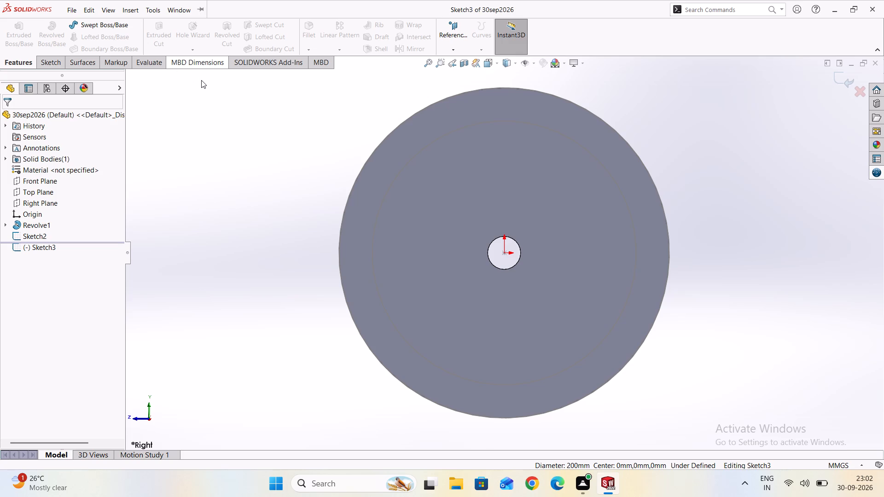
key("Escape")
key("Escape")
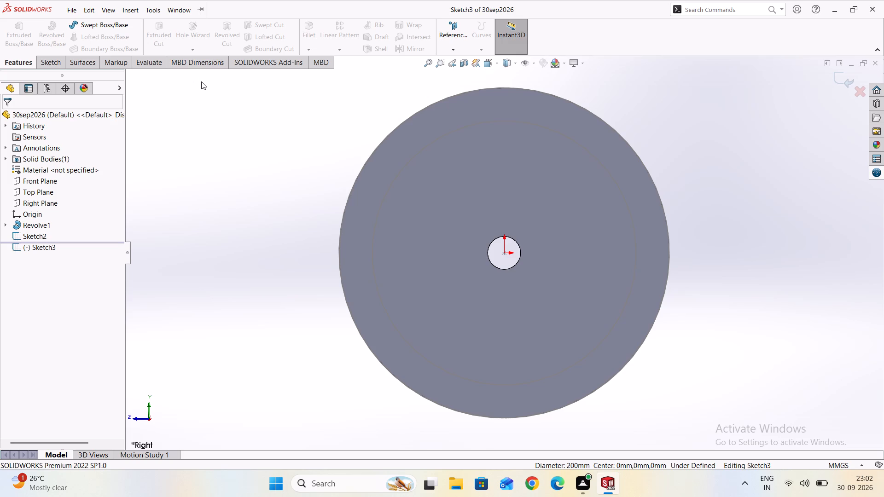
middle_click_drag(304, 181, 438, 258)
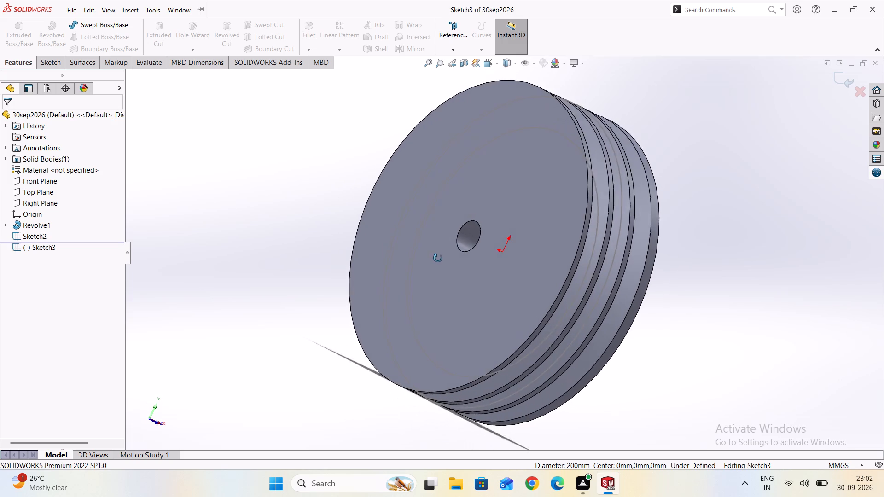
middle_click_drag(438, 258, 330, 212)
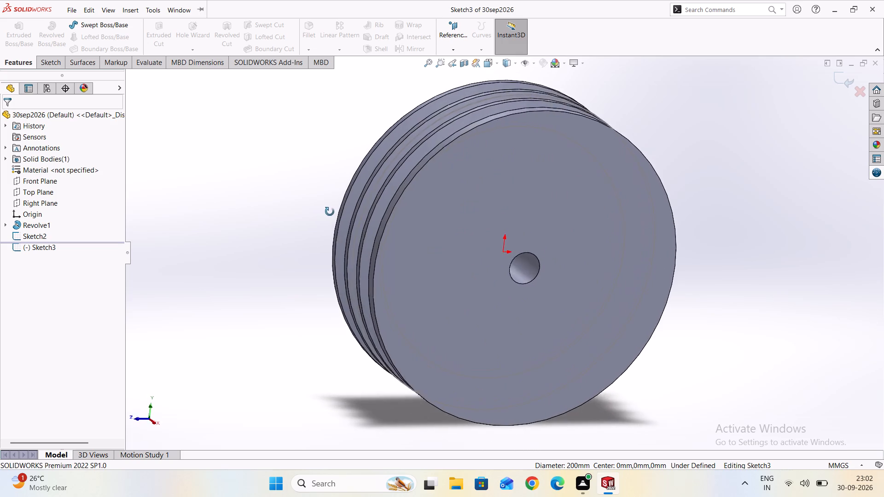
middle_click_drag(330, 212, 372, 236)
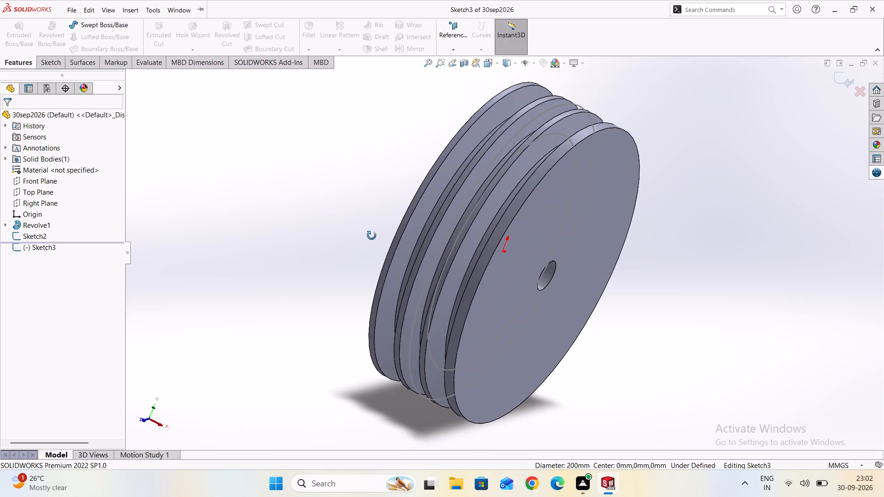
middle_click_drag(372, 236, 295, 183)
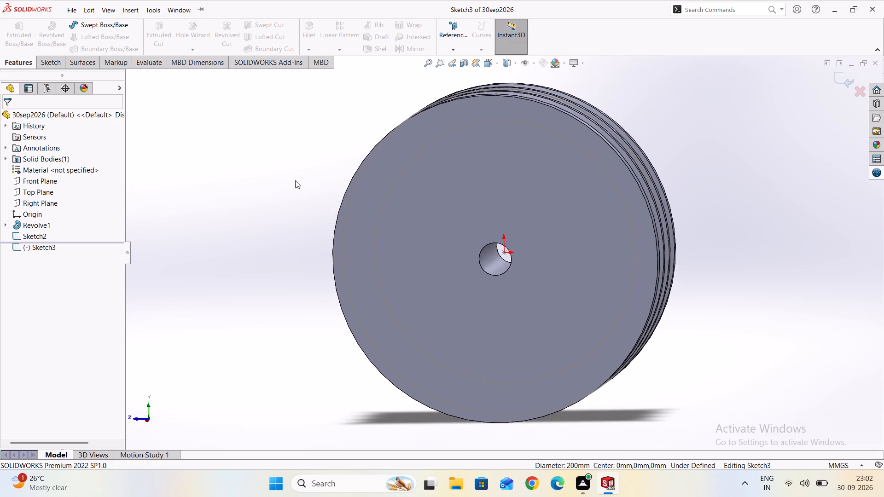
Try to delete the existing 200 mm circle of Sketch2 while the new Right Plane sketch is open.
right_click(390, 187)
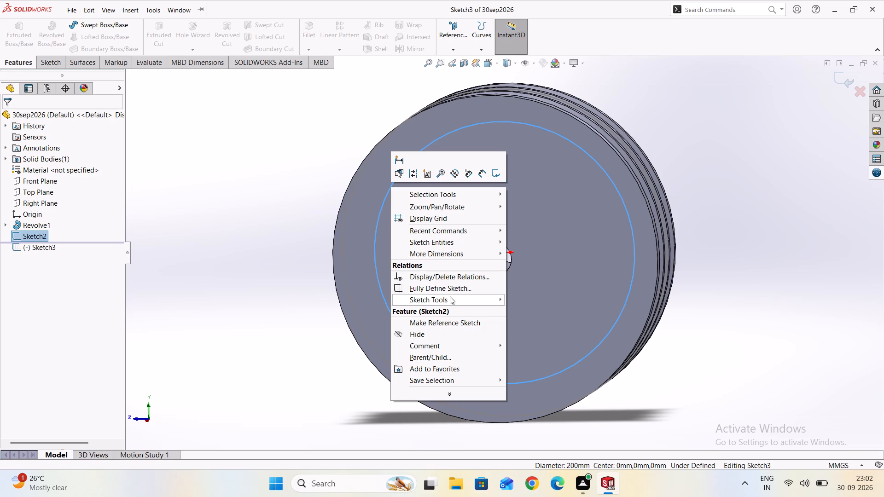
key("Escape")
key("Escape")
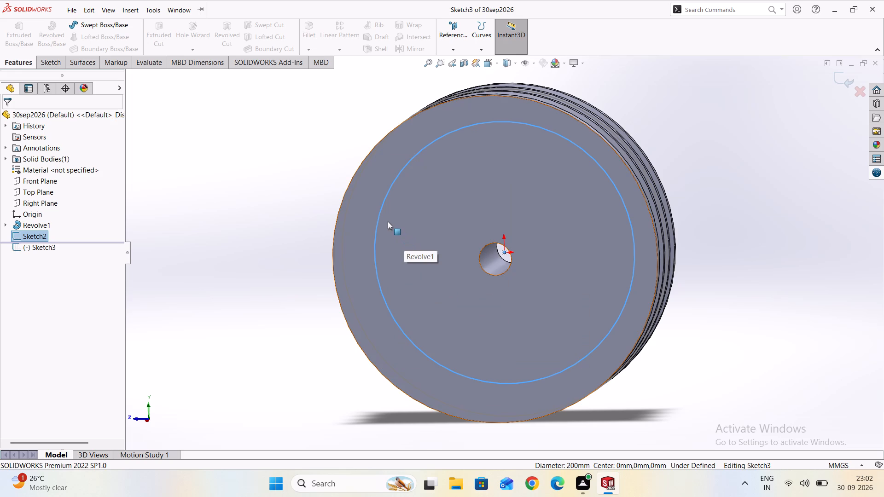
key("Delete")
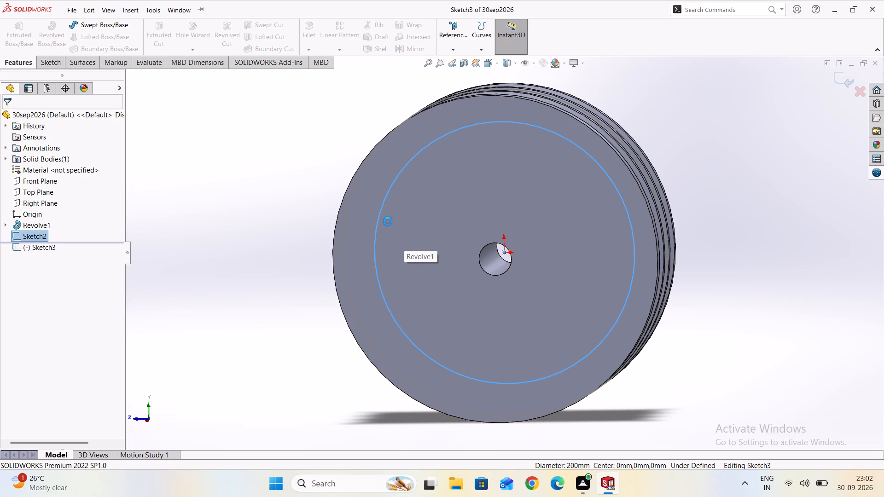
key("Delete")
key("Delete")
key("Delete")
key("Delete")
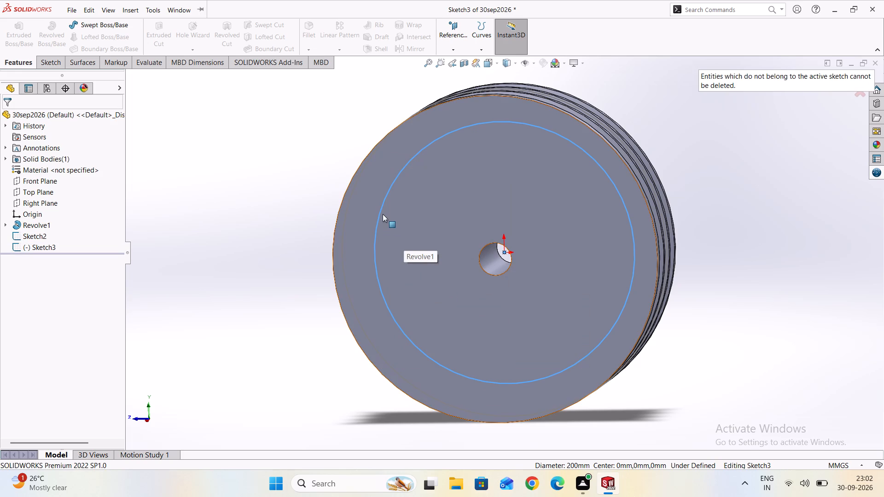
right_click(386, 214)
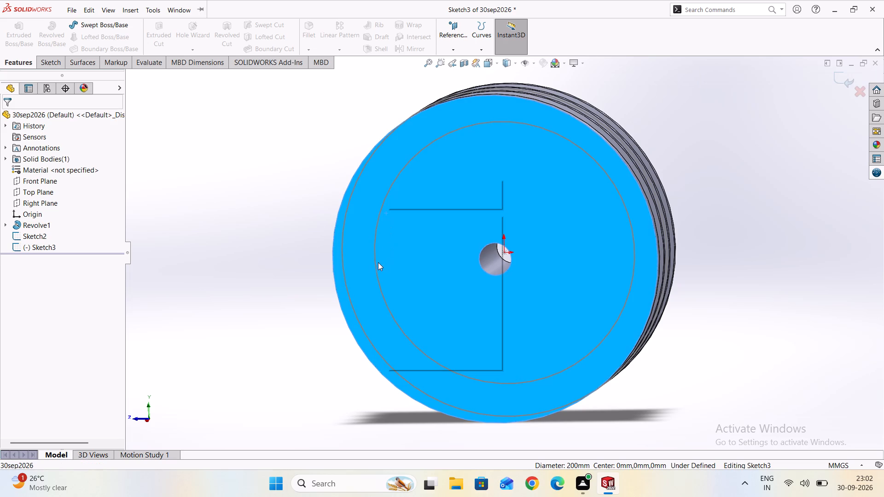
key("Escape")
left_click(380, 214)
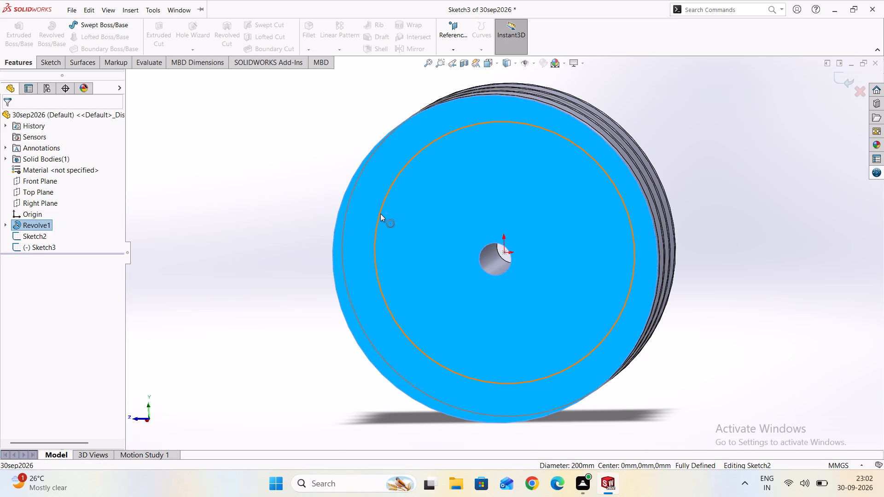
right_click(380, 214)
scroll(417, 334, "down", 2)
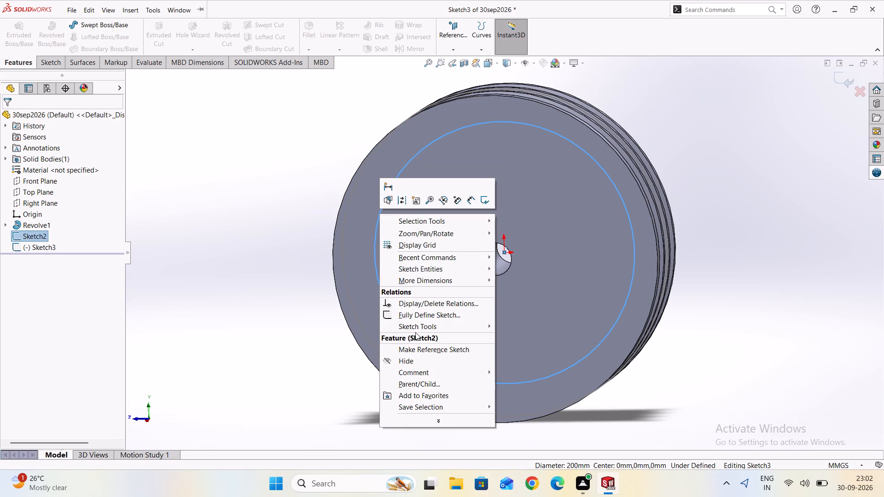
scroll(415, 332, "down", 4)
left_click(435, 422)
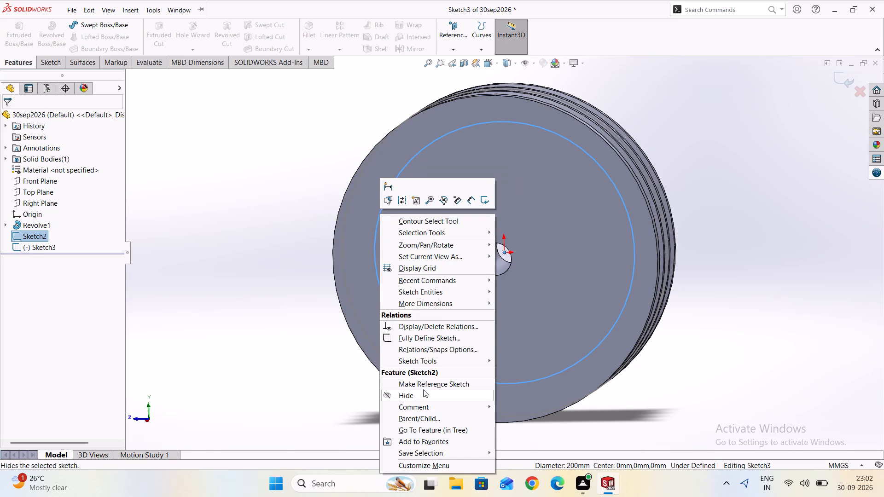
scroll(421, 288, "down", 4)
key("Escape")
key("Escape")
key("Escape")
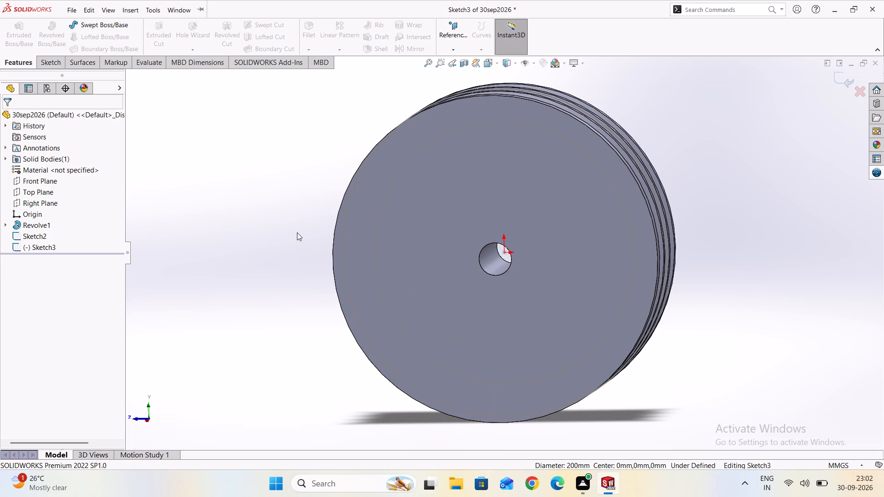
Undo the new Right Plane sketch so that only Revolve1 and Sketch2 remain.
key("ctrl+z")
key("ctrl+z")
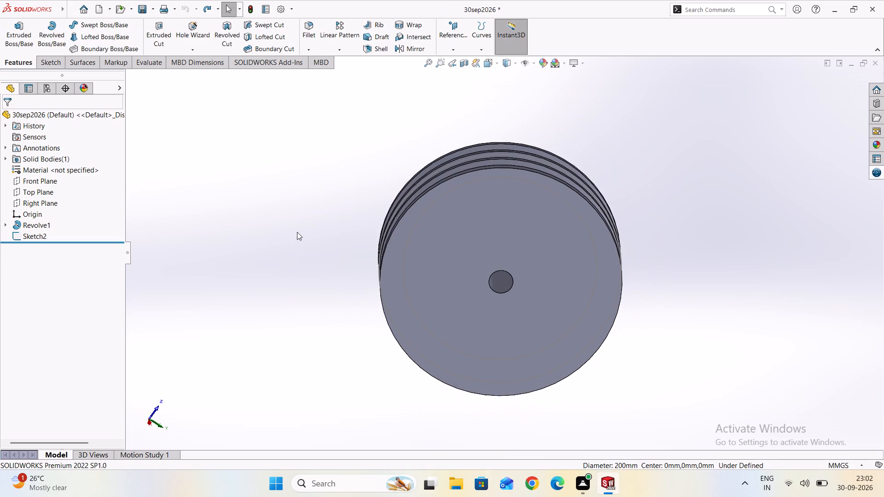
key("ctrl+z")
key("ctrl+z")
key("ctrl+z")
key("ctrl+z")
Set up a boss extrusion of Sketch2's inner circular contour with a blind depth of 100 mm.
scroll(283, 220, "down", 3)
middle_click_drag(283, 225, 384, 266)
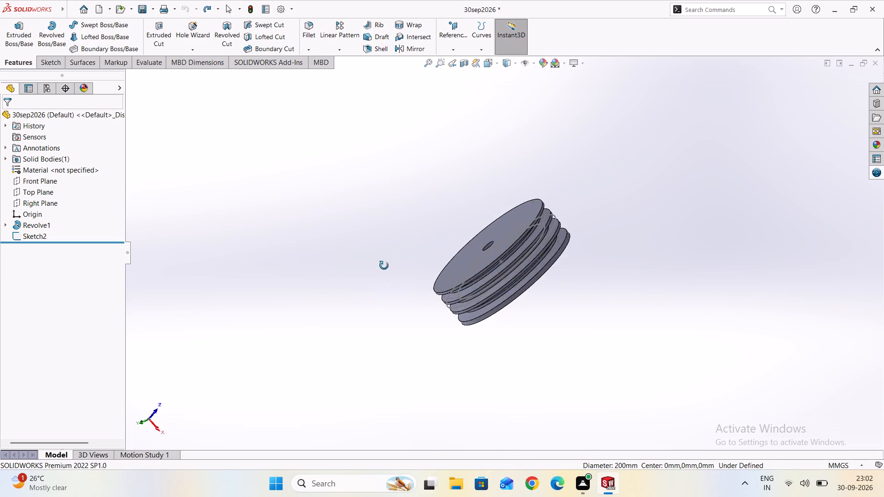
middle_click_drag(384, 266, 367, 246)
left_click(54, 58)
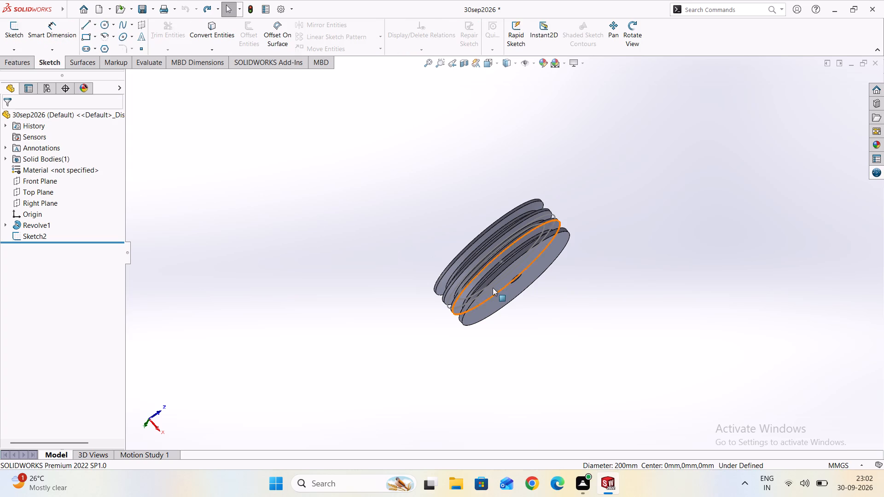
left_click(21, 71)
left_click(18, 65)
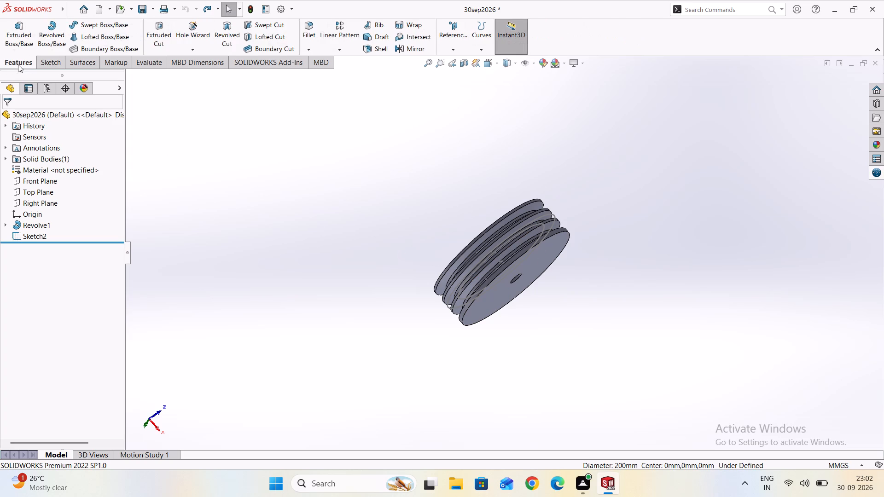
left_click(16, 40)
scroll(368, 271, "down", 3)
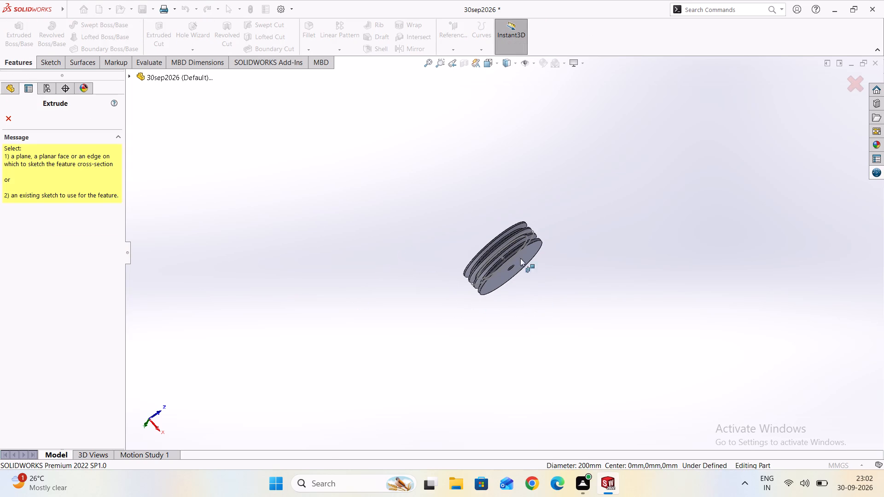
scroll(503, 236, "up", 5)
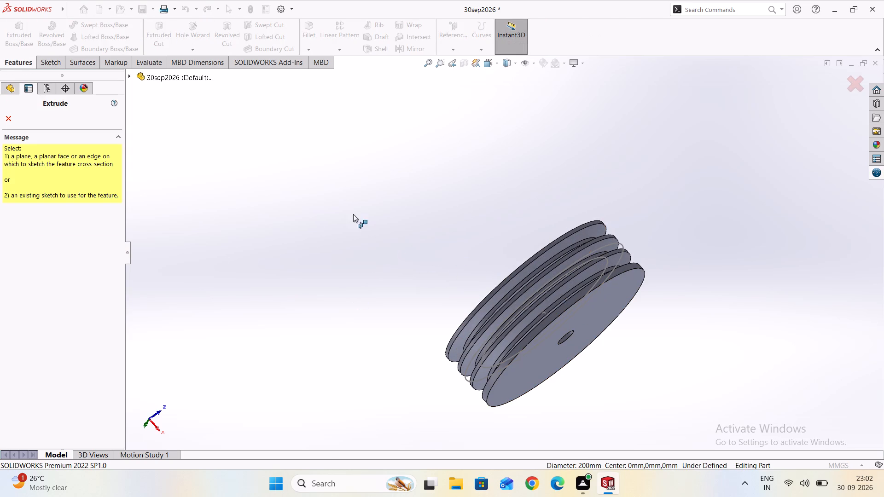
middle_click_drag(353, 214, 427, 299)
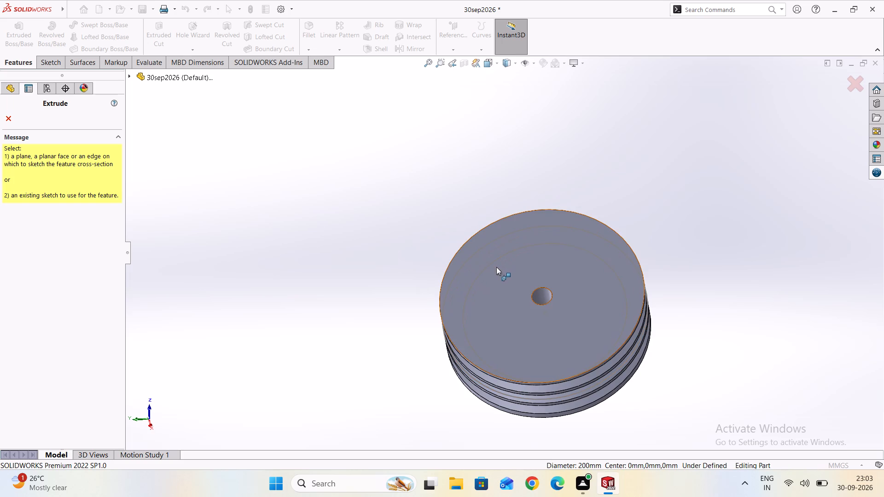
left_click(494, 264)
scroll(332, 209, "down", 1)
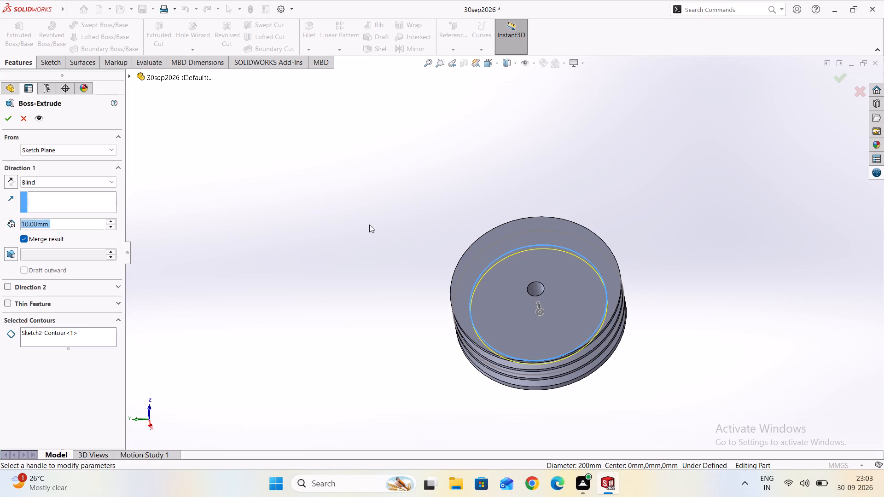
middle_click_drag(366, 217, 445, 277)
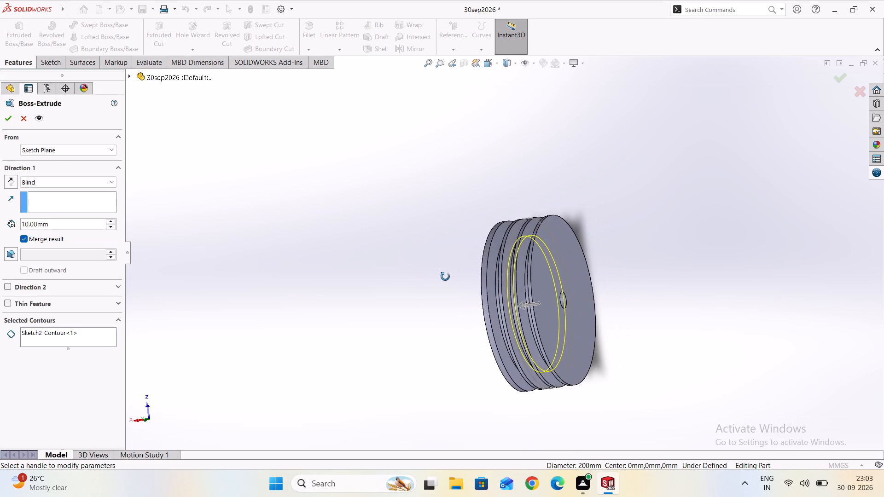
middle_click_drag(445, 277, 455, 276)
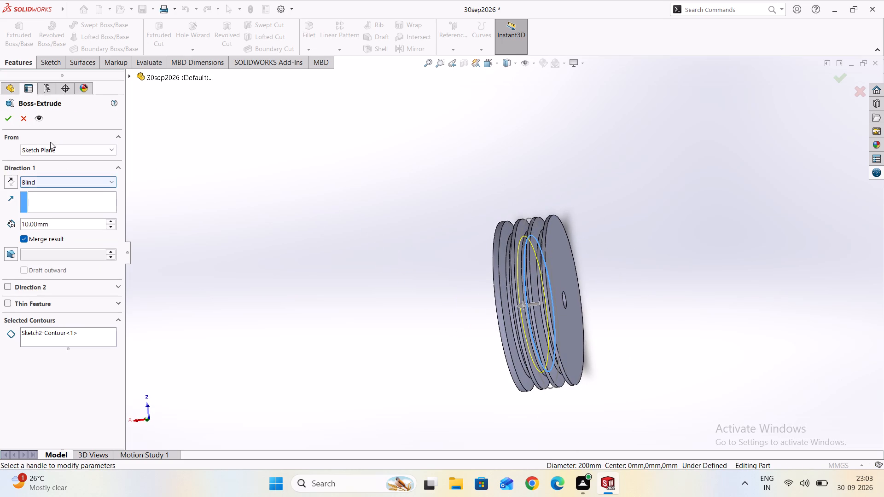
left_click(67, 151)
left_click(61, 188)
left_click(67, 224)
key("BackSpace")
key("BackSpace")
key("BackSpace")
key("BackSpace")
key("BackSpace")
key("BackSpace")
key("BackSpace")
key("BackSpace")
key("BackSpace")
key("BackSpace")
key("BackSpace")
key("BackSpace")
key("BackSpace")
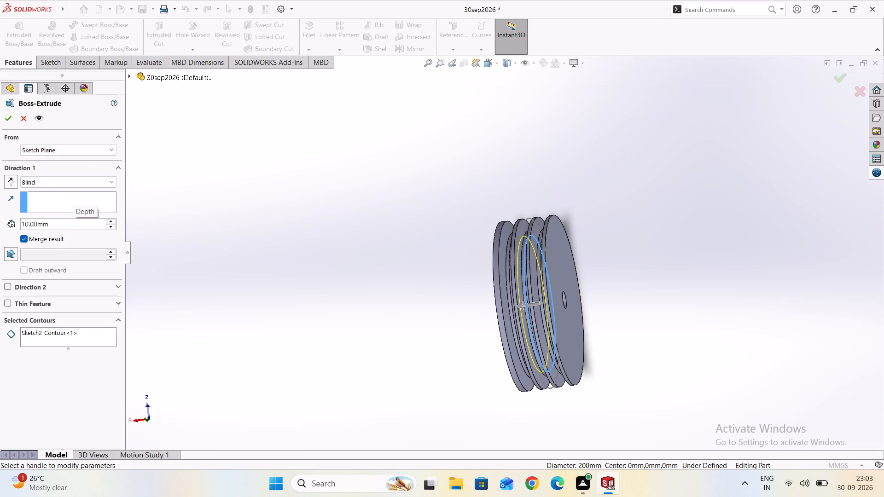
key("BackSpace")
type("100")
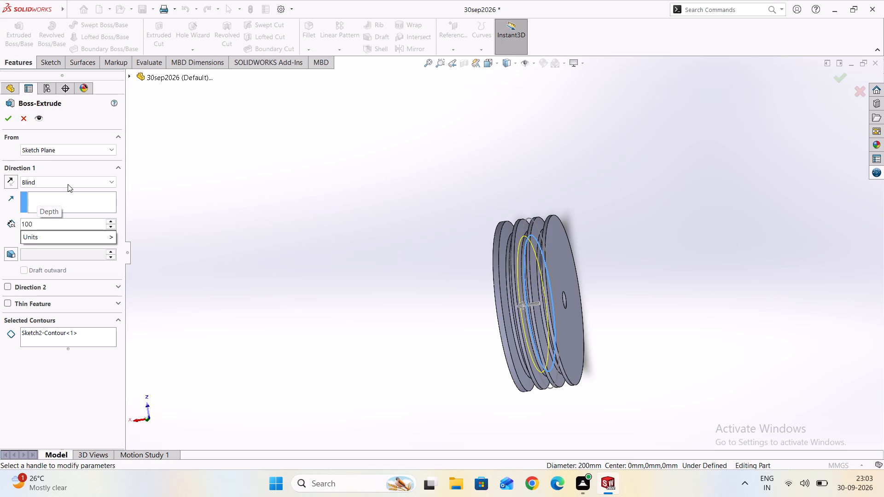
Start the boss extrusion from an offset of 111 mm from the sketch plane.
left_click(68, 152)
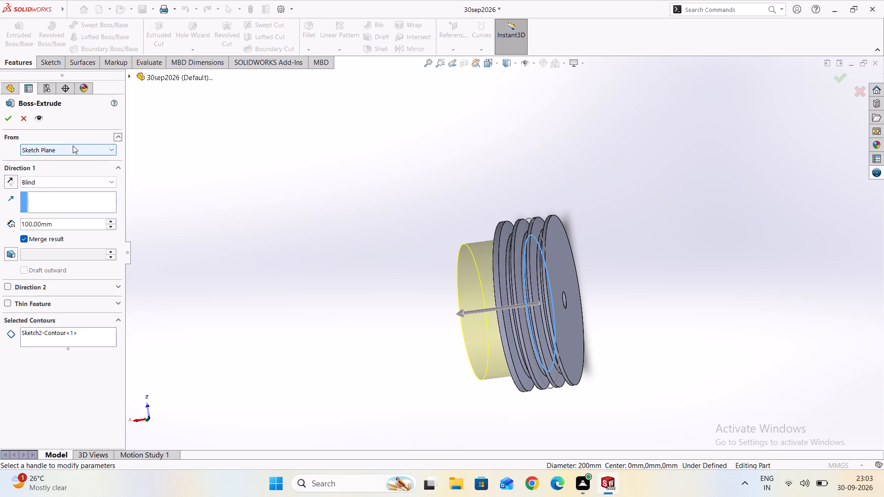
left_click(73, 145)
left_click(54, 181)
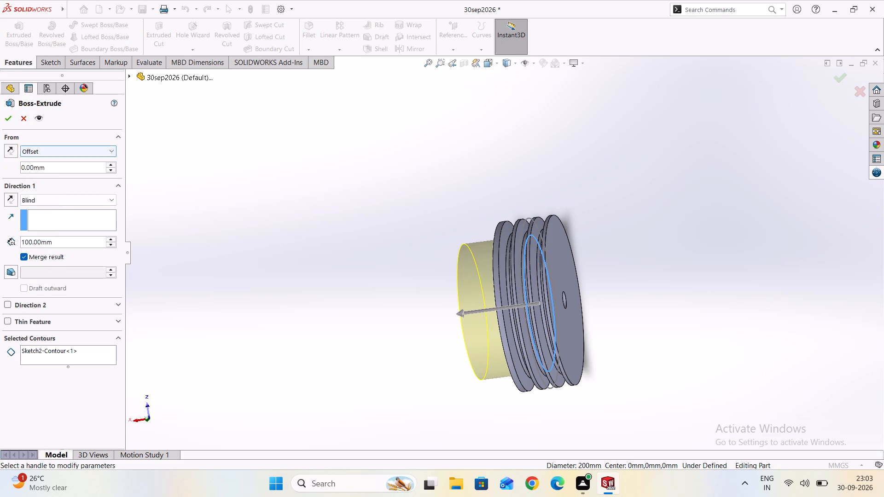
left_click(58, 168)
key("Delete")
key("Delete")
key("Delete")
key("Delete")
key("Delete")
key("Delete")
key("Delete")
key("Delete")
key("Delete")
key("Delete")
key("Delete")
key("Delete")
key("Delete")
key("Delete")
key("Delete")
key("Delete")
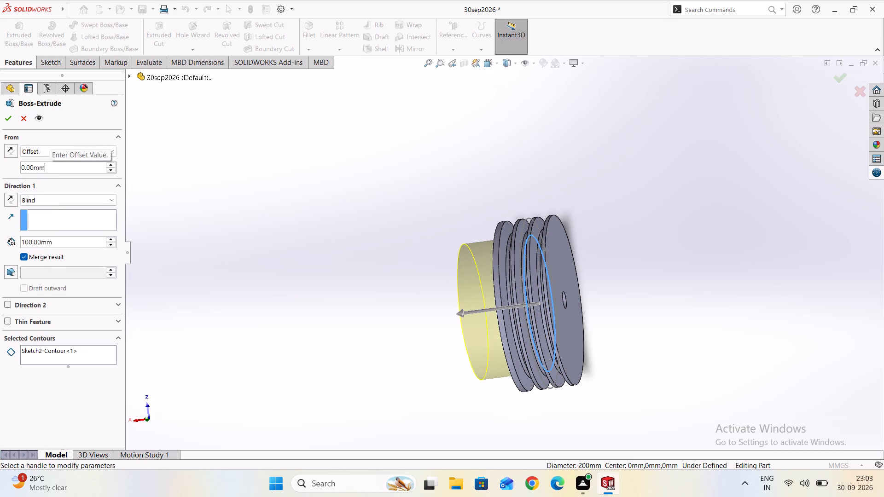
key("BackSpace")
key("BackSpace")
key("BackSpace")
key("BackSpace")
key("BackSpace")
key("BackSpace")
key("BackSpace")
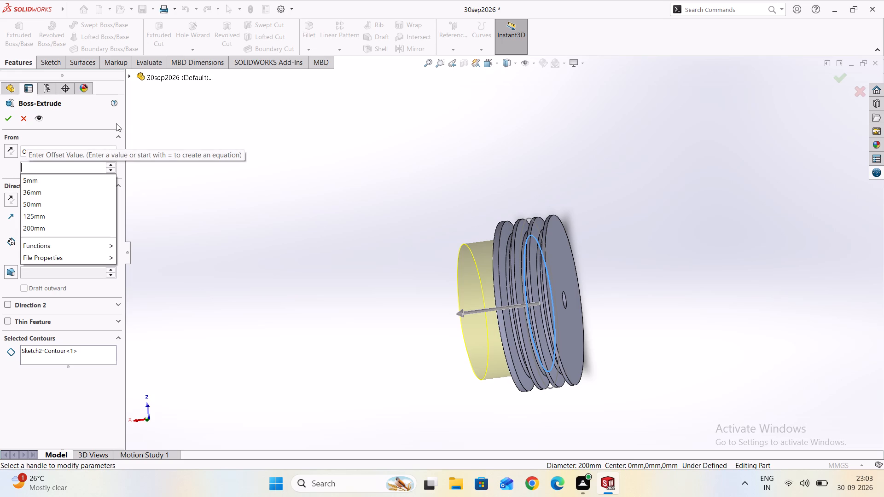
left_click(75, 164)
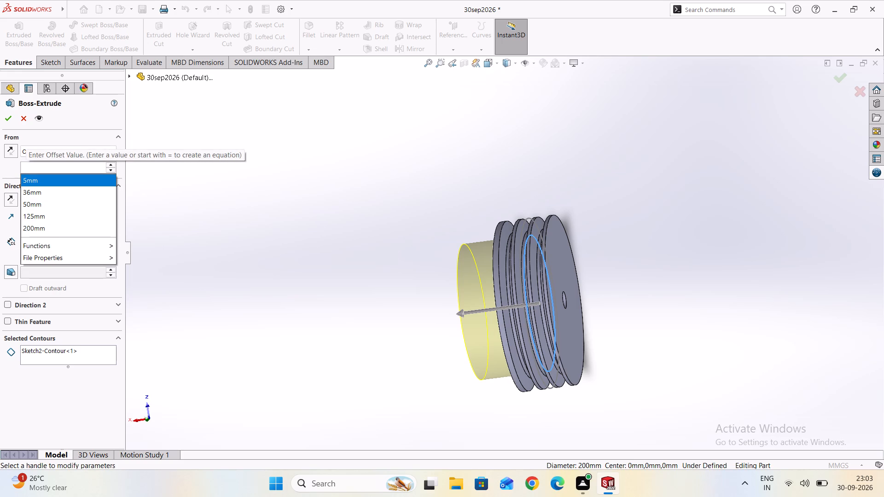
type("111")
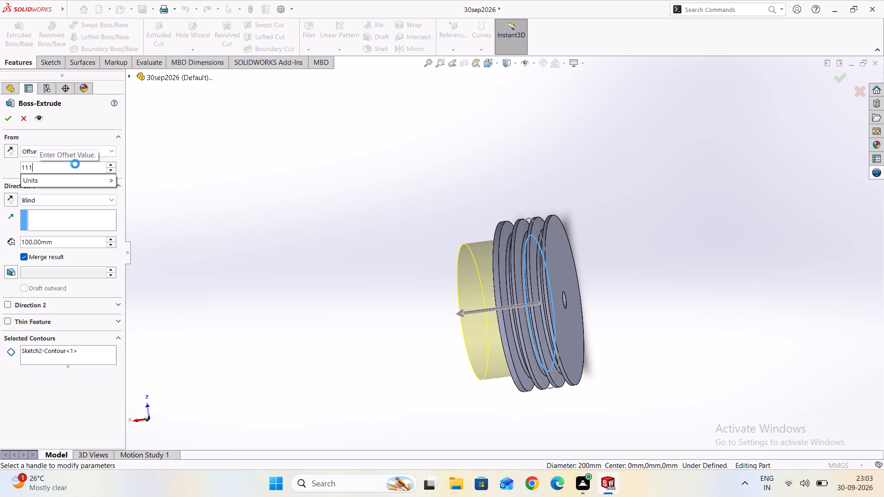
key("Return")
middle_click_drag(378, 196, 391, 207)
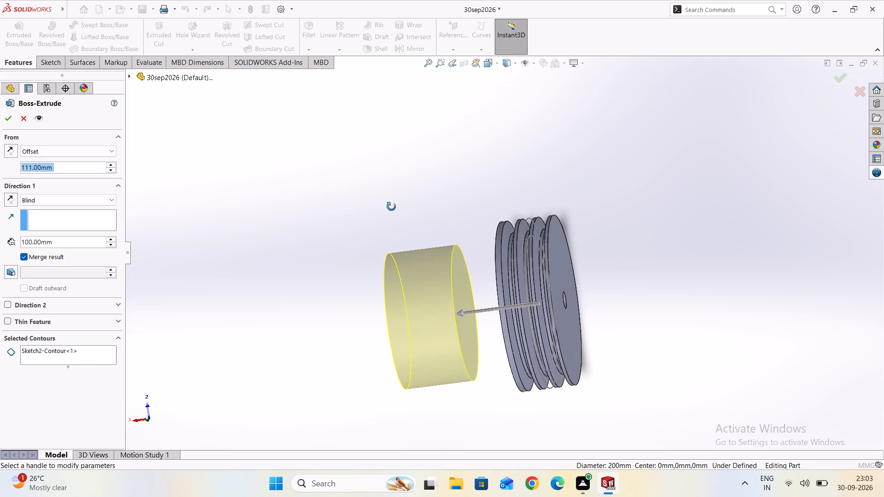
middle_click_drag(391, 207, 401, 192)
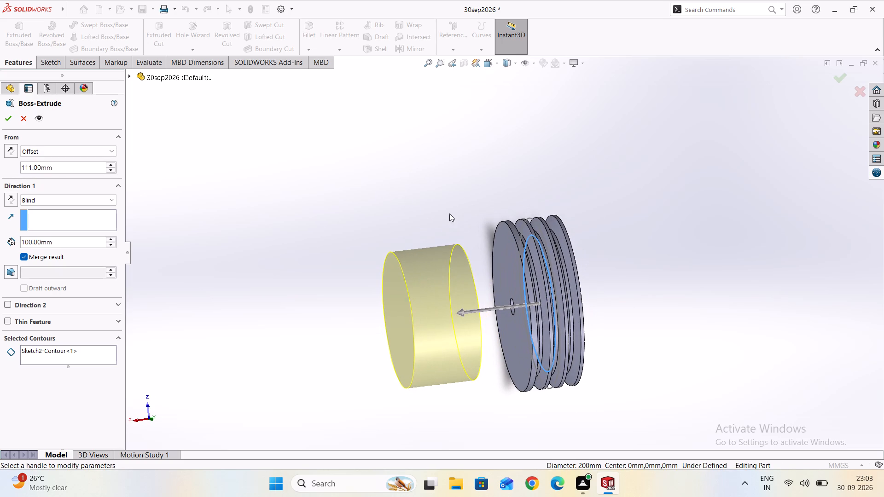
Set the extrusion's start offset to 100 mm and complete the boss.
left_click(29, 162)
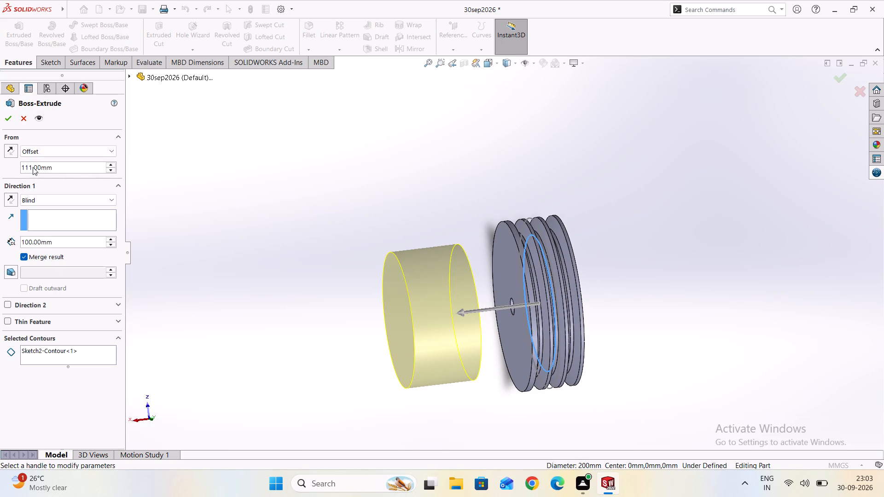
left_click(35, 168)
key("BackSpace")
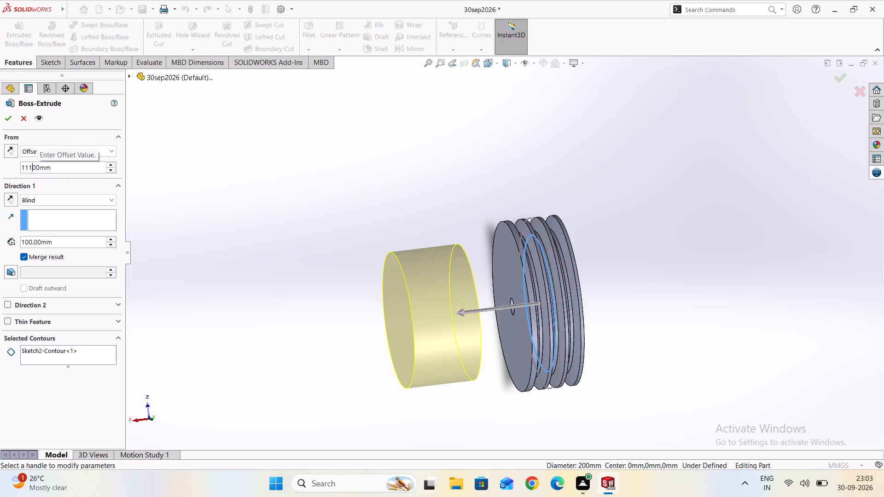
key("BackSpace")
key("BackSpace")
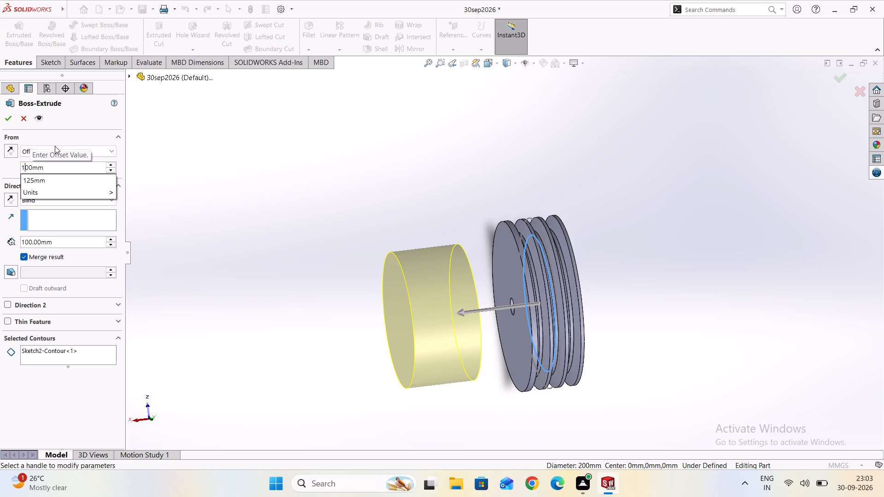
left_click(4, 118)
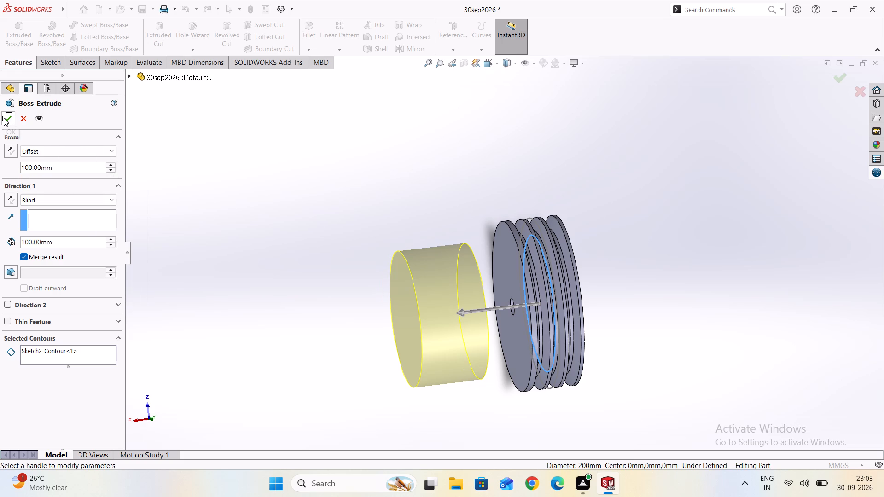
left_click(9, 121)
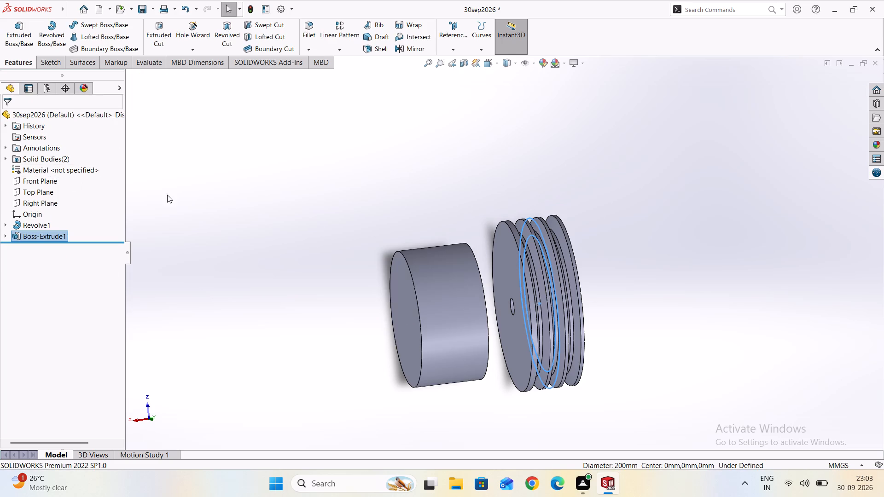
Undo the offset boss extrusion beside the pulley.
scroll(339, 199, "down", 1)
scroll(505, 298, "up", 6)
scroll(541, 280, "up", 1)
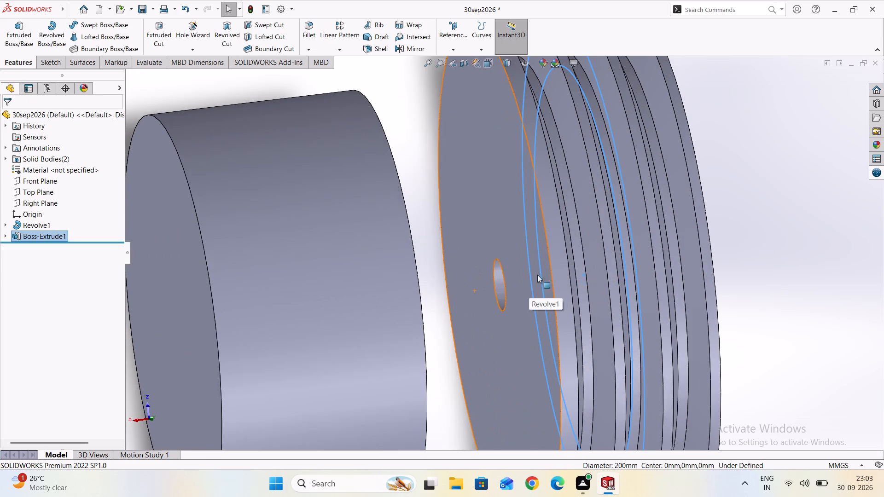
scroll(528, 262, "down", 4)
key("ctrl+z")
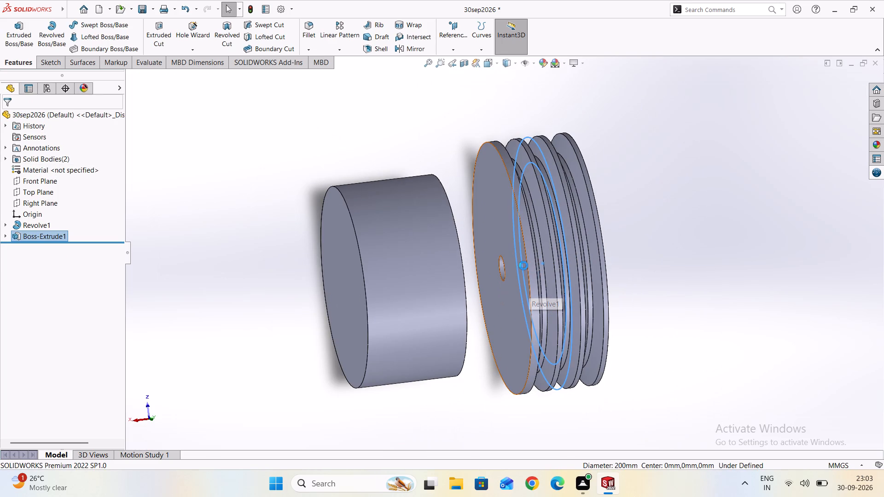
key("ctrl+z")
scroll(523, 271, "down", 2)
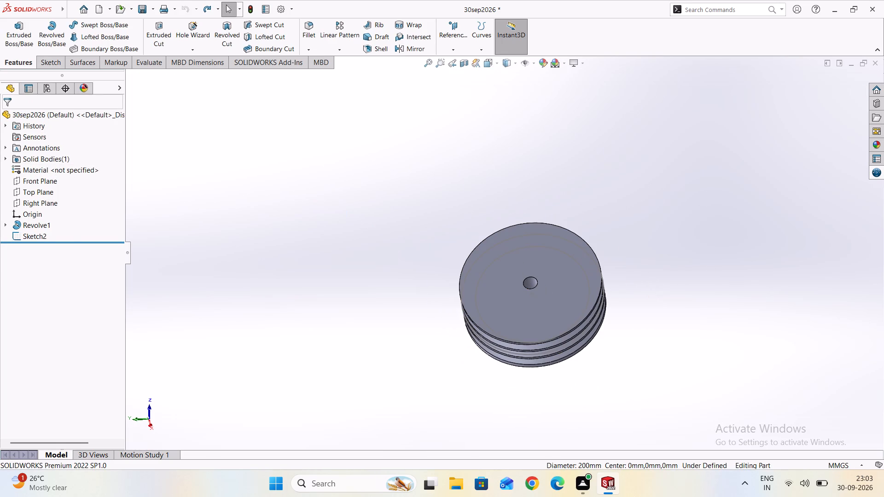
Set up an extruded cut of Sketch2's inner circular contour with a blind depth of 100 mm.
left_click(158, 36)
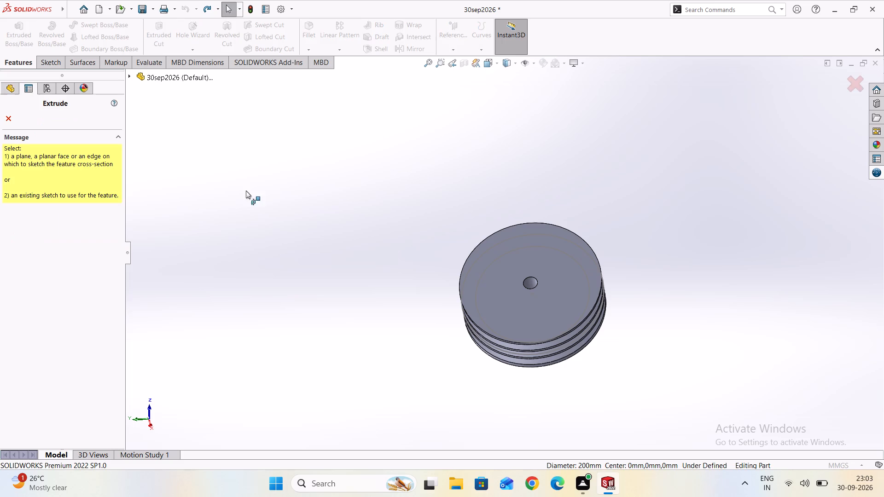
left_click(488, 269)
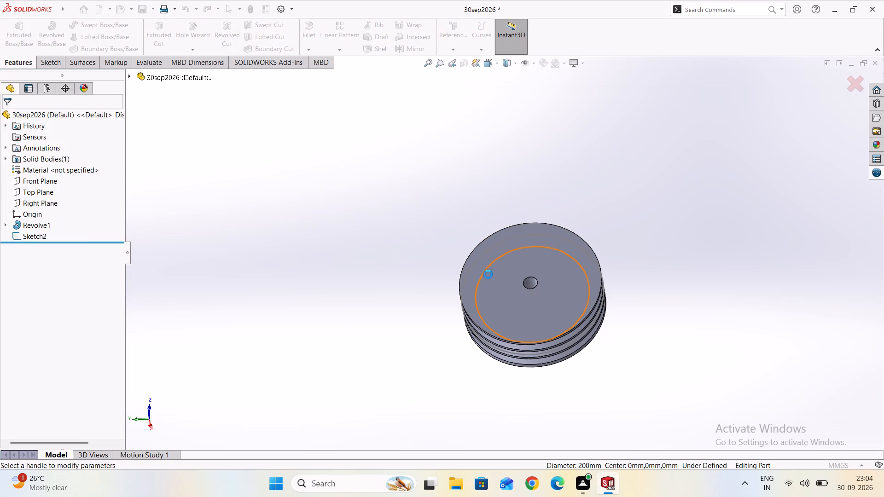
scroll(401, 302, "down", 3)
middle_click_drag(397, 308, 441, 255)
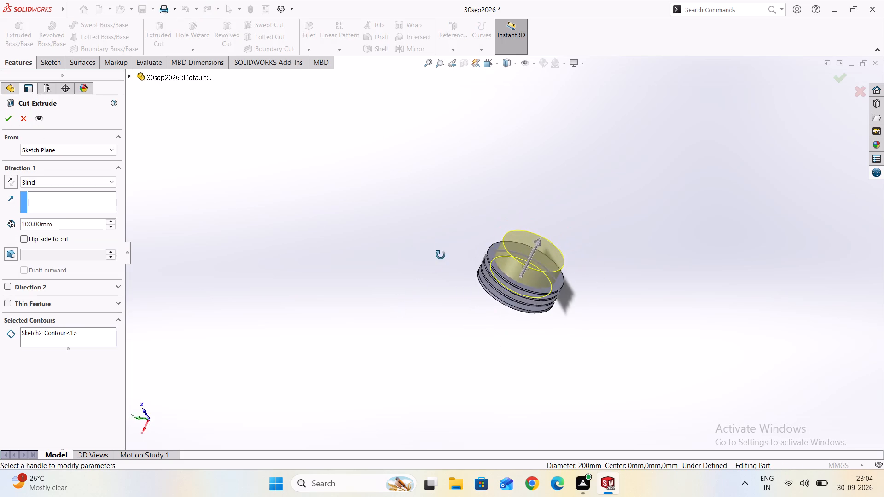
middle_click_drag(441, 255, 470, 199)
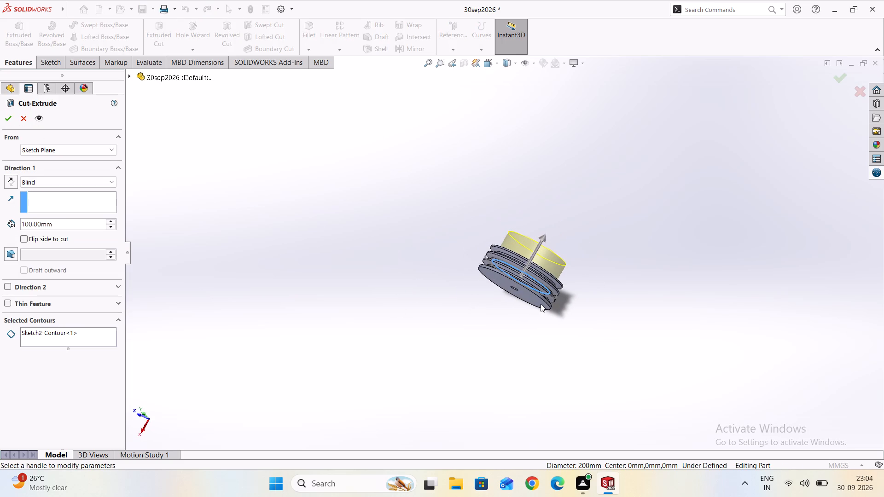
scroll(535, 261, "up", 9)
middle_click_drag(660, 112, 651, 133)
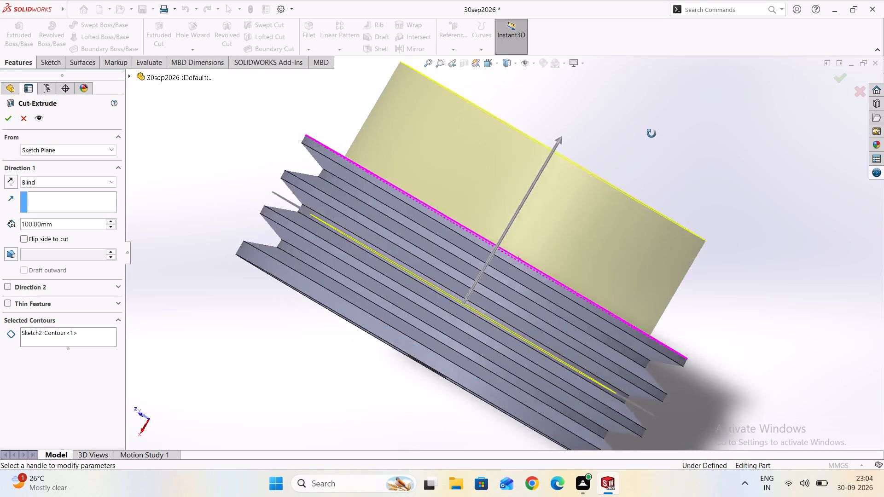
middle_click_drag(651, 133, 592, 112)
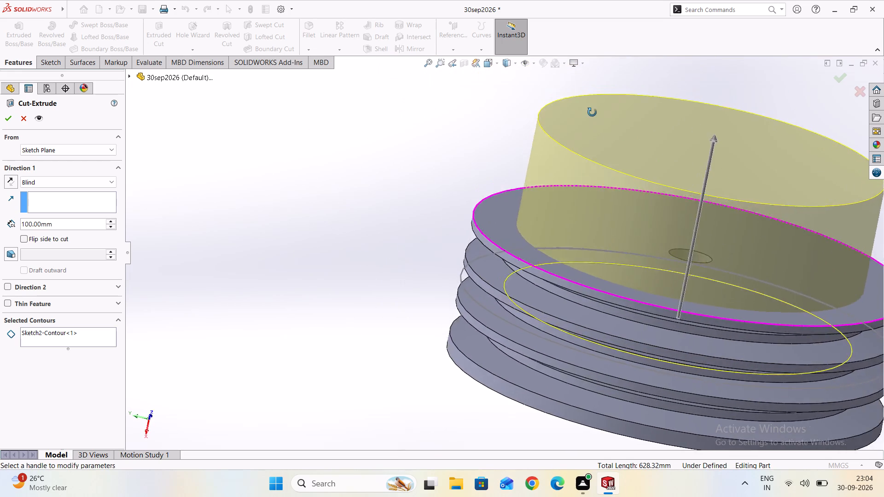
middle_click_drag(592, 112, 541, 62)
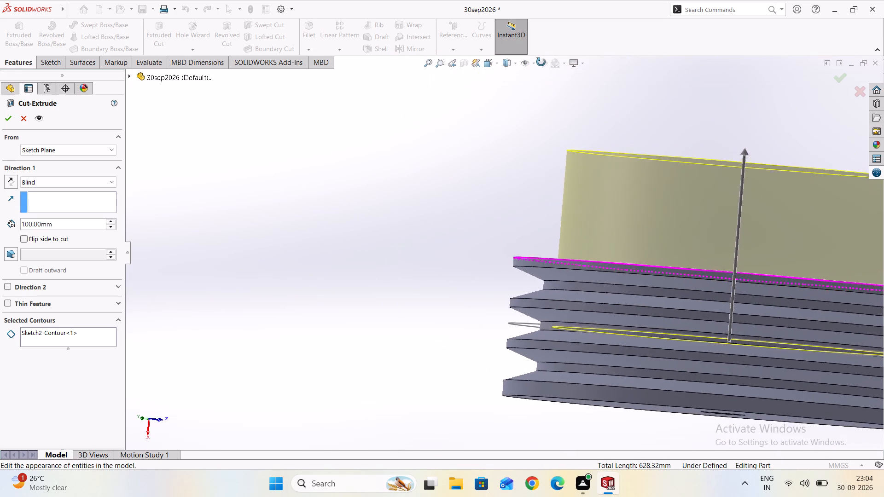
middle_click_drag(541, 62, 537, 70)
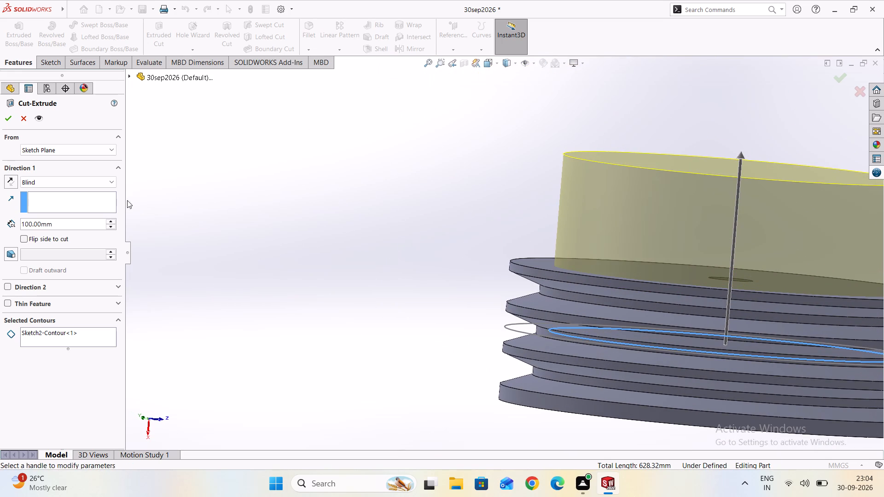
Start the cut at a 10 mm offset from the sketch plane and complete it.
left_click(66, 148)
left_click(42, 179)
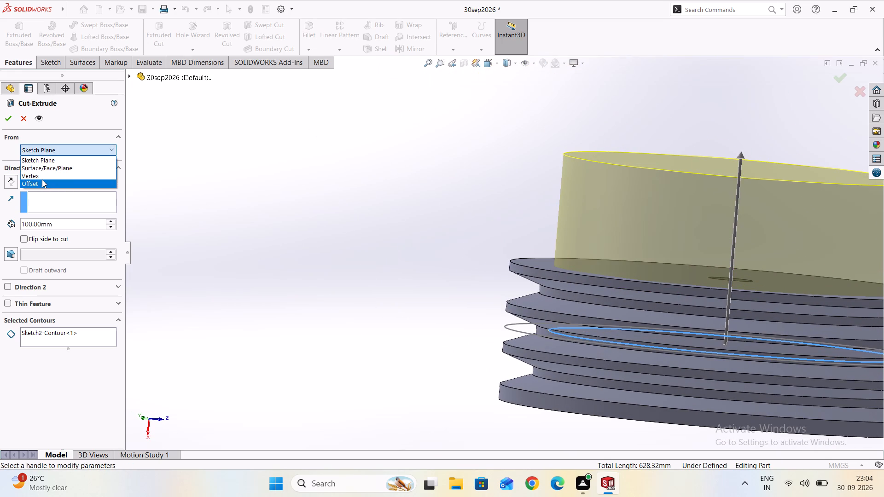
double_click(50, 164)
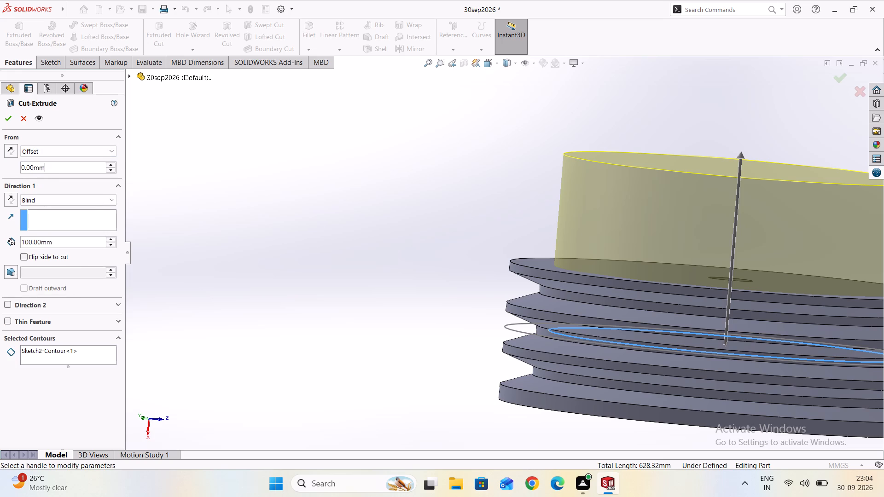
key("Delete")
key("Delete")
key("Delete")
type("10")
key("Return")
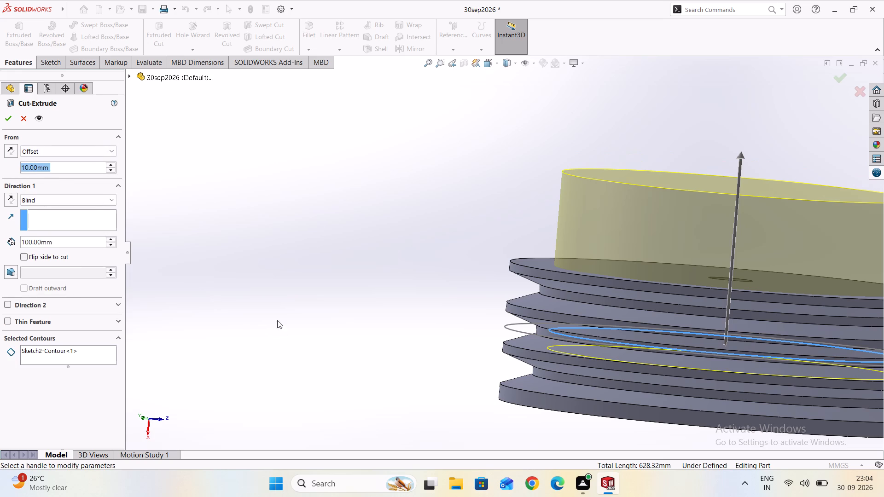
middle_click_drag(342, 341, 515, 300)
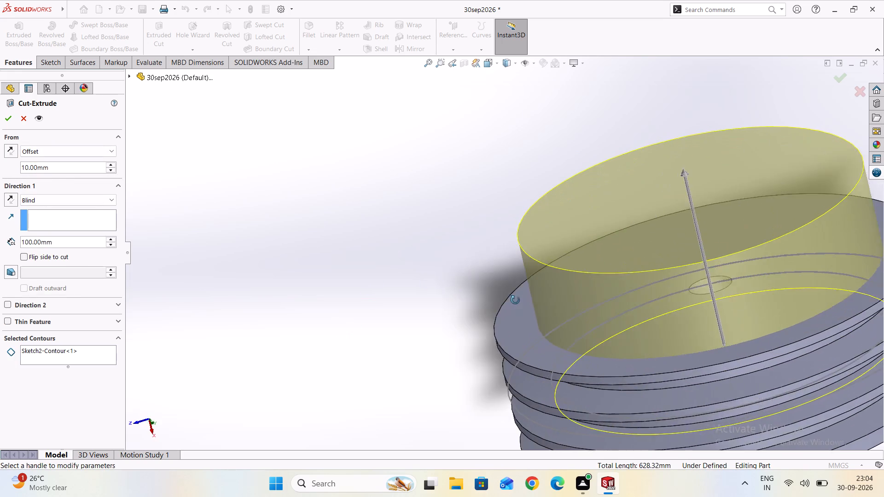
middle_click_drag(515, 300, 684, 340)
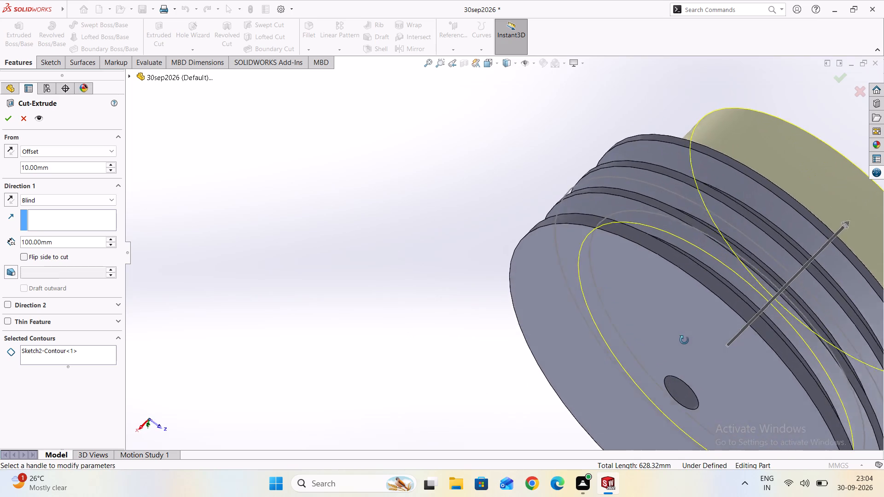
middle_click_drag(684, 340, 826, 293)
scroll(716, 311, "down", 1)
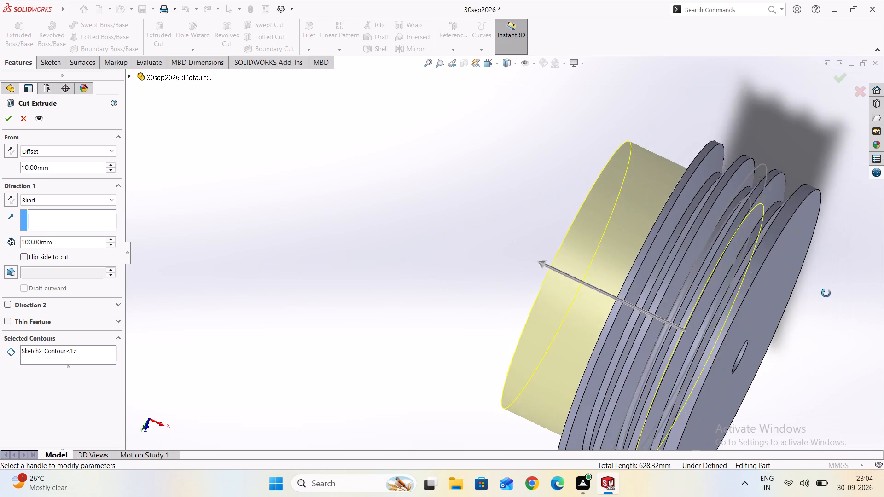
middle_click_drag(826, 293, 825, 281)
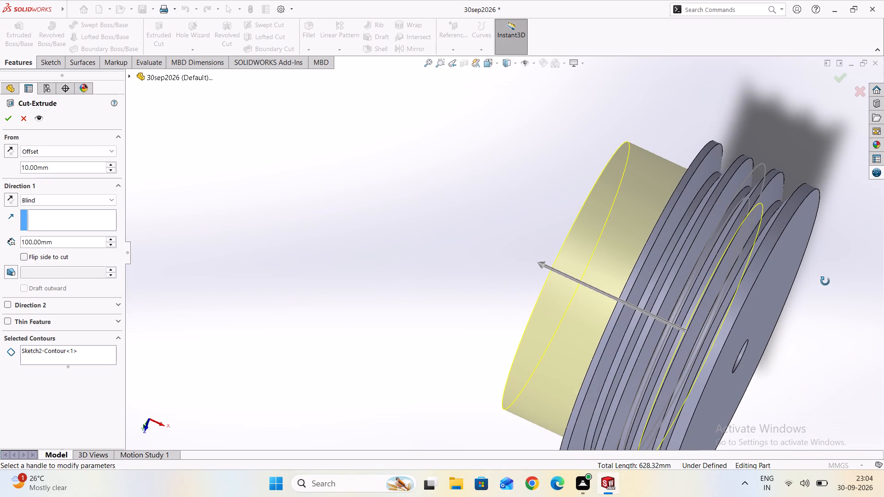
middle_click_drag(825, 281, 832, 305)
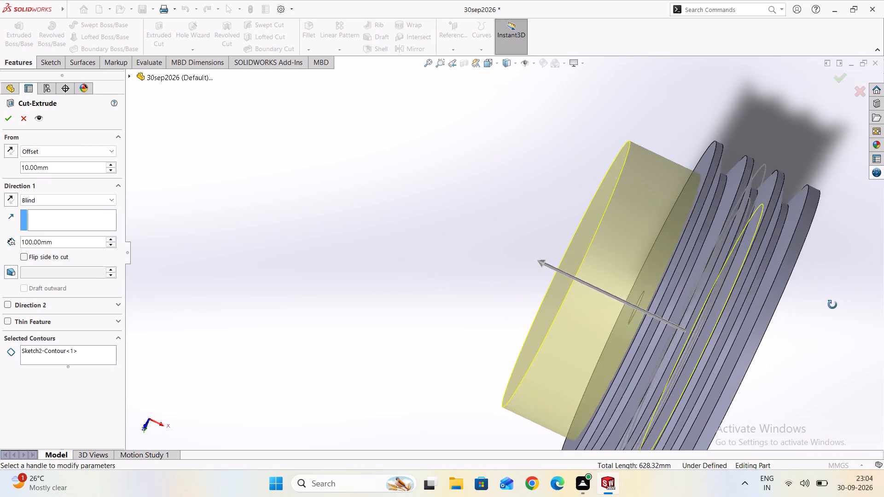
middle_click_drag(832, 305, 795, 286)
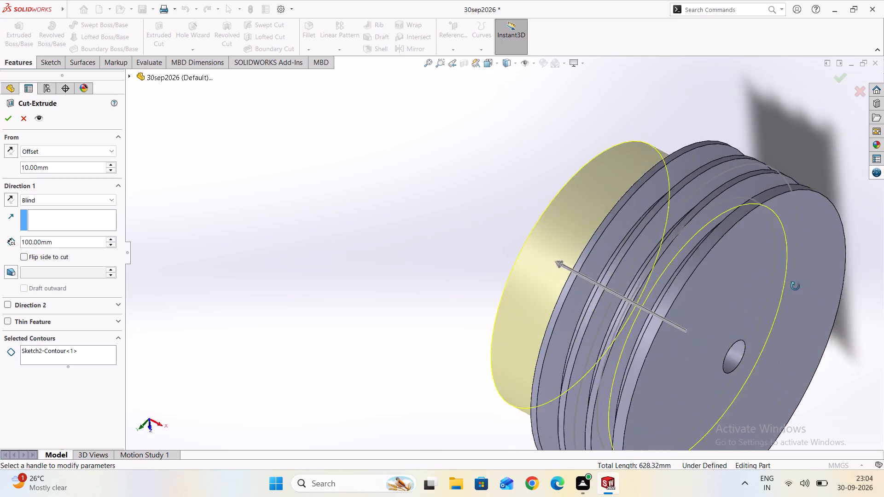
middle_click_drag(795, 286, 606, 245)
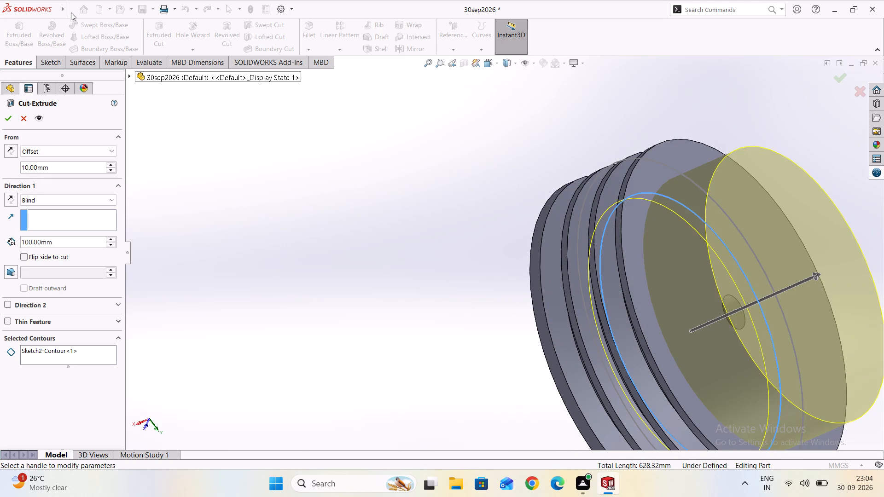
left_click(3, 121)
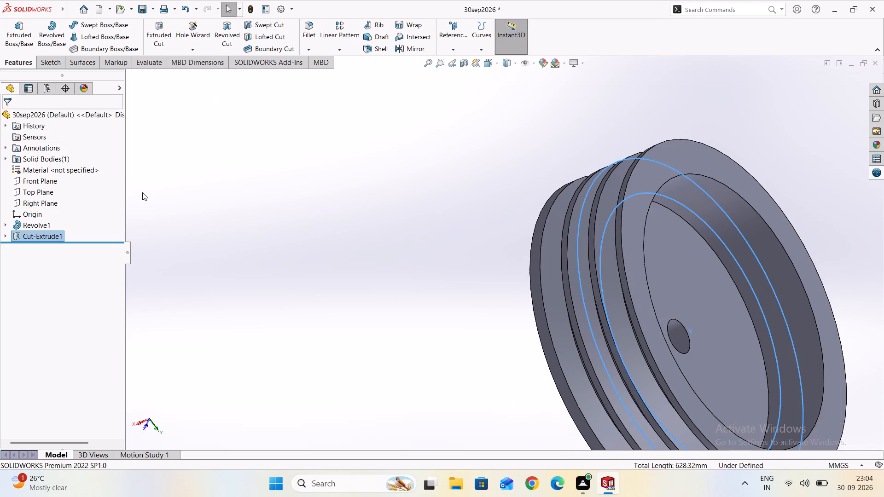
Examine the cut recess and the uncut opposite face of the pulley from both sides.
scroll(163, 179, "down", 2)
scroll(442, 236, "down", 2)
scroll(621, 243, "up", 3)
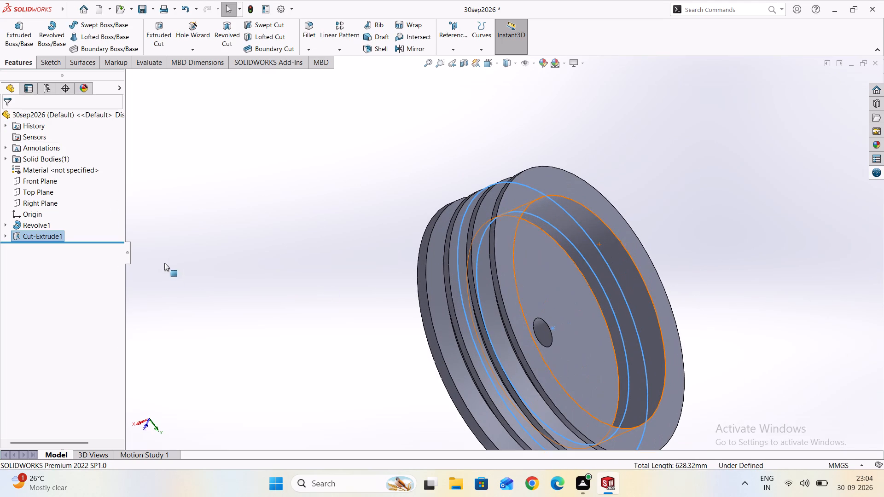
middle_click_drag(243, 276, 321, 292)
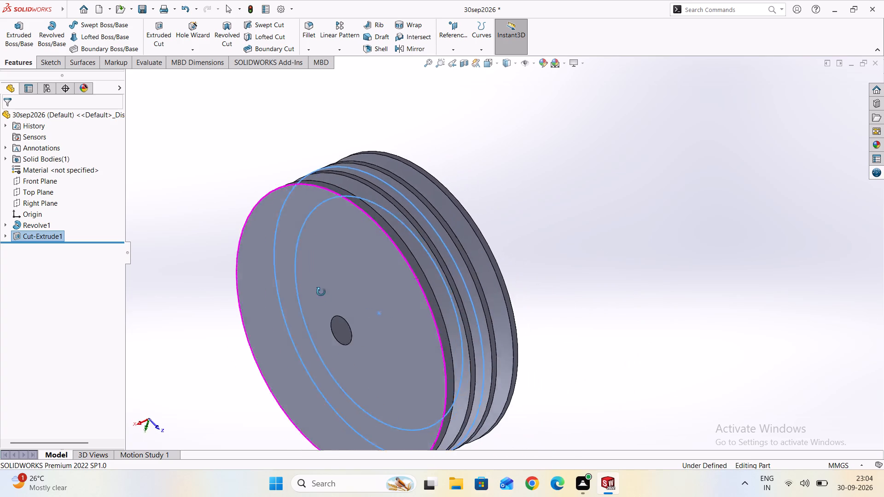
middle_click_drag(321, 292, 245, 225)
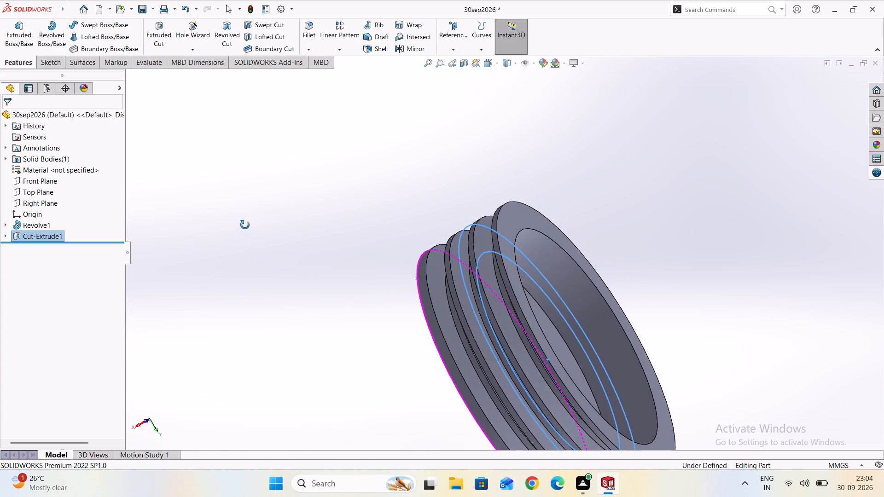
middle_click_drag(245, 225, 548, 306)
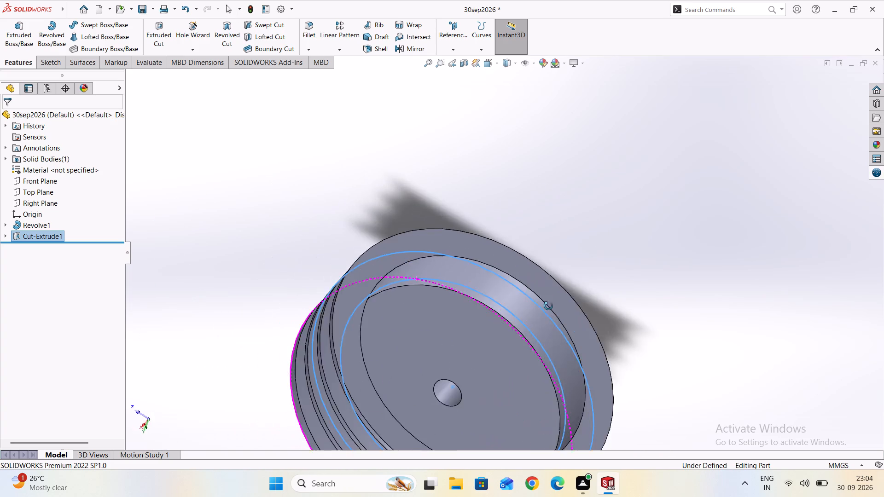
middle_click_drag(548, 306, 572, 322)
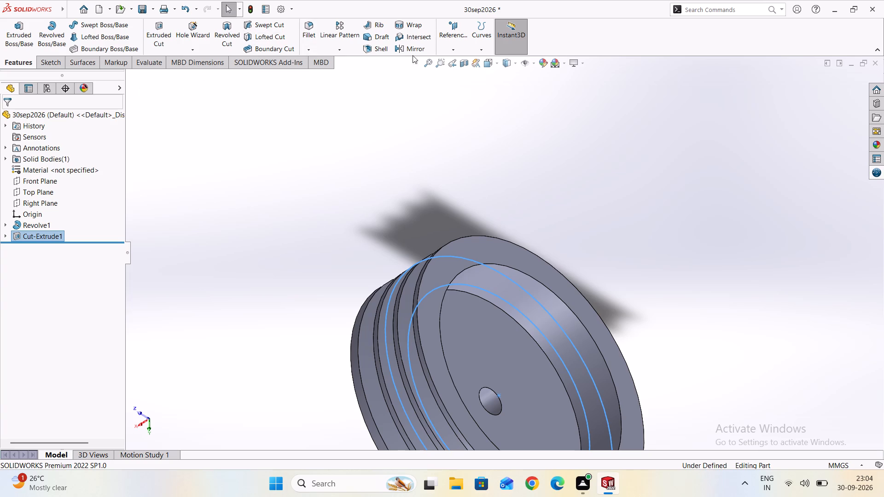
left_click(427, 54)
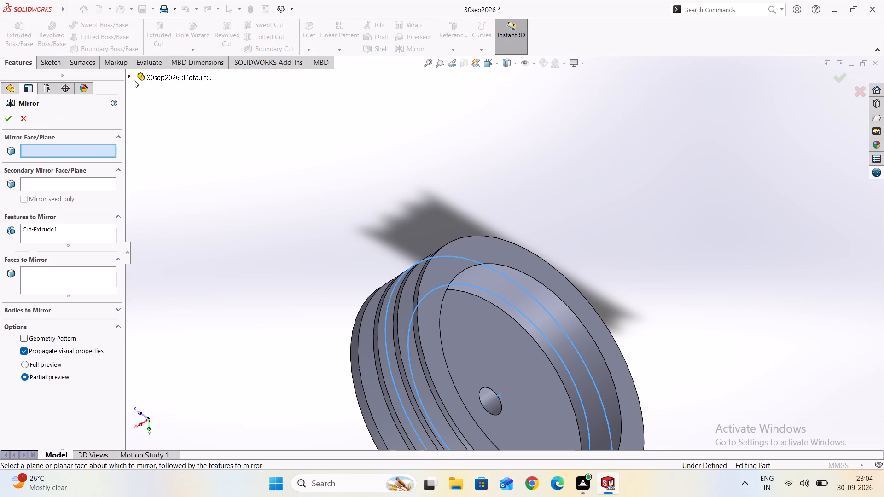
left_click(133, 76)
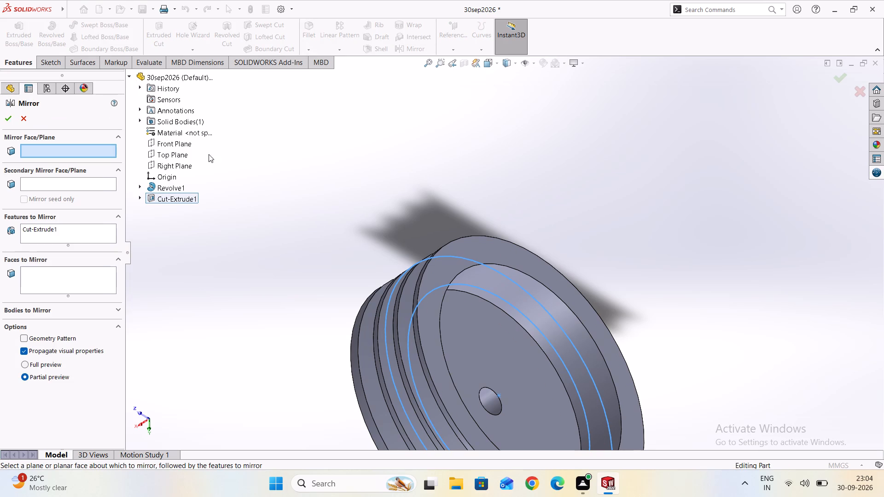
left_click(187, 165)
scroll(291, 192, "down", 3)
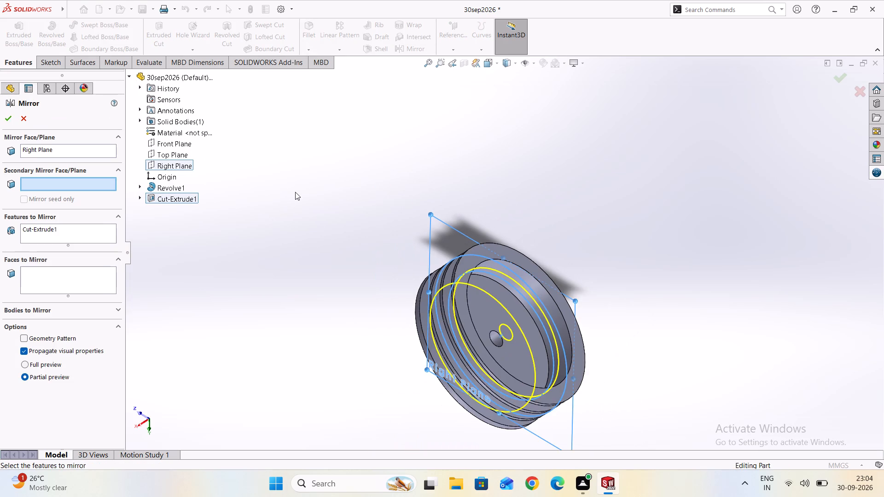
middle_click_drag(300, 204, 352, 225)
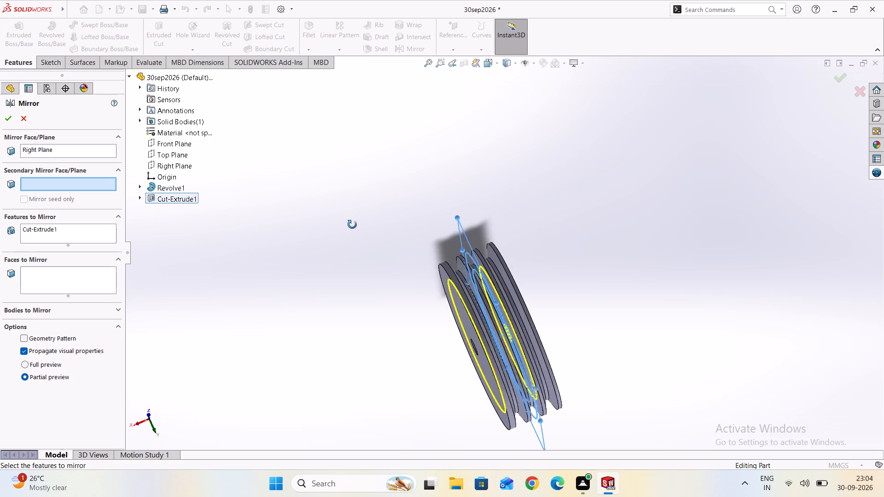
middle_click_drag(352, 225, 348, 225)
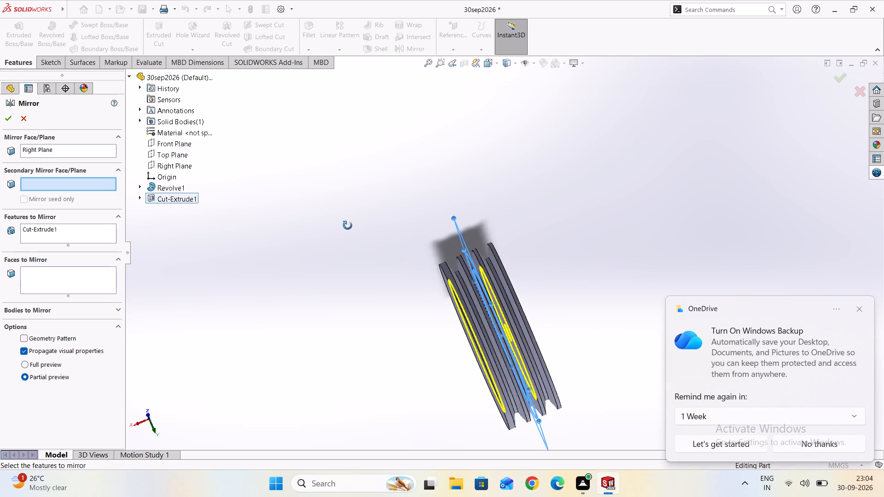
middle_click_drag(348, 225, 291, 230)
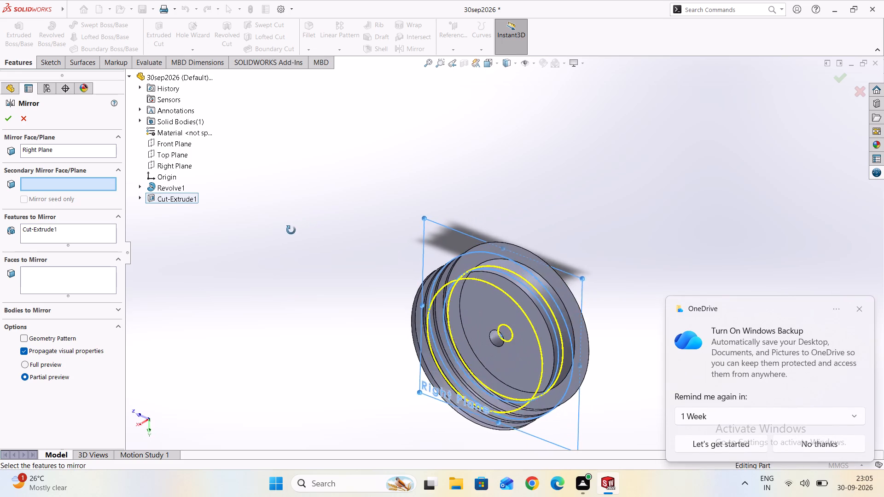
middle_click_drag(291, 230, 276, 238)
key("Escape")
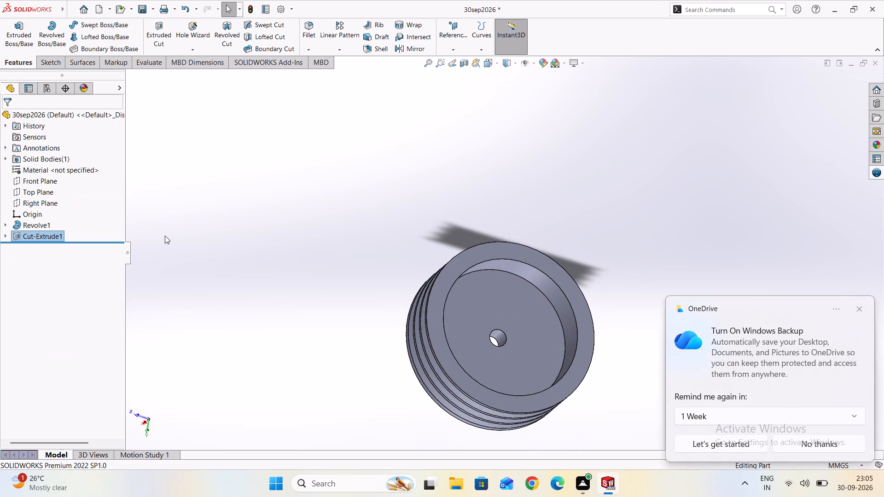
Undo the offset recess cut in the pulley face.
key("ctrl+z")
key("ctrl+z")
Set up an extruded cut of Sketch2's inner circular contour with a blind depth of 100 mm.
scroll(308, 281, "down", 1)
middle_click_drag(303, 282, 392, 368)
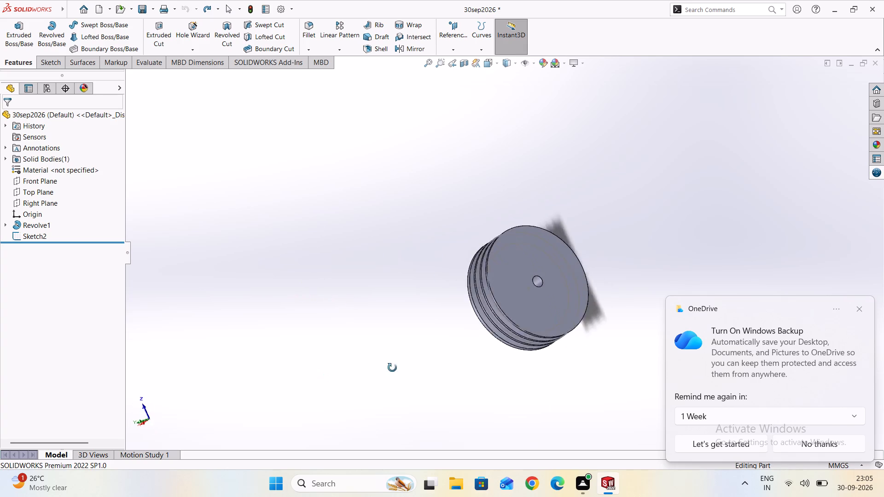
middle_click_drag(392, 368, 393, 266)
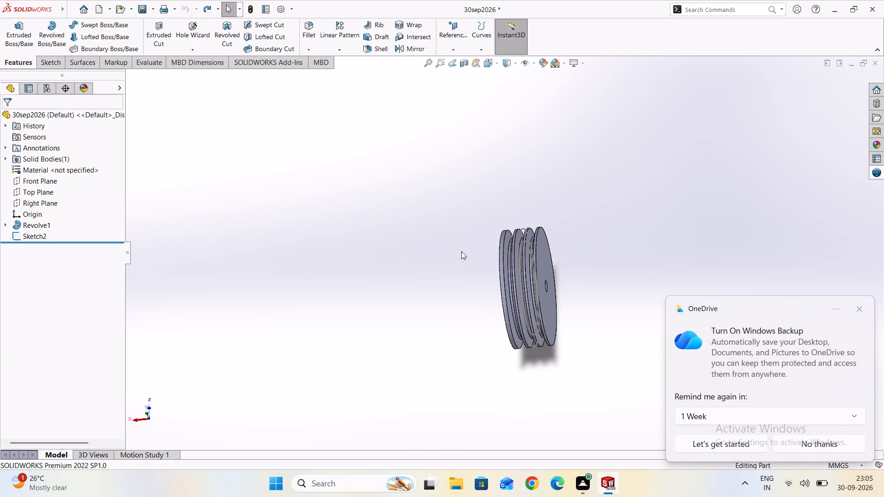
left_click(157, 41)
scroll(531, 279, "up", 3)
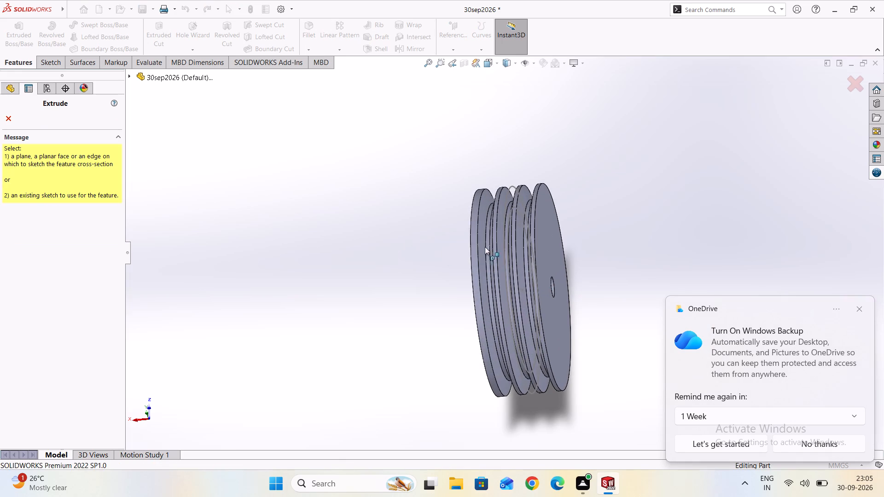
left_click(508, 266)
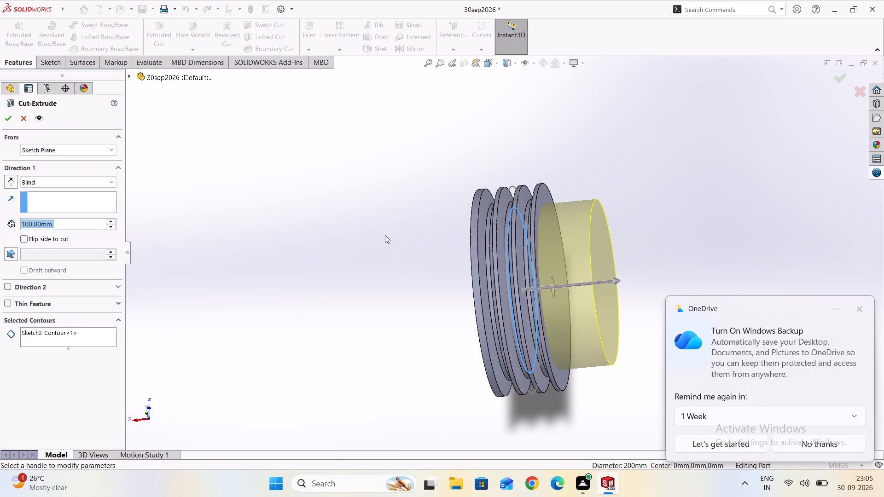
middle_click_drag(386, 236, 392, 248)
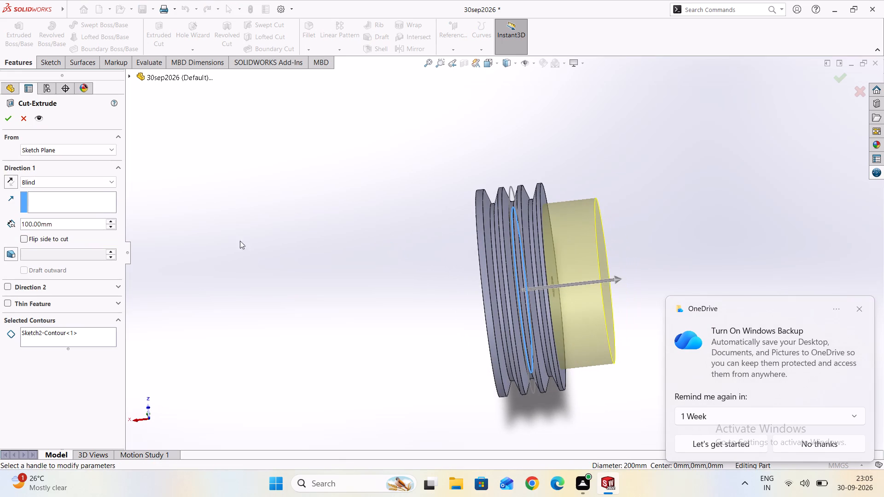
Start the cut at a 111 mm offset from the sketch plane and complete it.
left_click(70, 153)
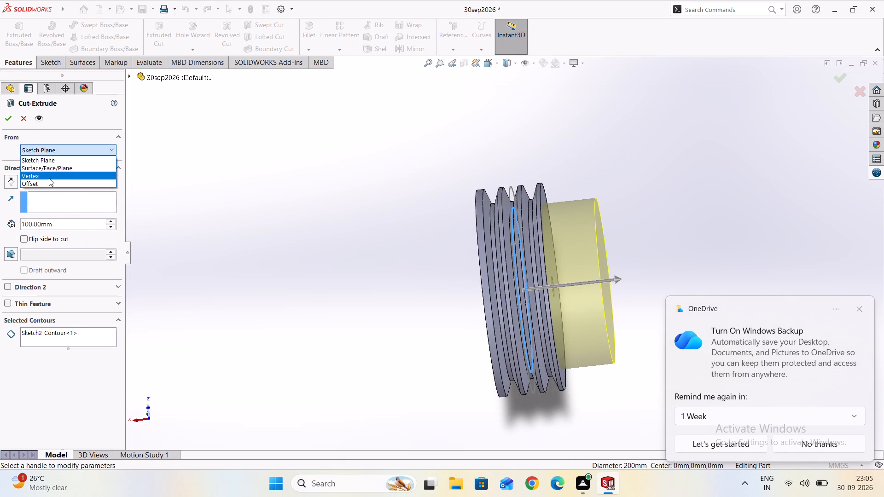
left_click(46, 182)
left_click(54, 168)
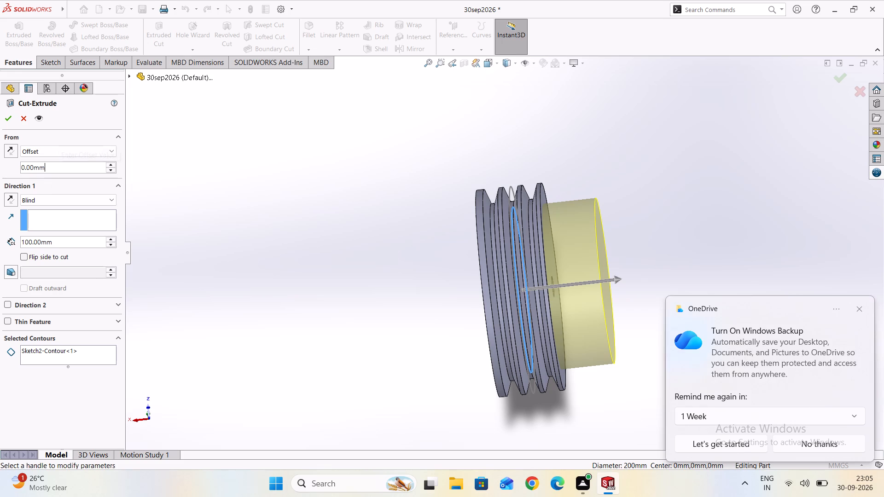
key("BackSpace")
key("BackSpace")
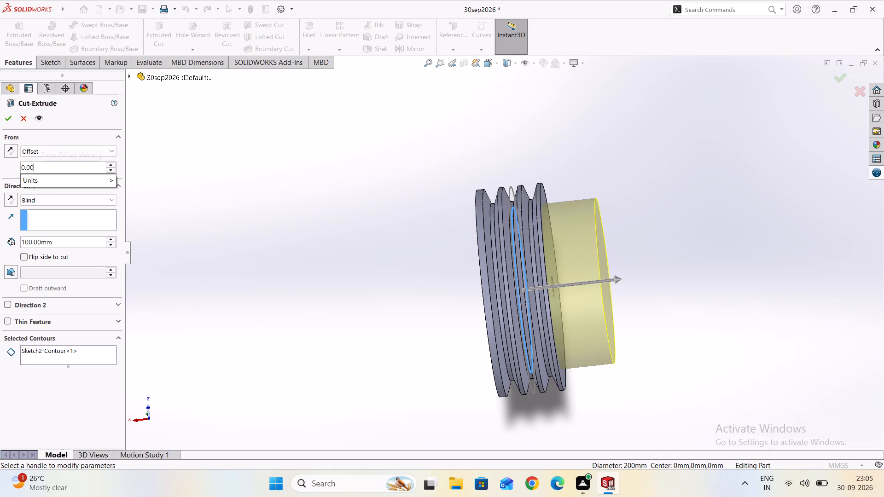
key("BackSpace")
key("BackSpace")
key("BackSpace")
key("BackSpace")
type("11")
key("1")
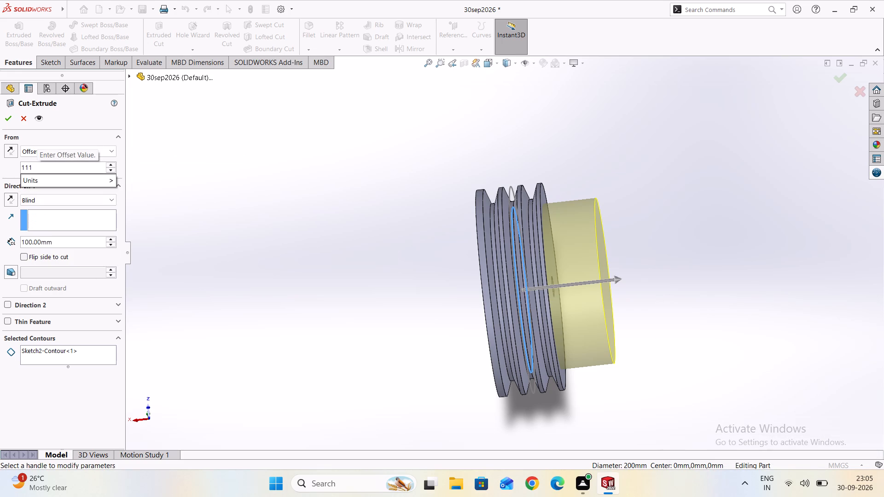
key("Return")
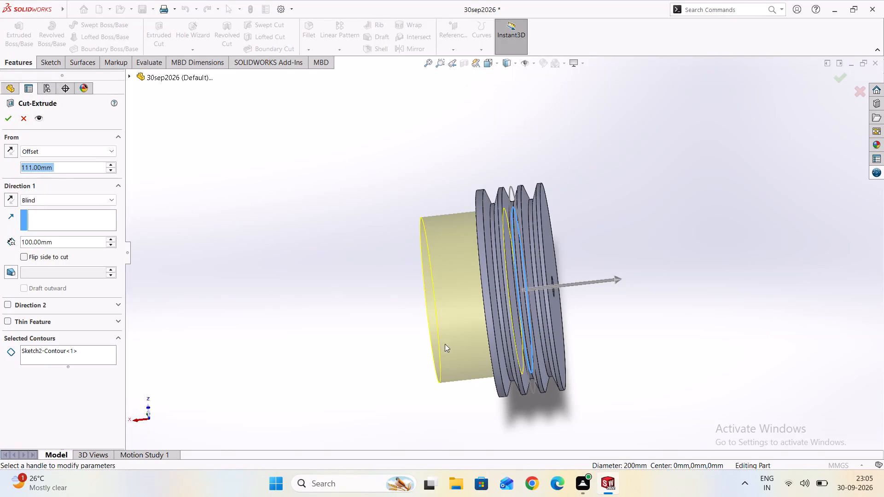
scroll(544, 320, "up", 5)
scroll(452, 283, "up", 5)
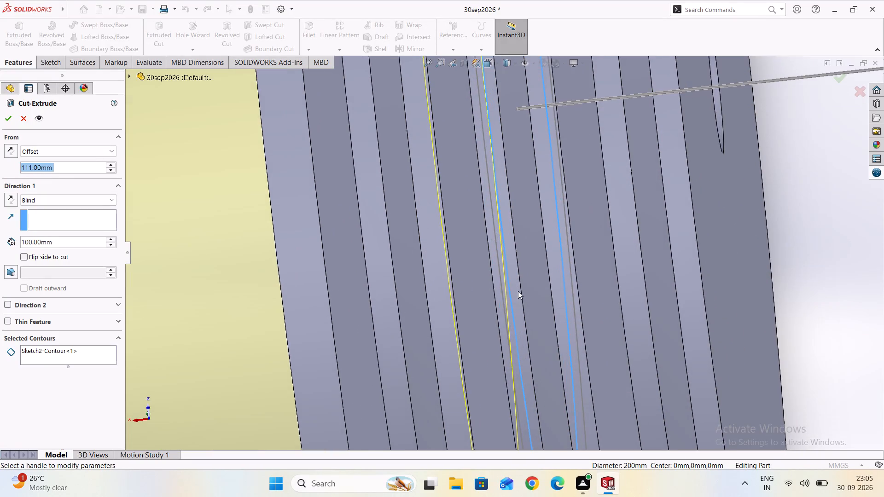
scroll(511, 289, "down", 11)
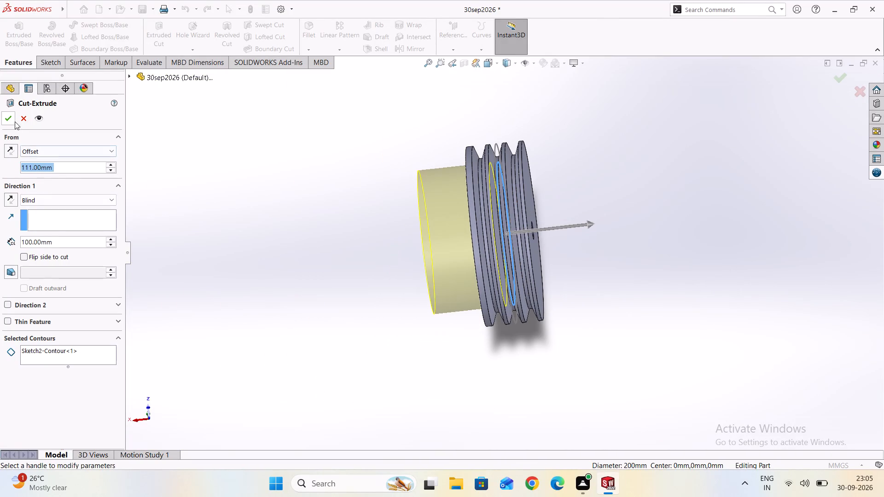
left_click(15, 121)
Mirror the recess cut about the Right Plane onto the opposite face of the pulley.
middle_click_drag(427, 259, 549, 271)
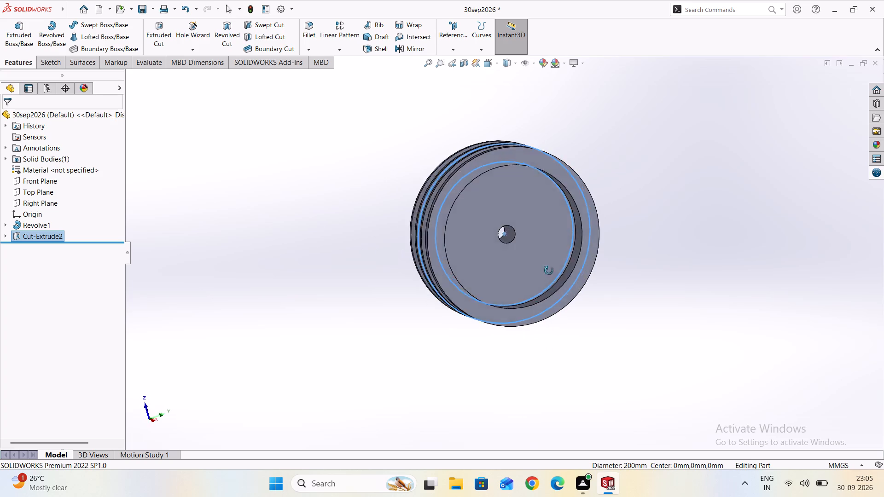
middle_click_drag(549, 271, 420, 264)
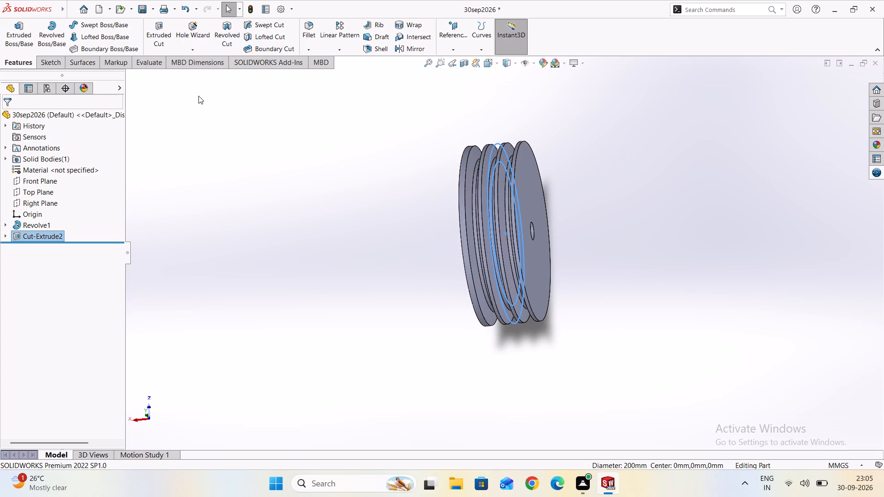
left_click(406, 52)
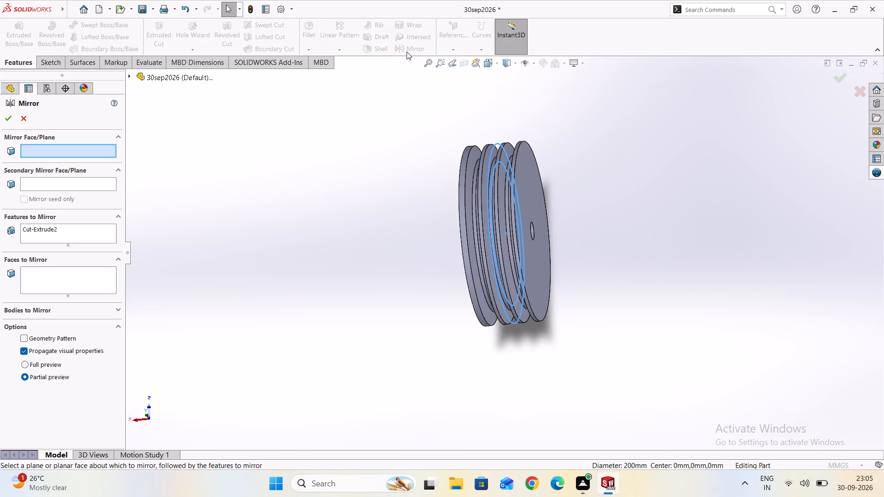
left_click(130, 75)
left_click(175, 169)
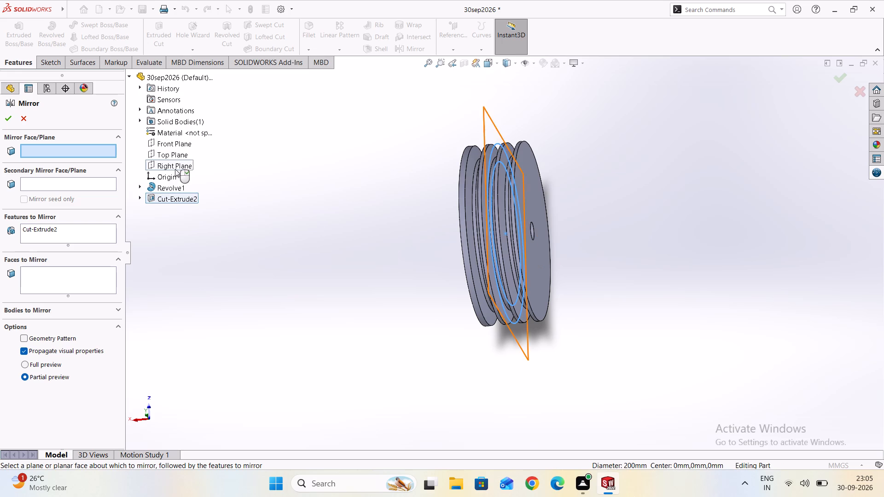
scroll(296, 212, "down", 1)
middle_click_drag(376, 232, 448, 254)
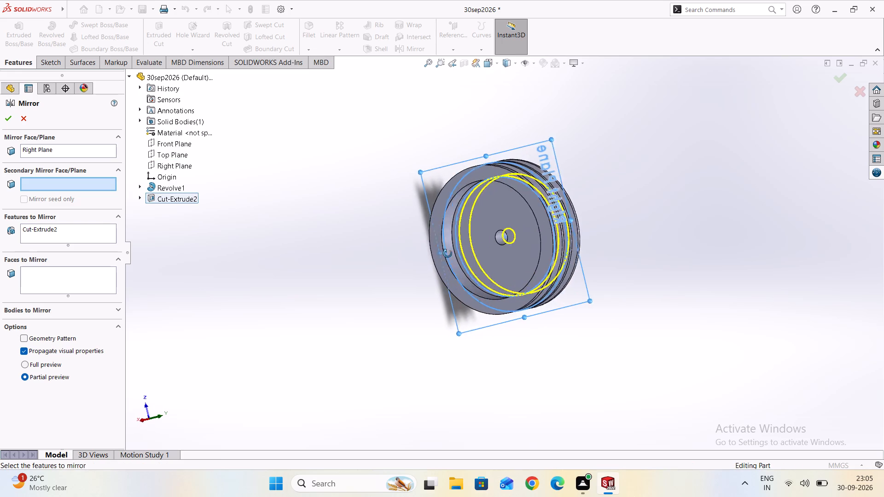
middle_click_drag(448, 254, 547, 257)
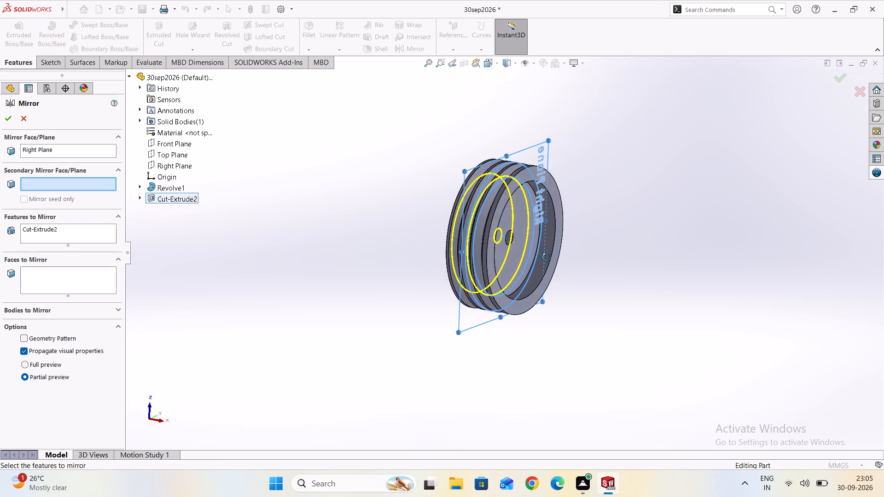
middle_click_drag(547, 257, 575, 256)
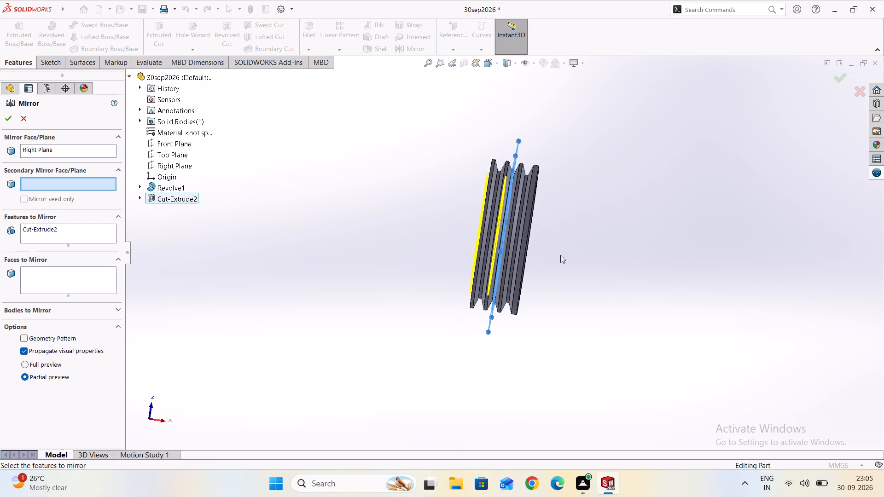
left_click(6, 118)
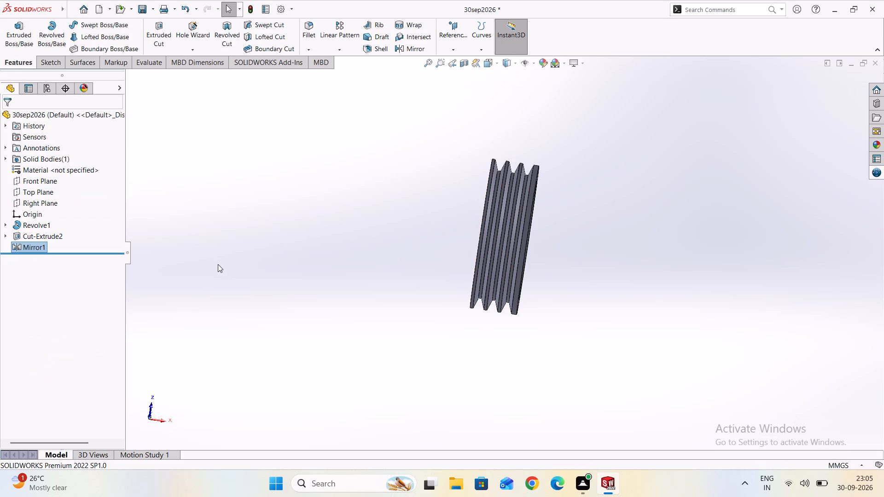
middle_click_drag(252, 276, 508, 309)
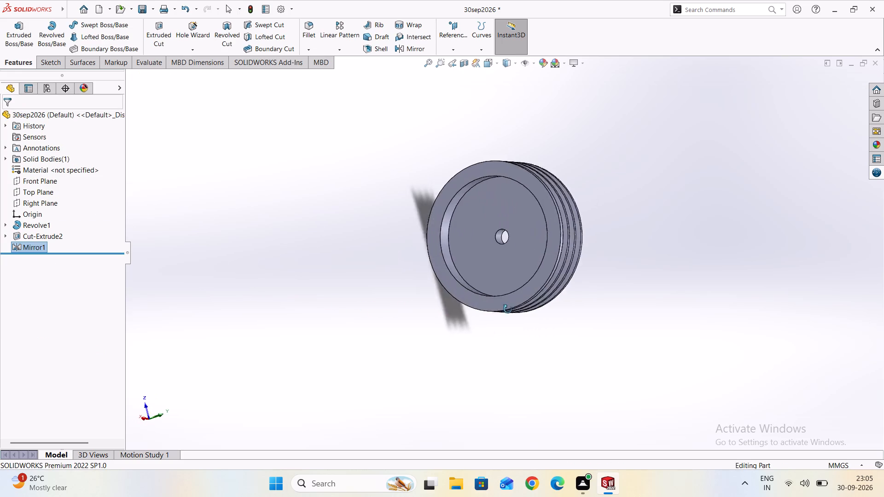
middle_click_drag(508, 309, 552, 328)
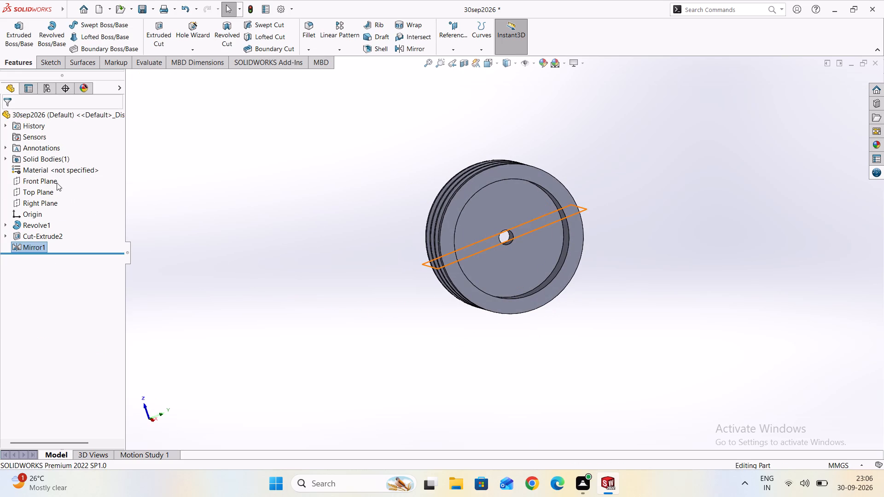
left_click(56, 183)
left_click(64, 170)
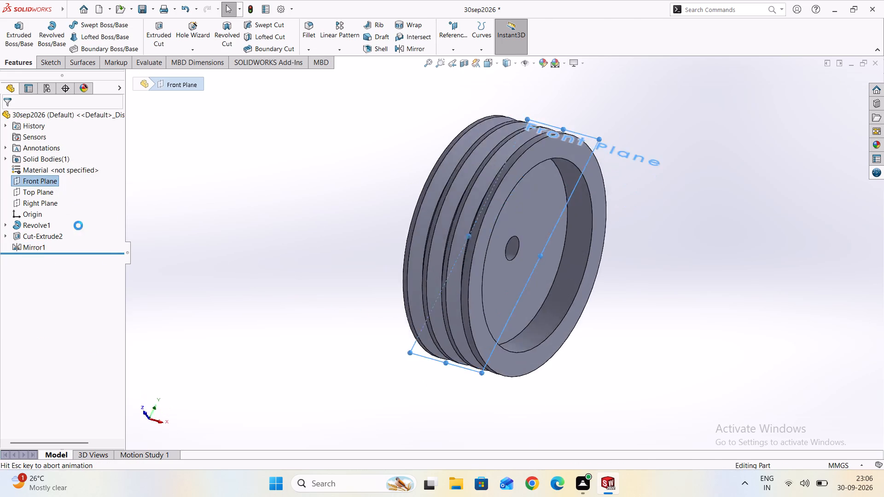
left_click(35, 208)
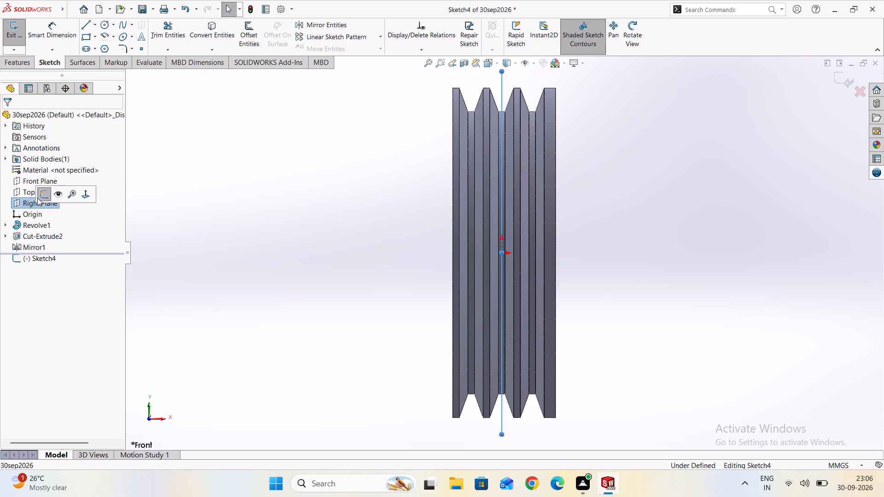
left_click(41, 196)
On the Right Plane, sketch a circle centred on the origin and dimension its diameter to 125 mm.
left_click(35, 201)
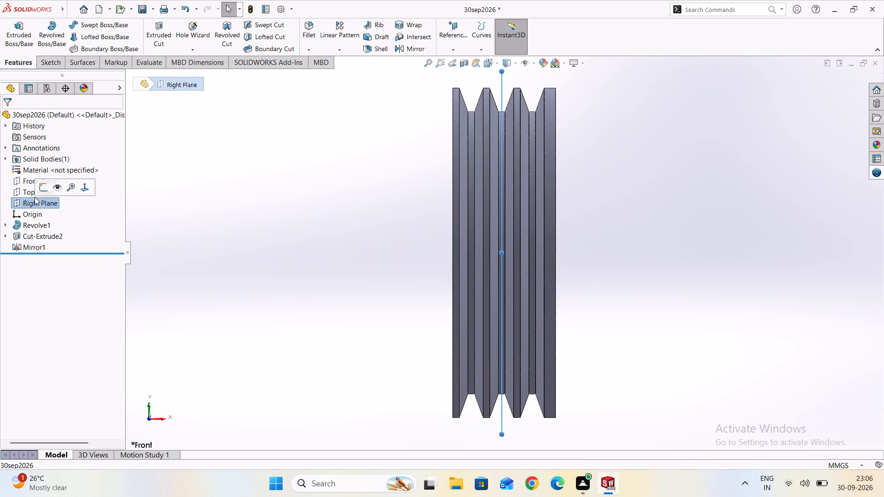
left_click(40, 189)
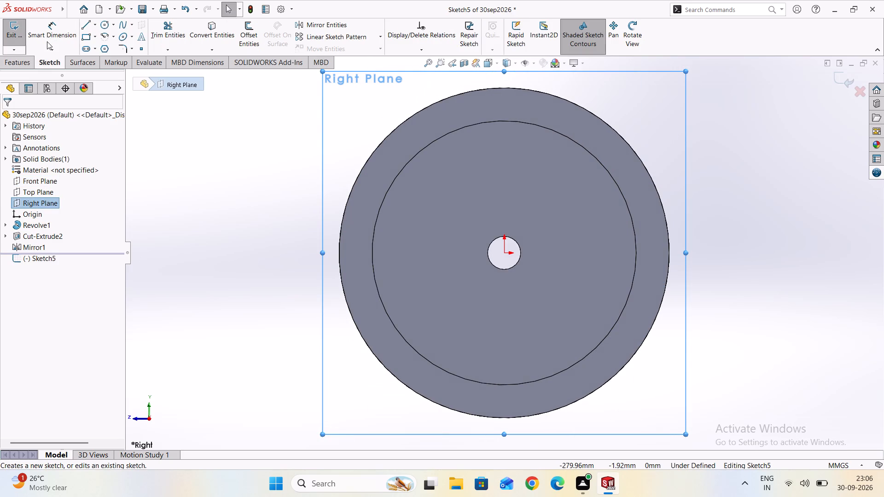
left_click(105, 23)
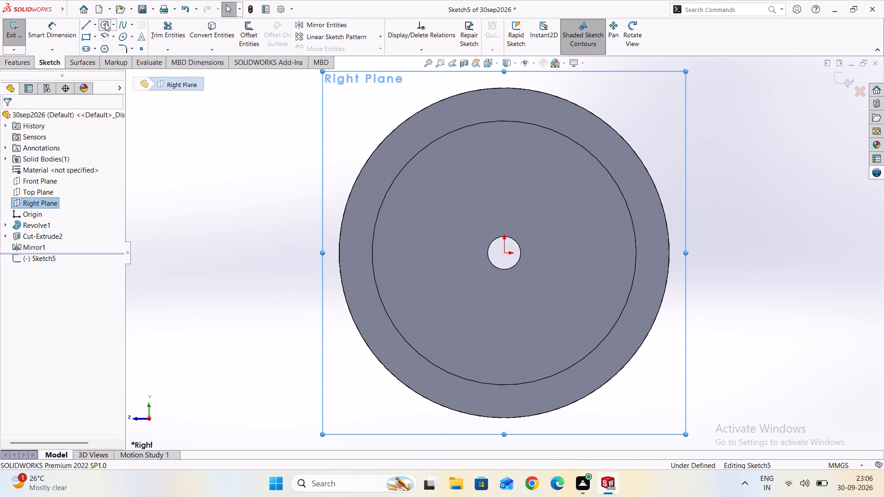
left_click(505, 252)
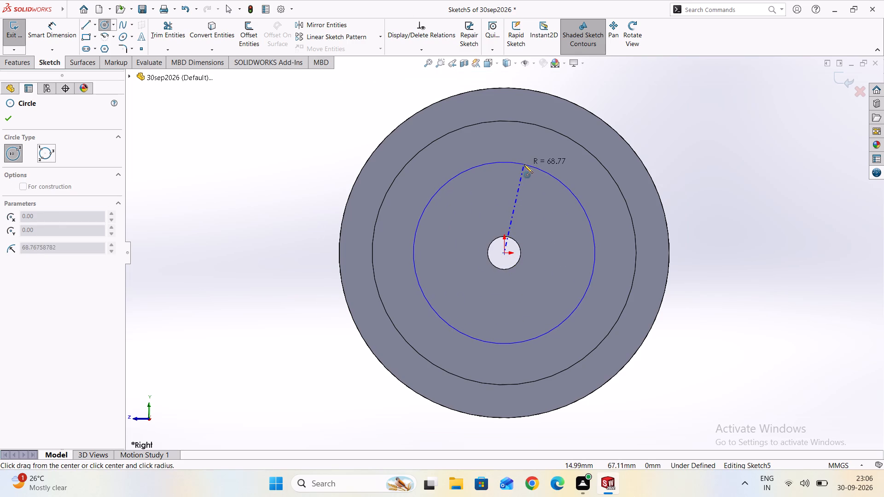
left_click(524, 165)
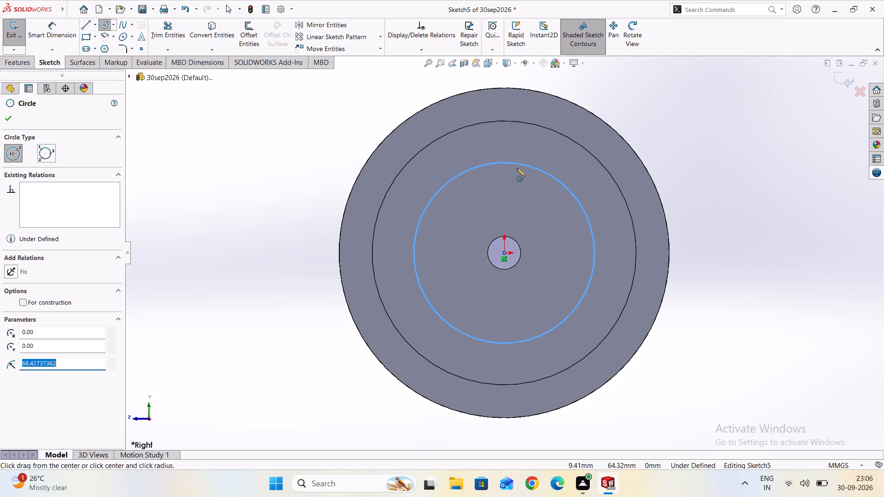
left_click(51, 17)
left_click(54, 29)
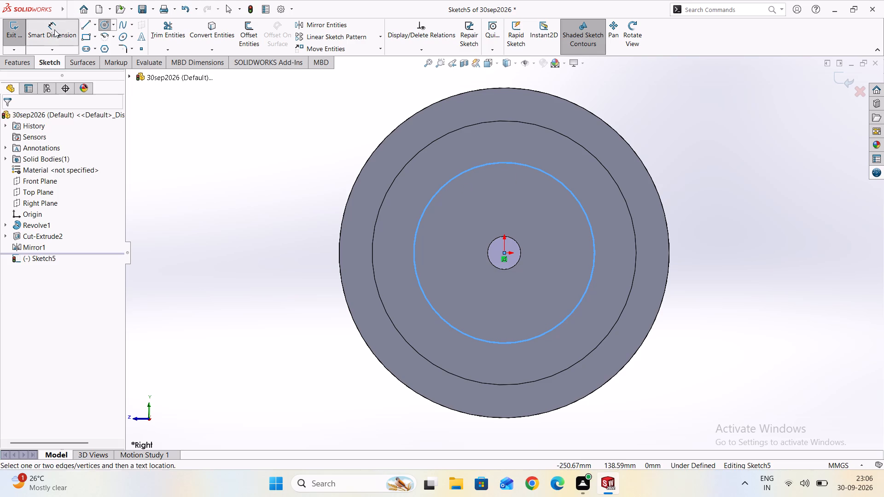
left_click(467, 169)
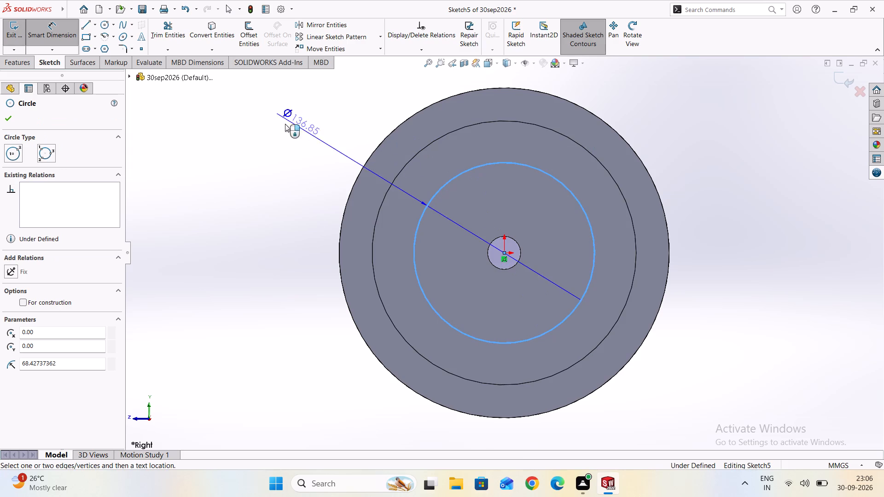
left_click(271, 122)
type("125")
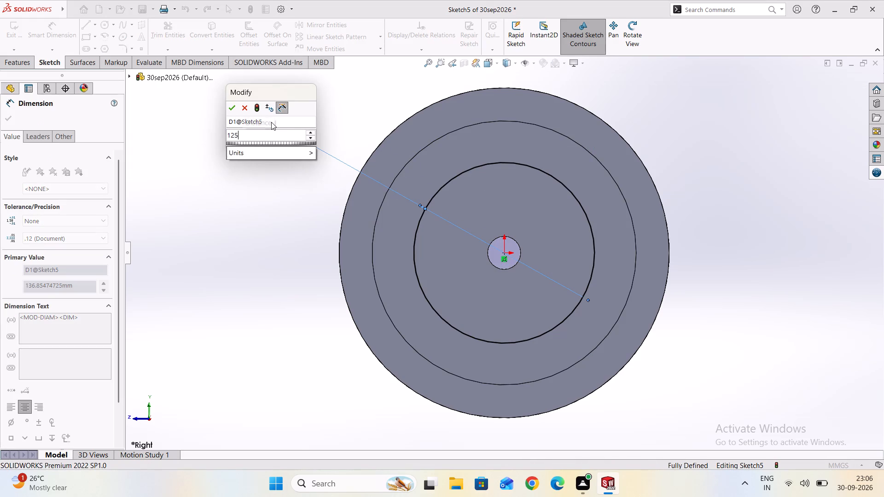
key("Return")
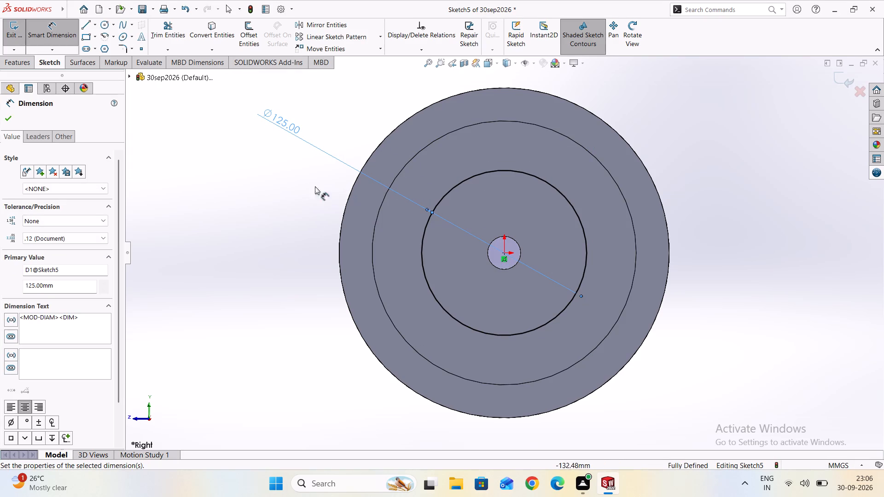
Sketch a circle centred on the 125 mm circle's horizontal quadrant point and dimension its diameter to 36 mm.
left_click(108, 20)
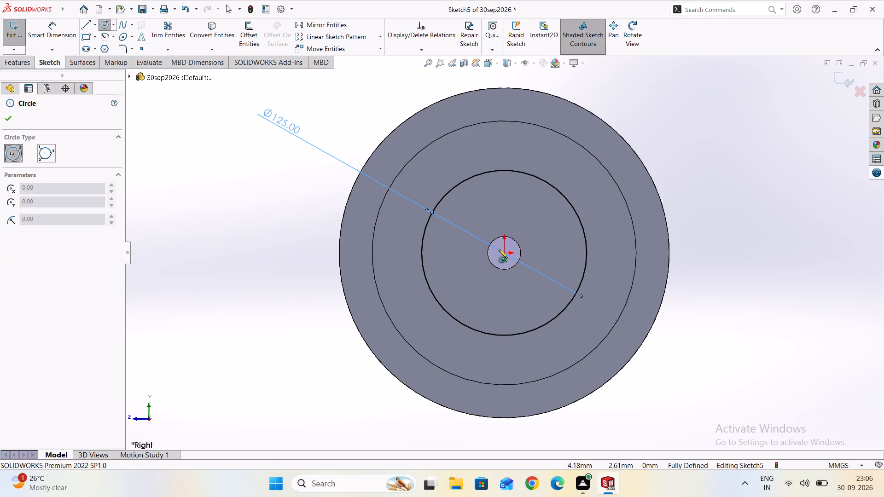
left_click(587, 253)
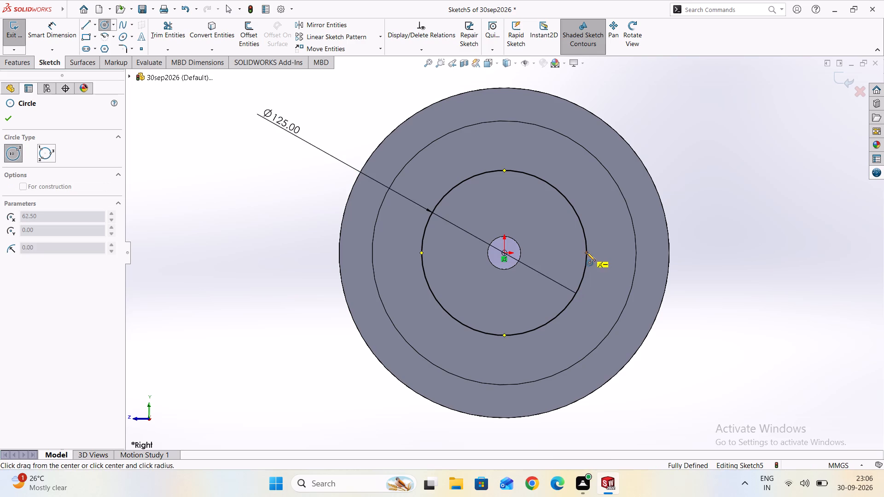
left_click(584, 238)
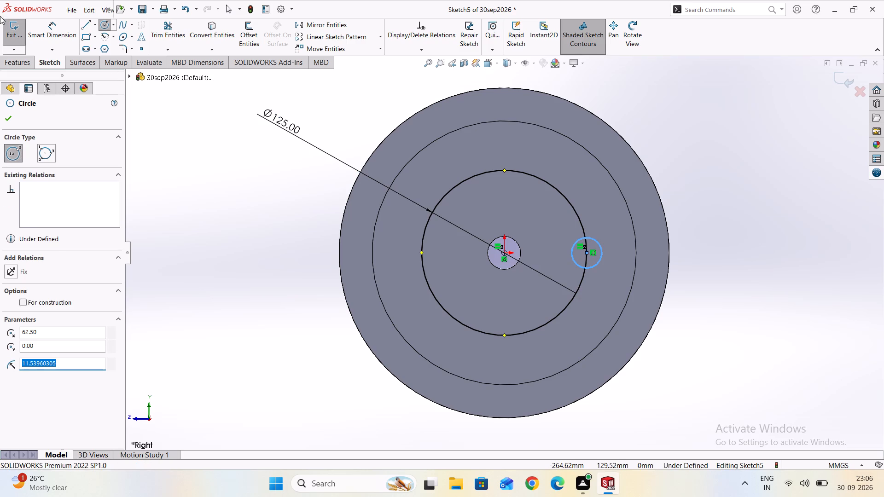
left_click(48, 25)
left_click(602, 255)
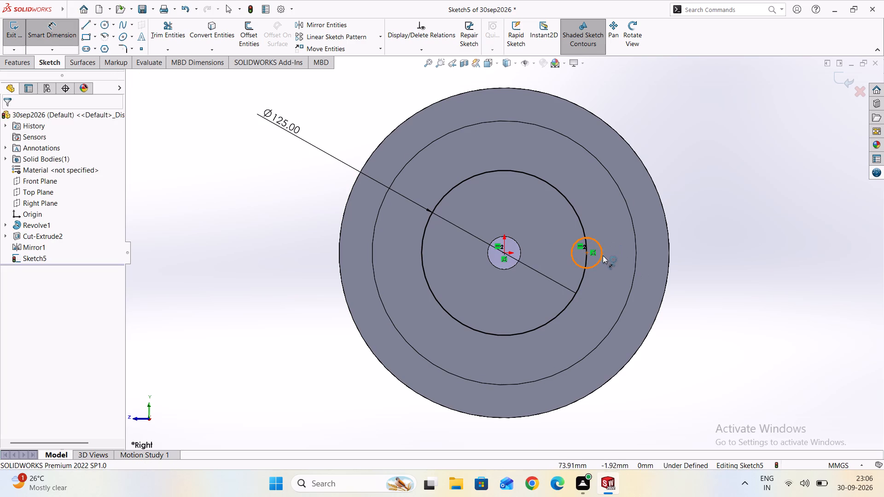
left_click(703, 204)
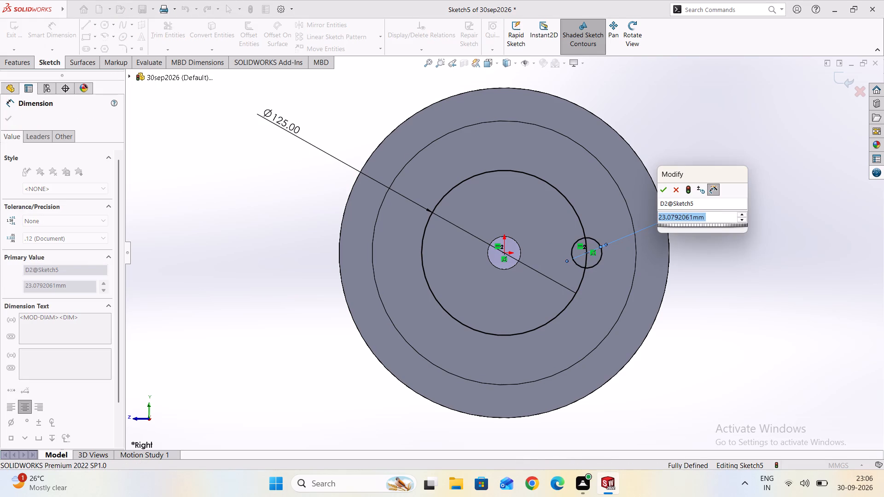
key("3")
key("6")
key("Return")
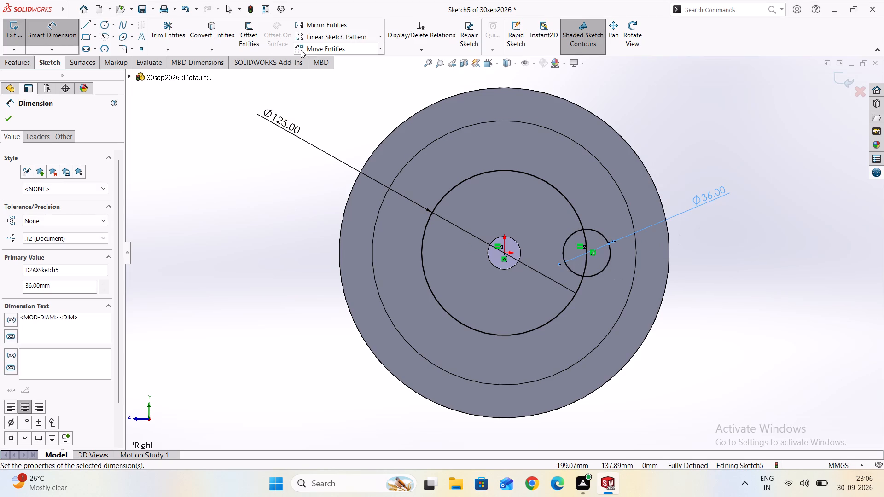
Circular-pattern the 36 mm circle about the origin with 4 equally spaced instances over 360 degrees.
left_click(384, 37)
left_click(384, 37)
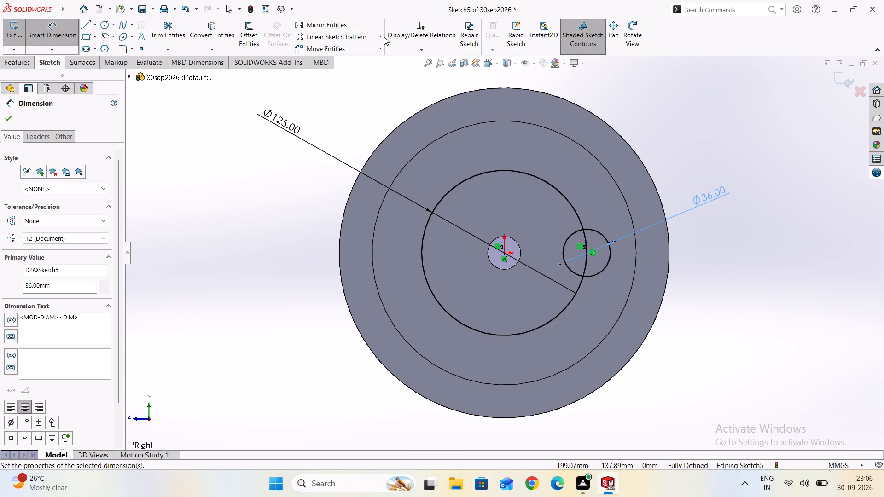
left_click(381, 38)
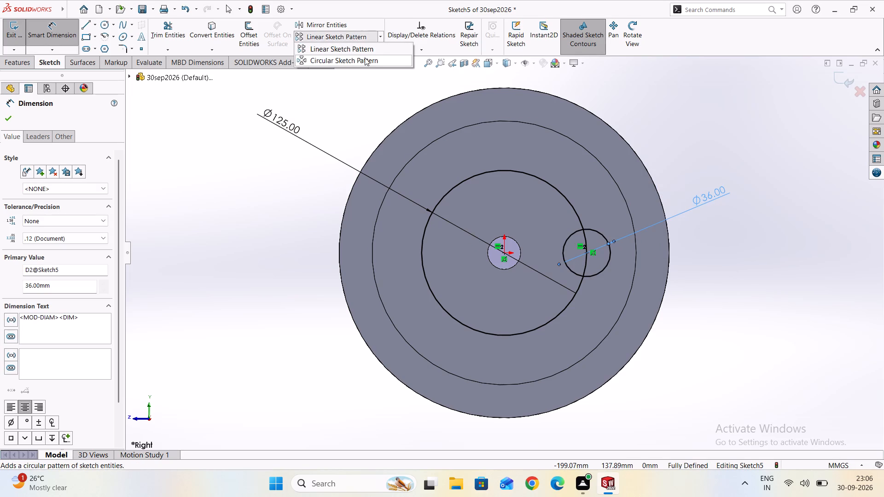
left_click(365, 58)
left_click(576, 233)
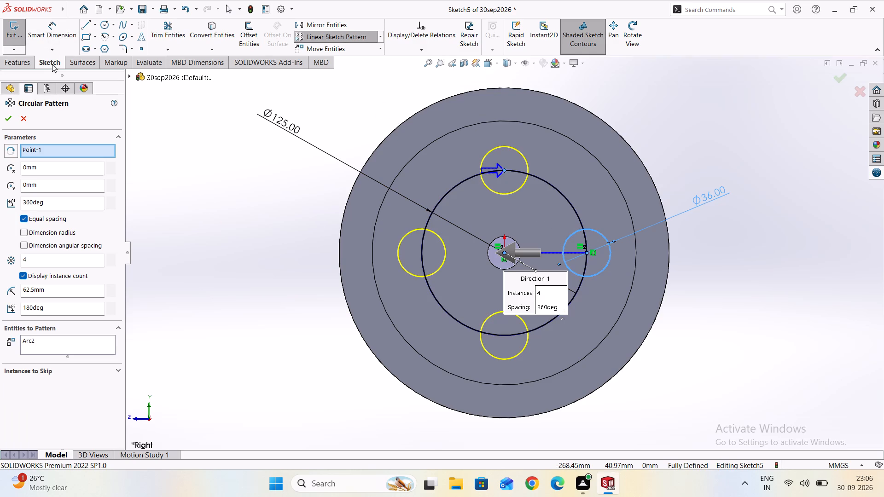
left_click(10, 120)
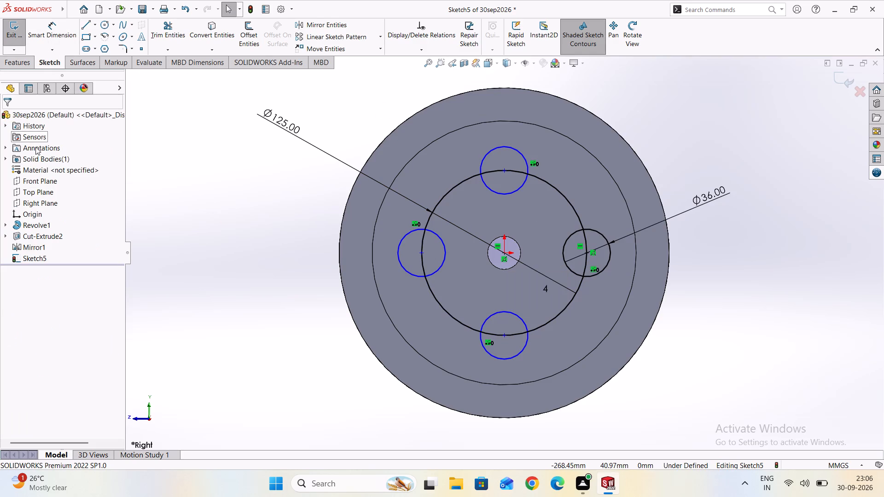
Fully define the three patterned circles in the sketch with calculated relations and dimensions.
scroll(94, 169, "down", 2)
scroll(335, 203, "down", 3)
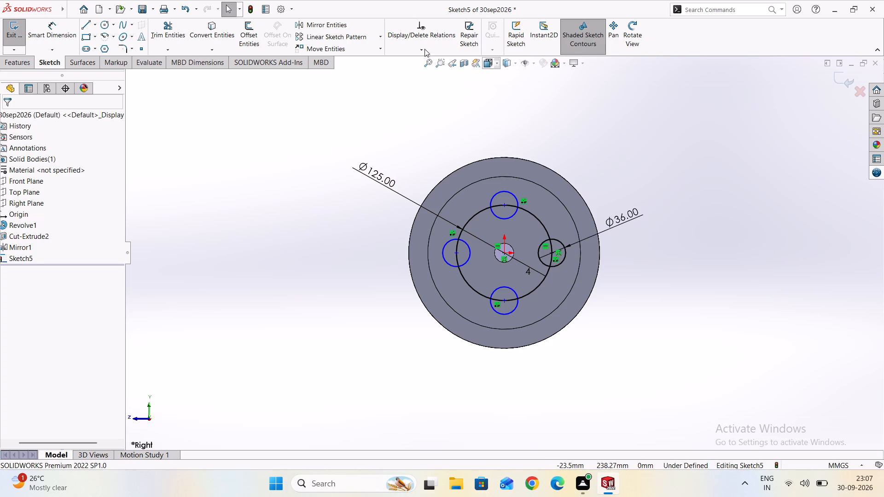
left_click(400, 46)
left_click(414, 81)
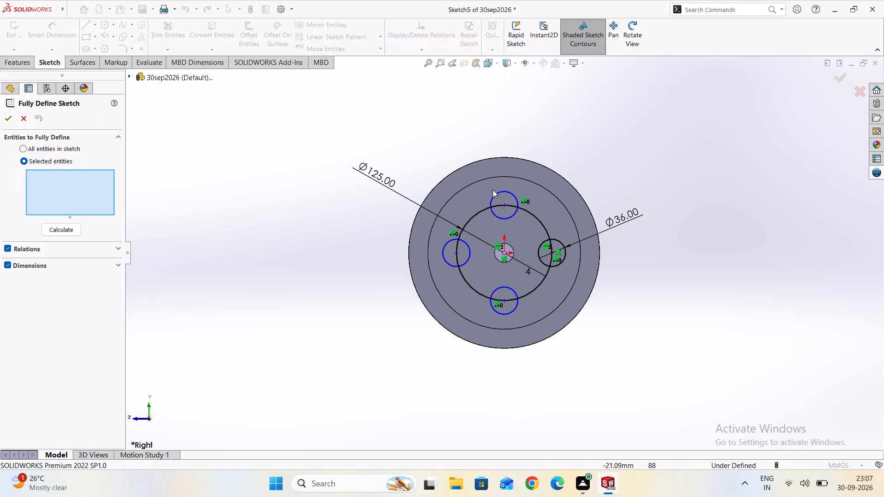
left_click(496, 192)
left_click(452, 243)
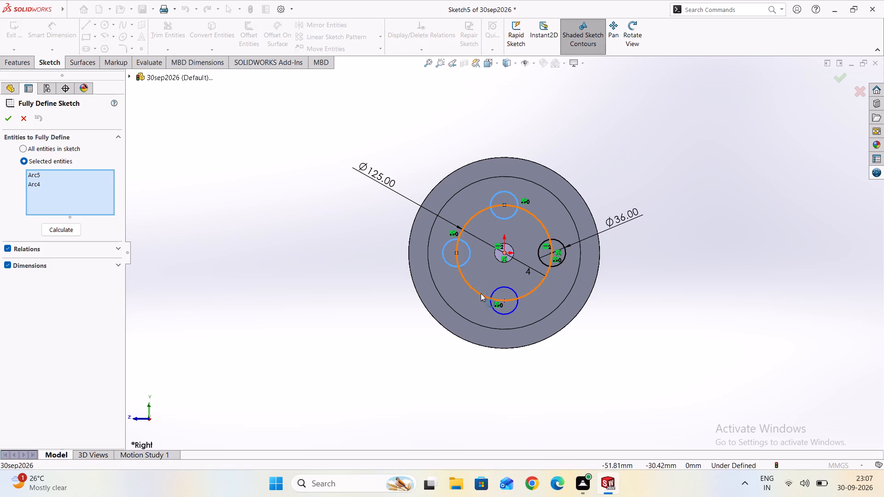
left_click(493, 293)
left_click(60, 228)
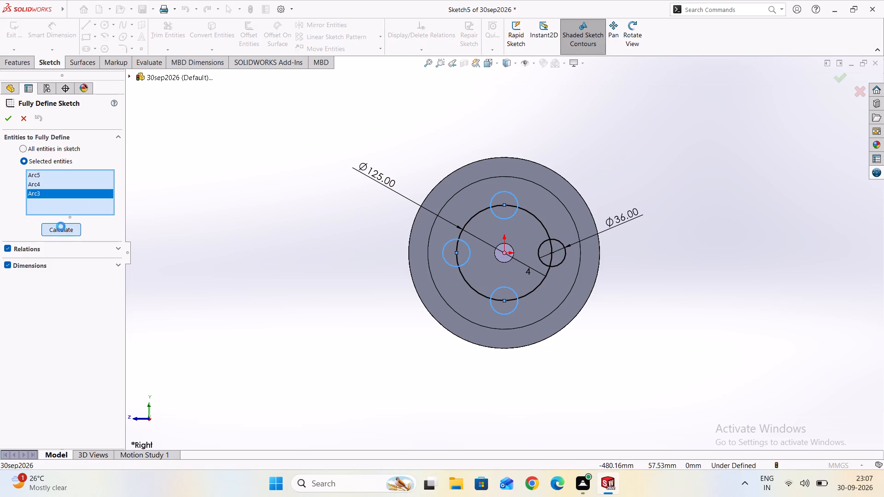
left_click(9, 119)
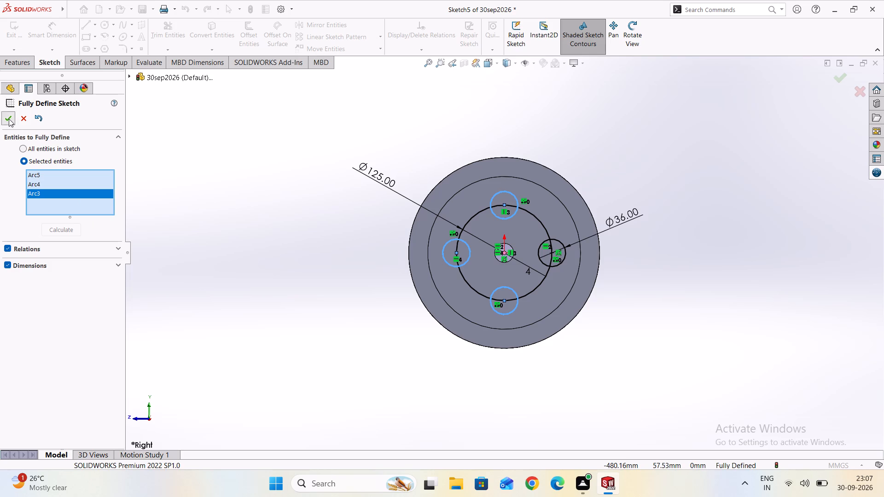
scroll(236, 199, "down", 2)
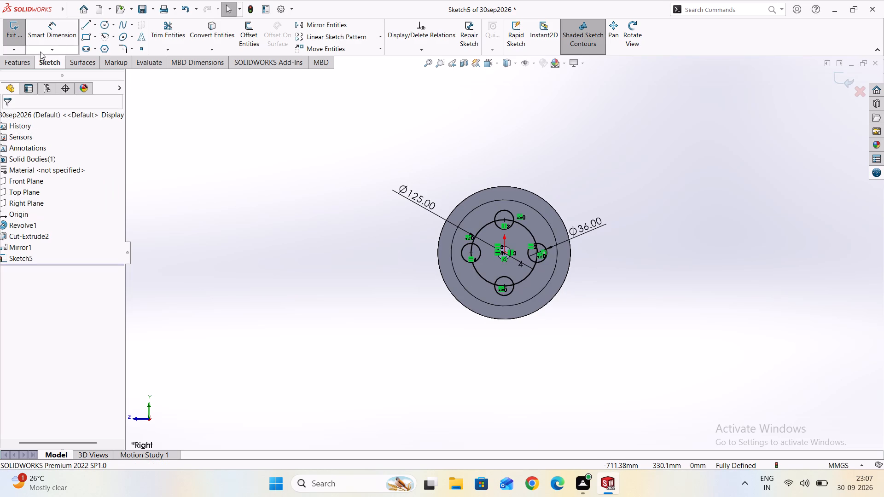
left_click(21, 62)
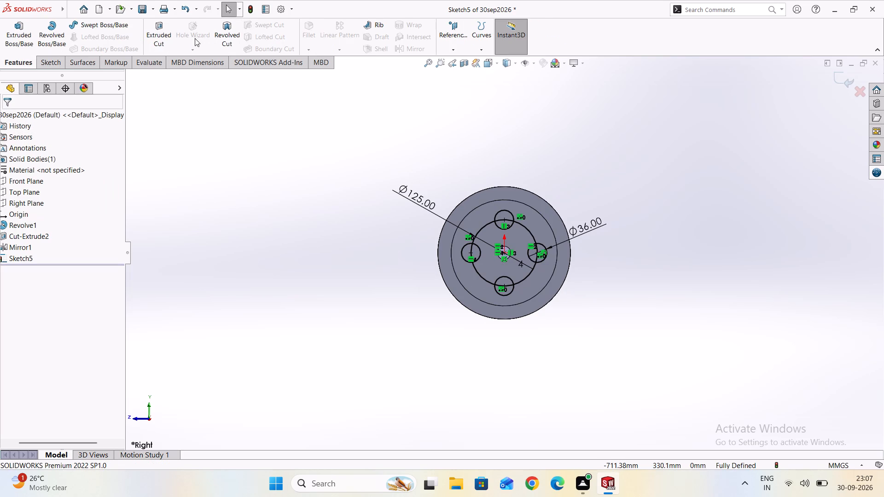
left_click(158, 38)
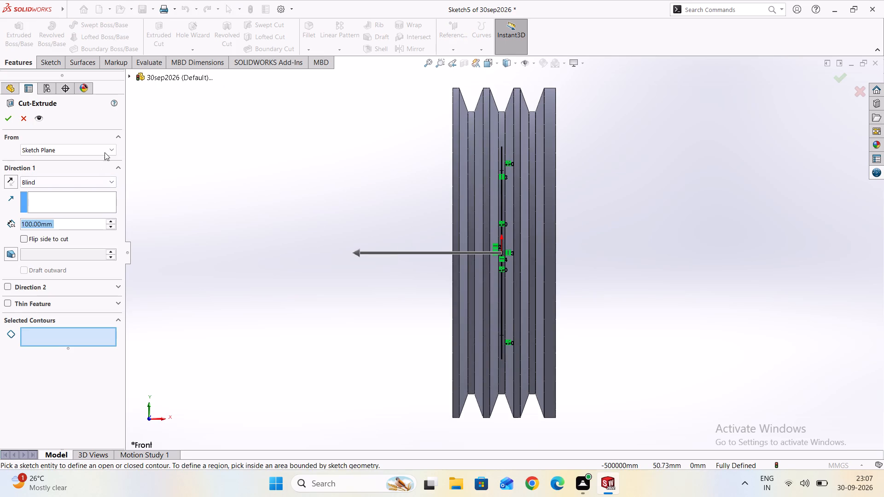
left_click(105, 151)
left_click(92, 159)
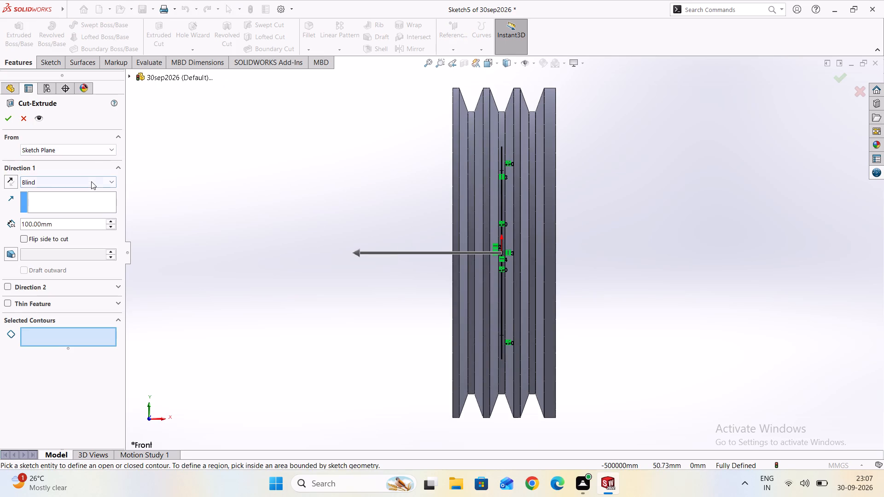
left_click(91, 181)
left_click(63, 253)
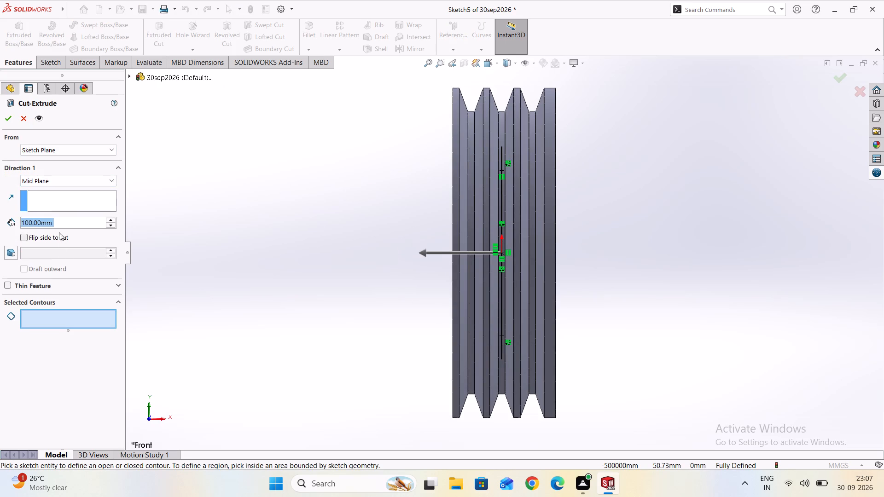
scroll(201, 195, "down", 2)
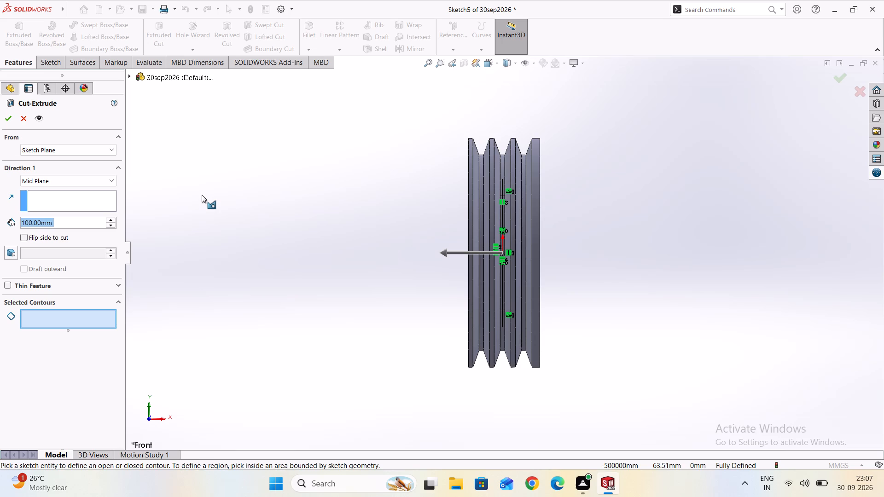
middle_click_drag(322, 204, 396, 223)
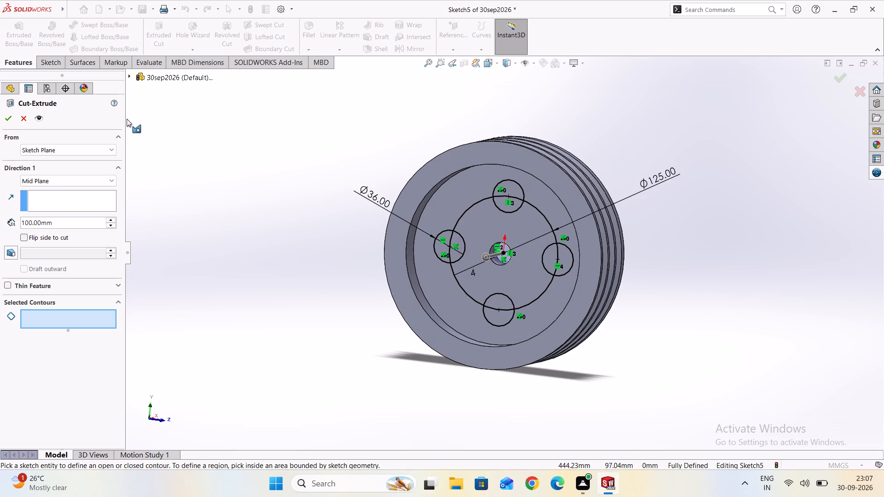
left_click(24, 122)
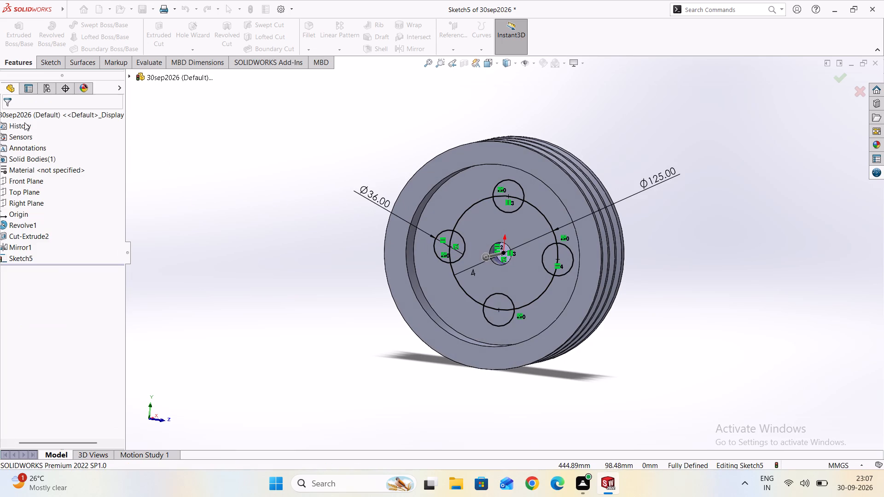
Convert the 125 mm circle to construction geometry.
left_click(464, 217)
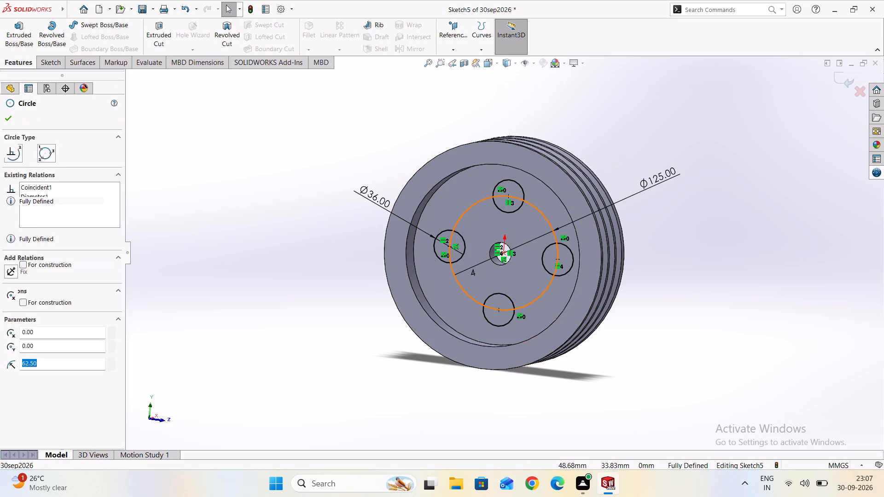
left_click(23, 265)
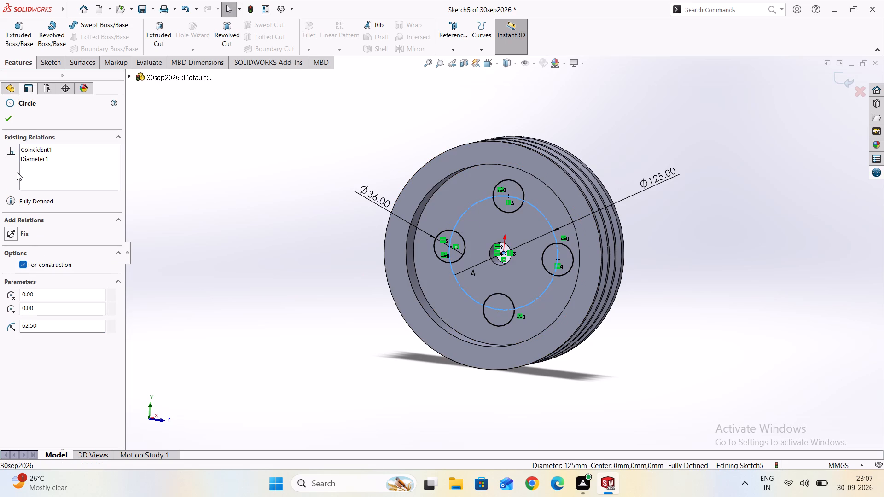
left_click(7, 115)
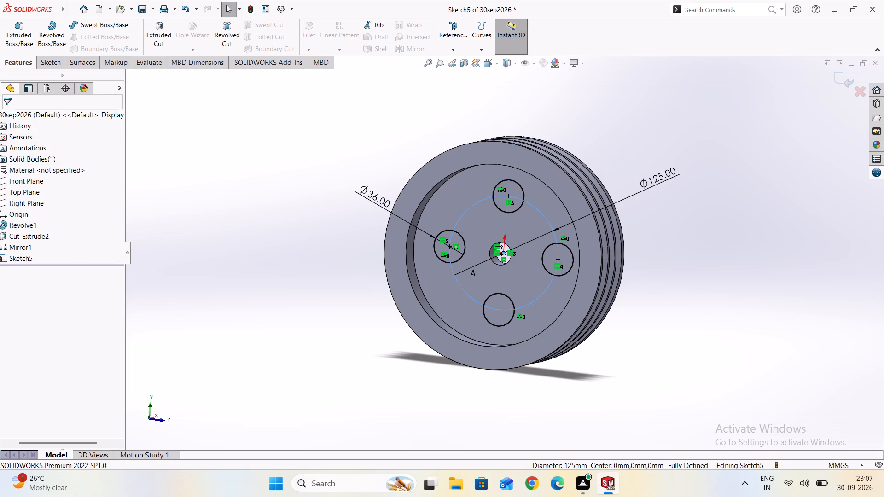
Extrude-cut the four 36 mm circles through the pulley web with a Mid Plane end condition and 100 mm depth.
left_click(150, 41)
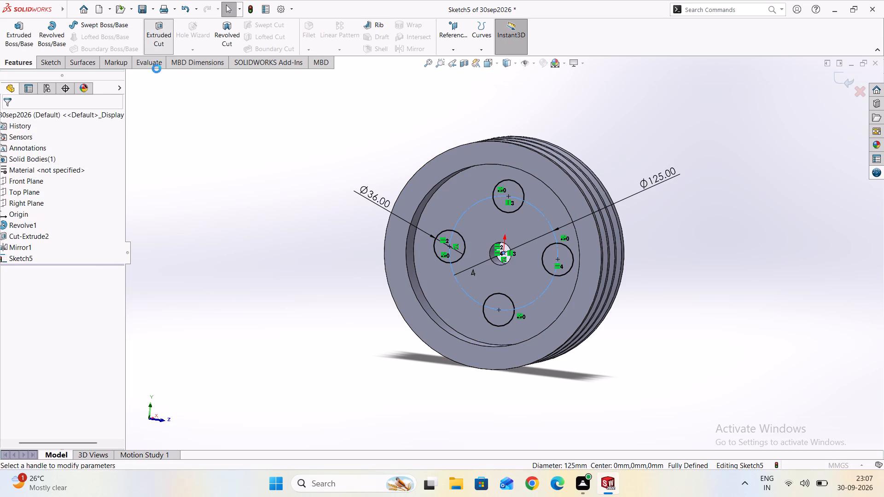
scroll(190, 205, "down", 1)
middle_click_drag(192, 205, 250, 221)
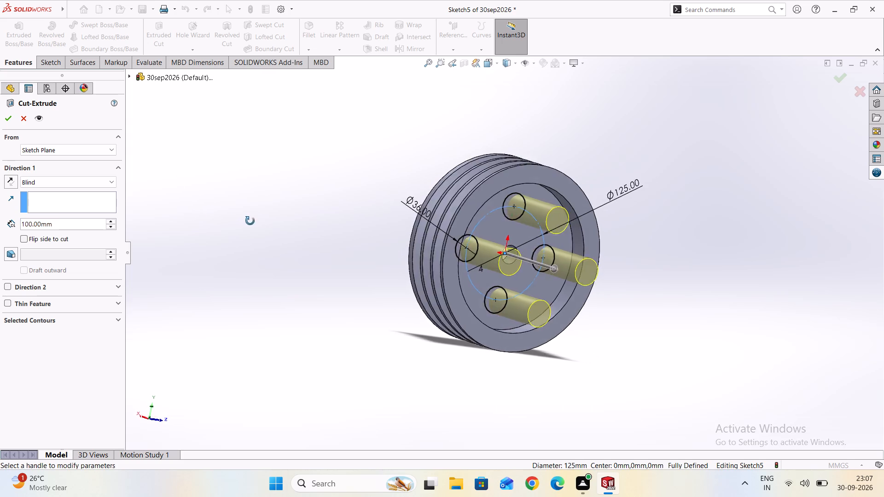
middle_click_drag(250, 221, 526, 254)
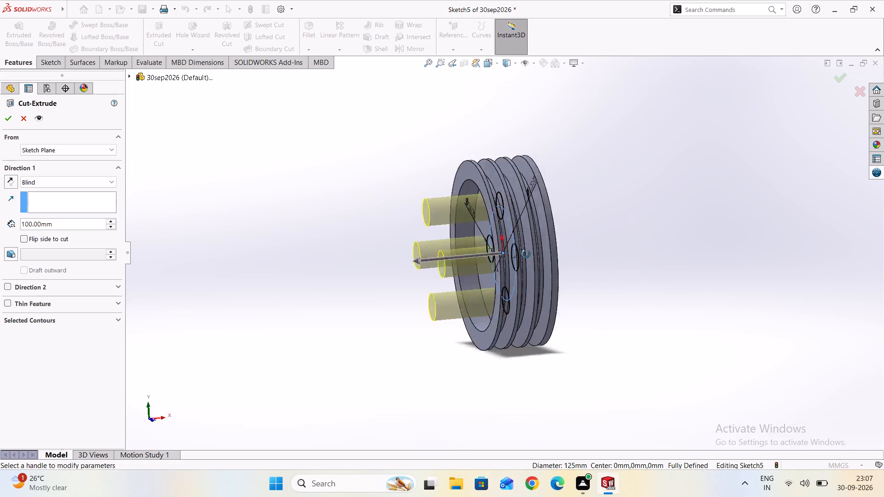
middle_click_drag(526, 254, 550, 254)
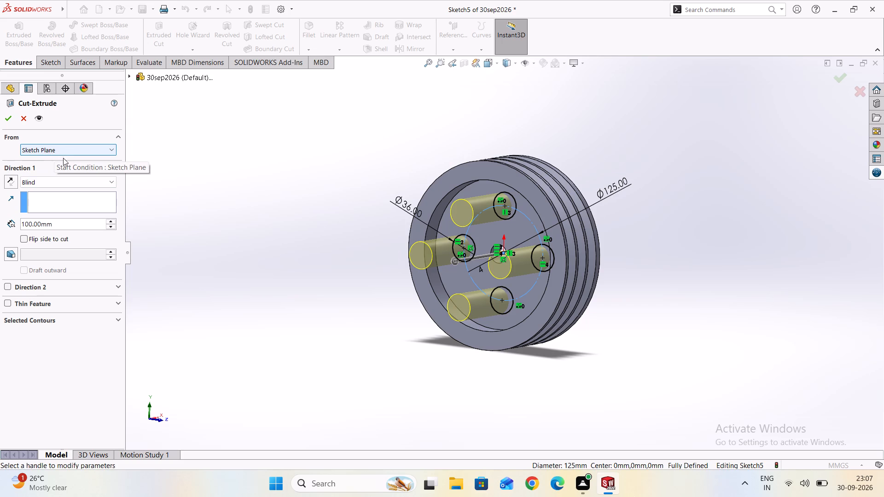
left_click(68, 184)
left_click(63, 254)
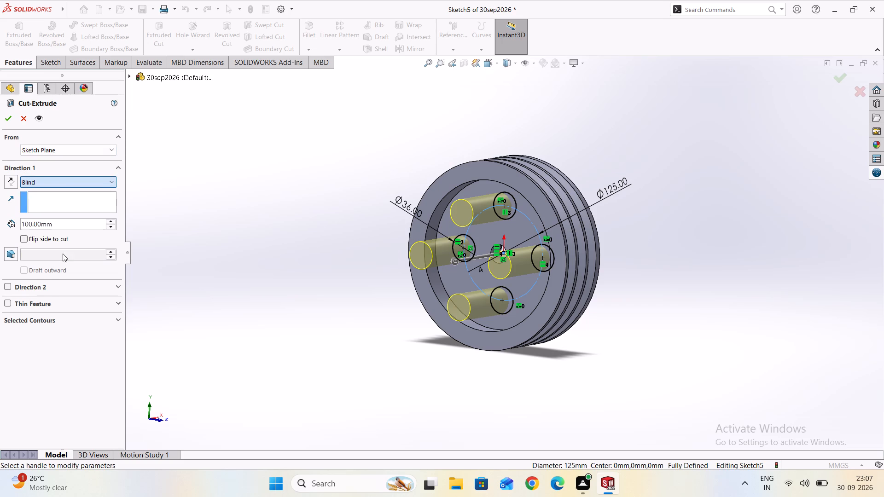
scroll(147, 216, "down", 3)
middle_click_drag(201, 235, 366, 262)
left_click(9, 118)
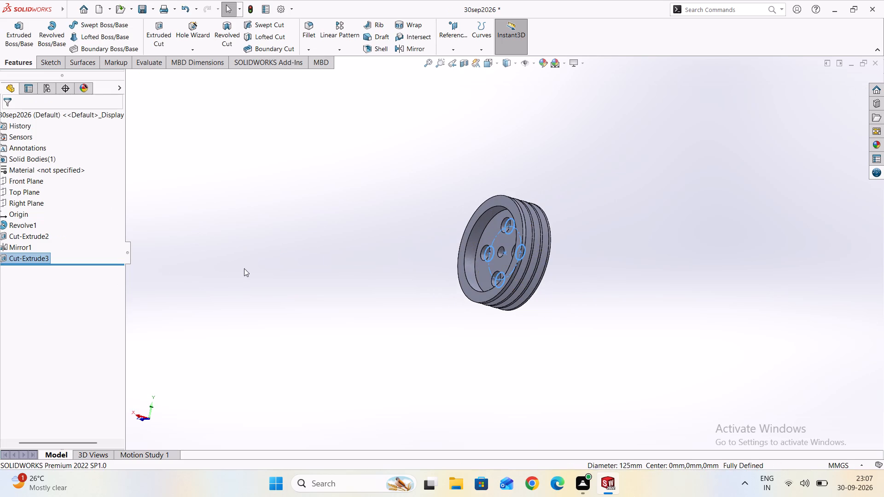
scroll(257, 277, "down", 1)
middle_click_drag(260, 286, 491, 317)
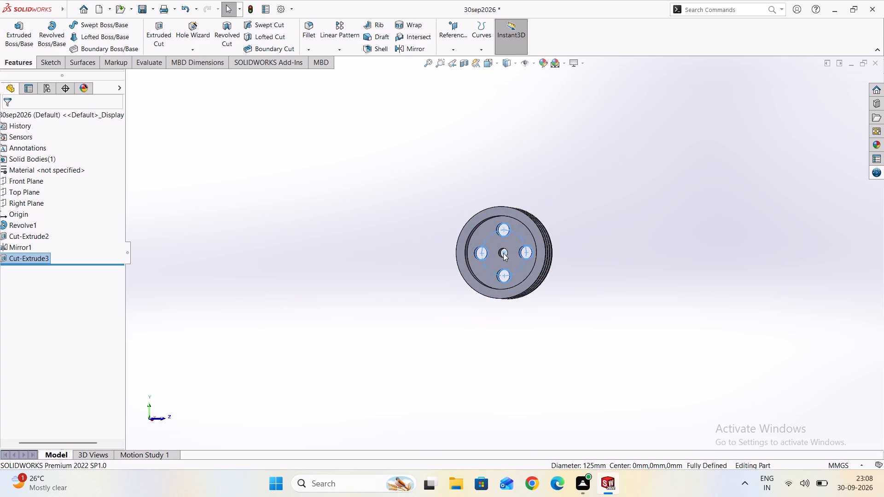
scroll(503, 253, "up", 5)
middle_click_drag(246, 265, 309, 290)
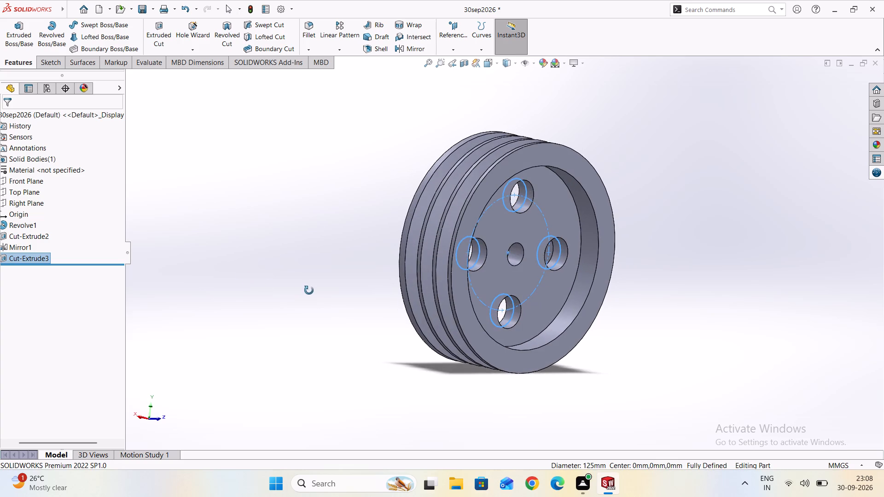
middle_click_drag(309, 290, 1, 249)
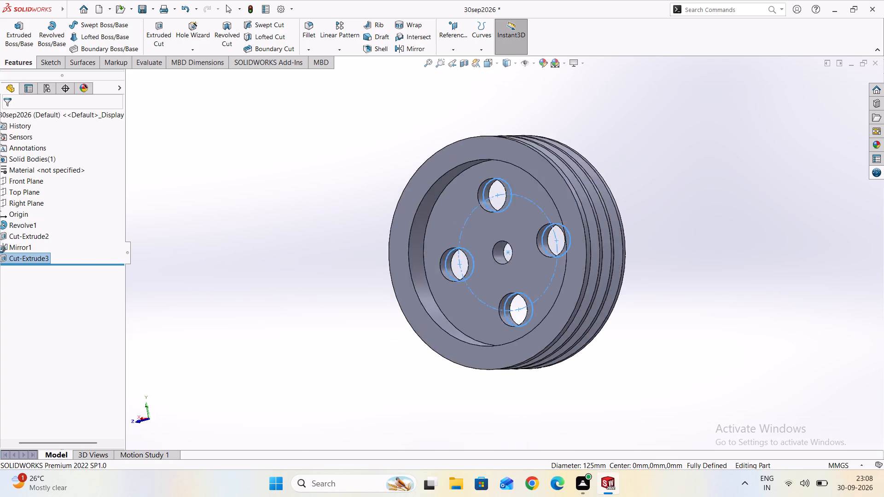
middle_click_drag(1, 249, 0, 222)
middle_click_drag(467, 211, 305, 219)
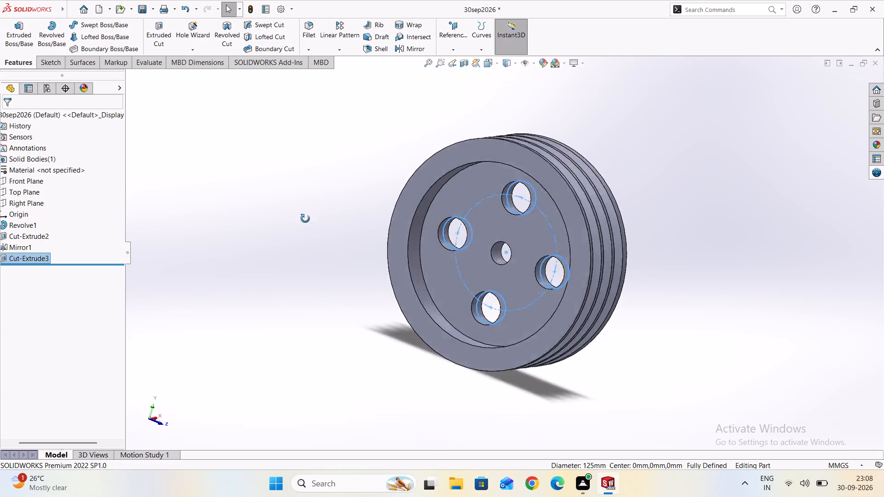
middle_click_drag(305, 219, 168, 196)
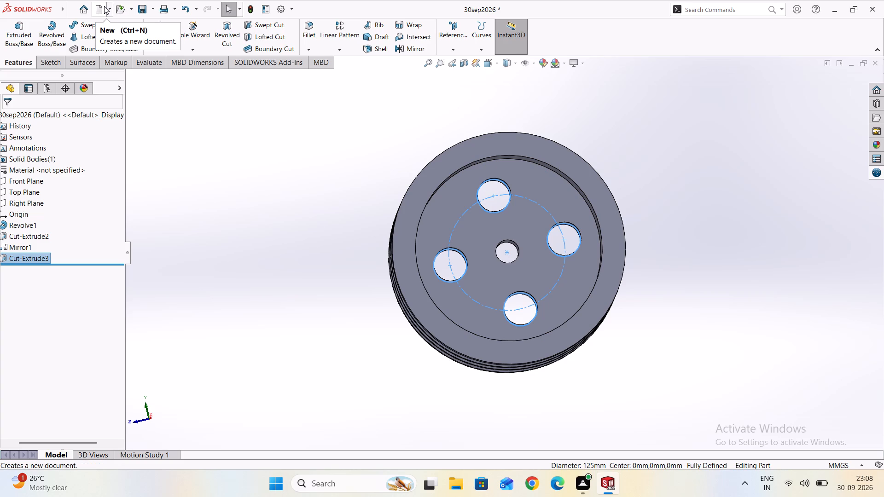
Create a new part document.
left_click(110, 14)
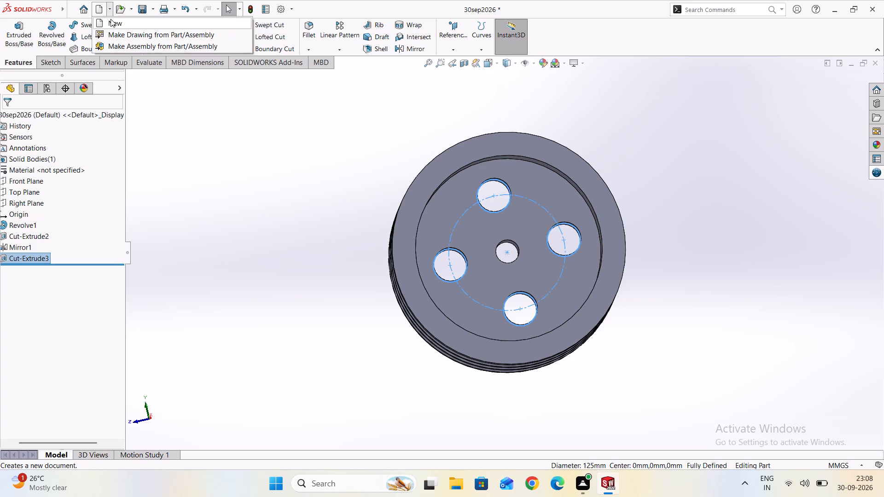
left_click(114, 20)
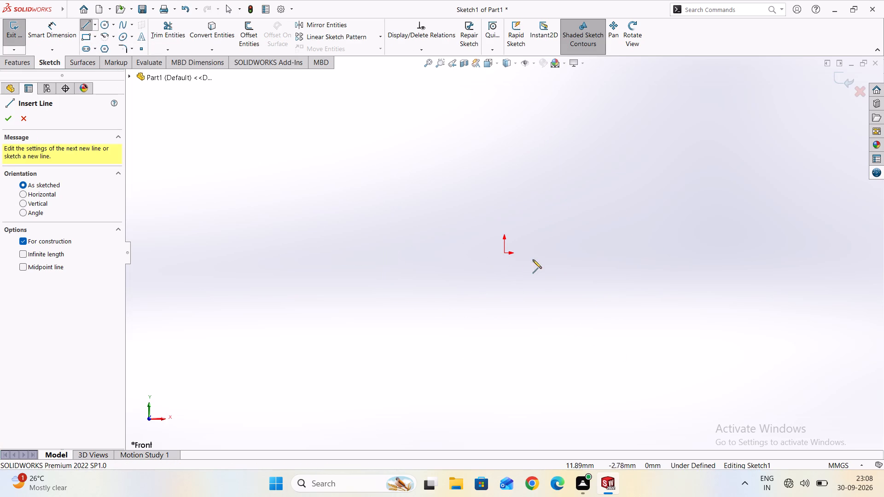
Sketch a vertical centerline and a horizontal one about 112 mm long, both passing through the origin, on the new part's Front Plane.
left_click(504, 308)
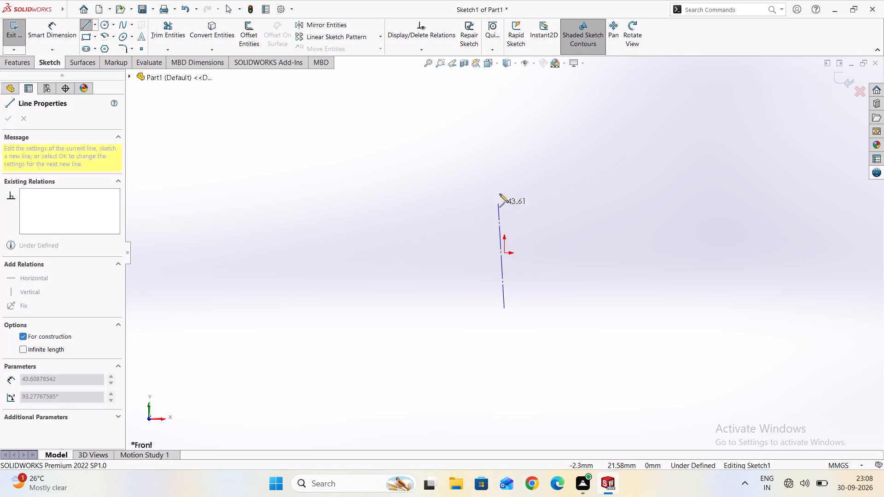
left_click(506, 154)
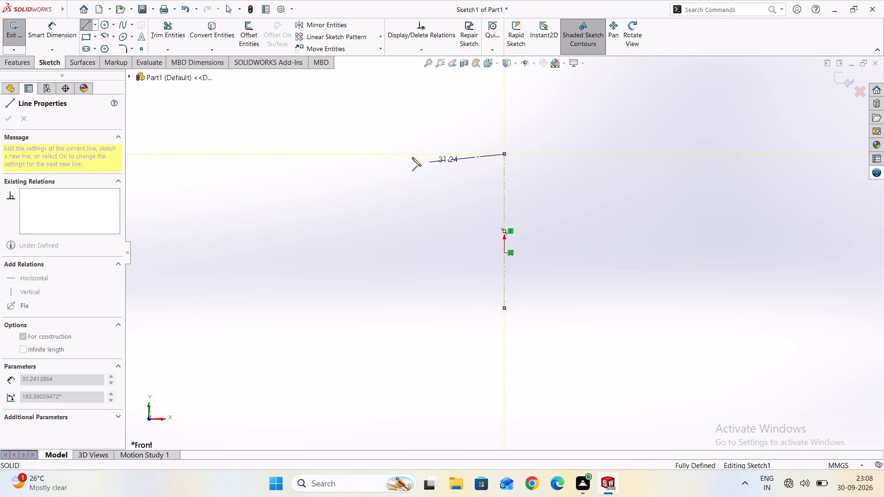
left_click(98, 25)
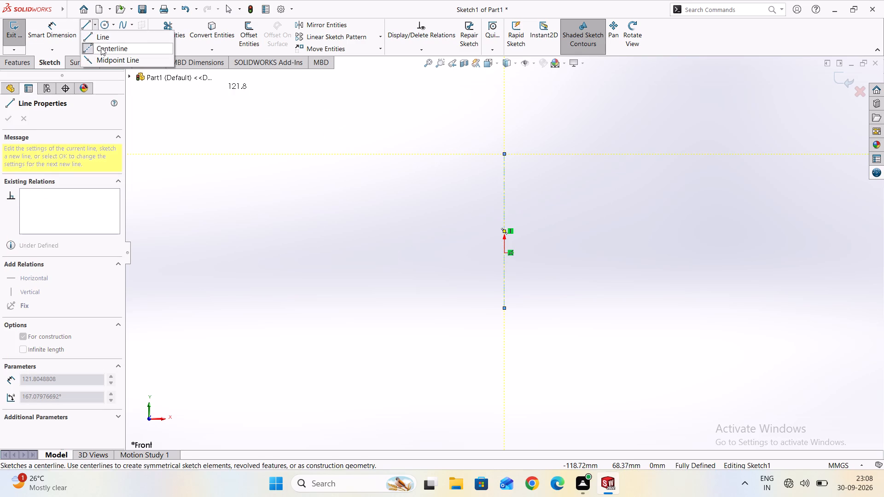
left_click(101, 47)
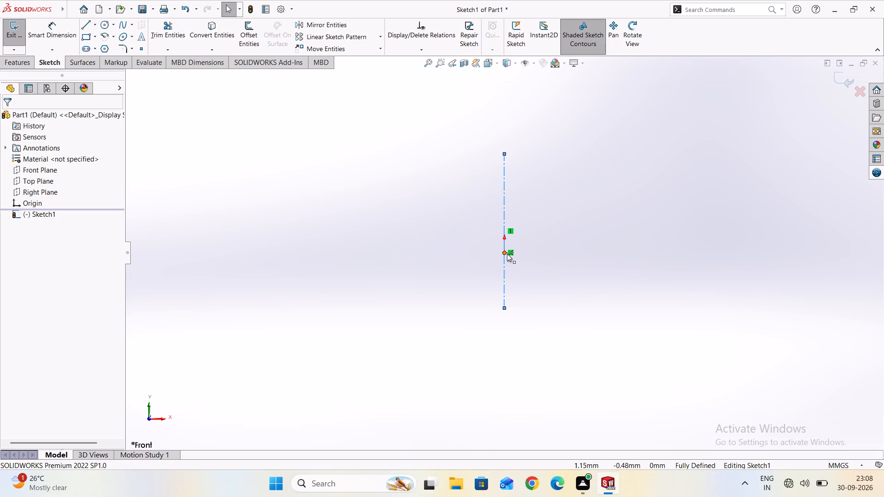
left_click(97, 29)
left_click(99, 46)
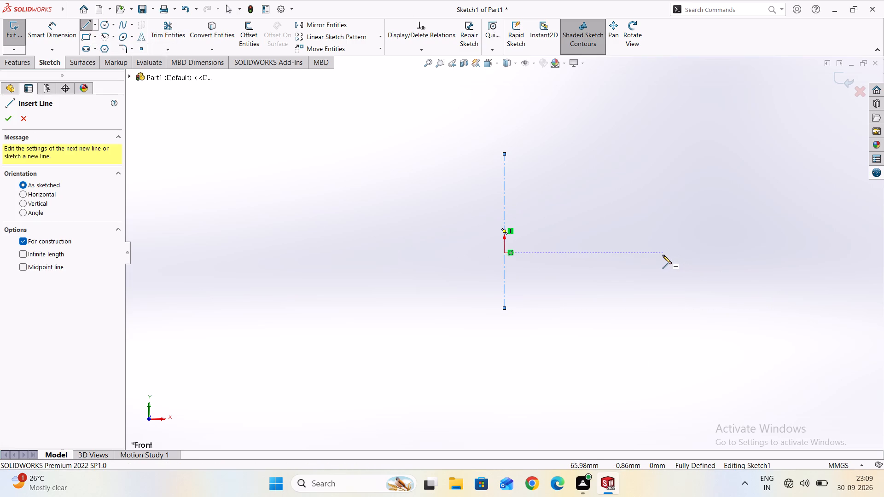
left_click(663, 255)
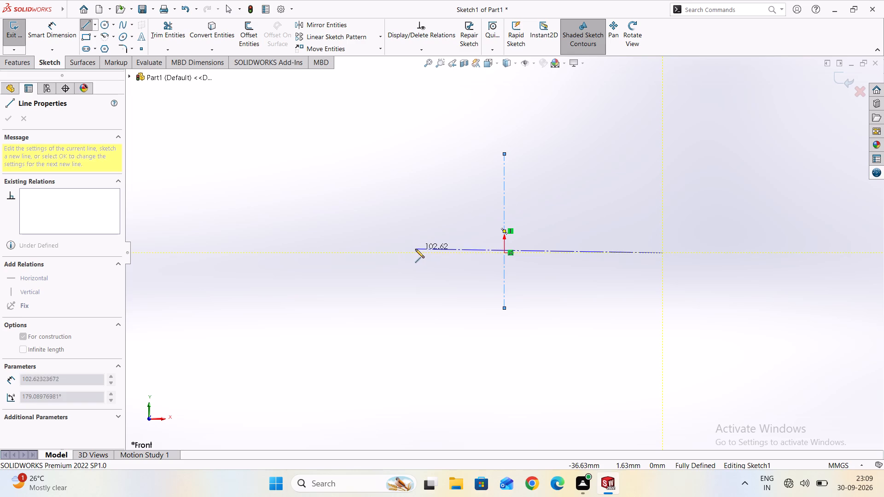
left_click(393, 251)
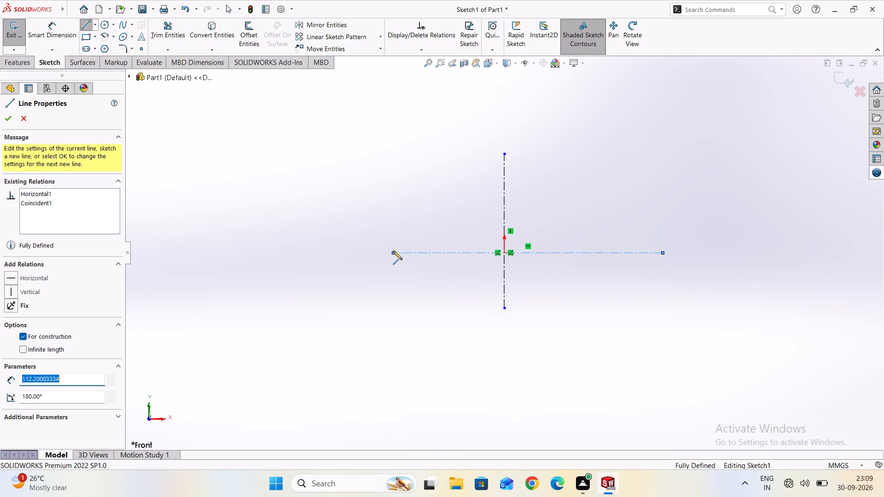
key("Escape")
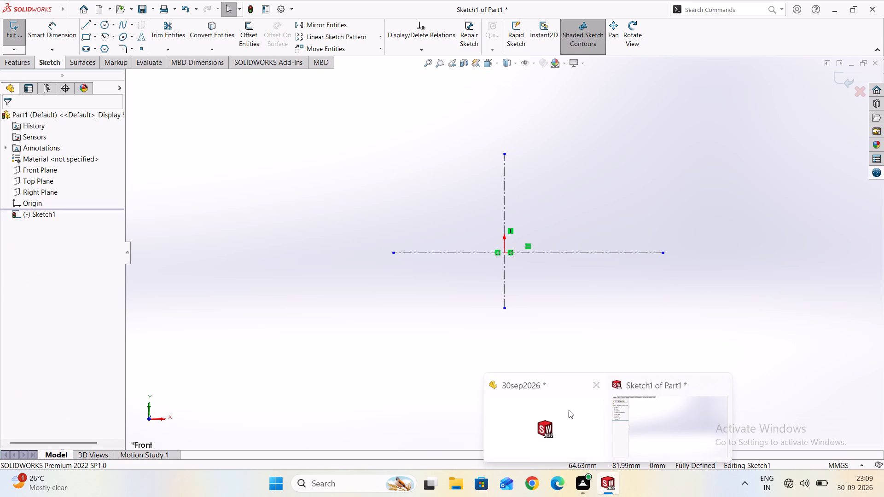
Return to the 30sep2026 part and examine the pulley's rim grooves, recesses and web holes from both sides.
left_click(565, 411)
scroll(519, 303, "down", 3)
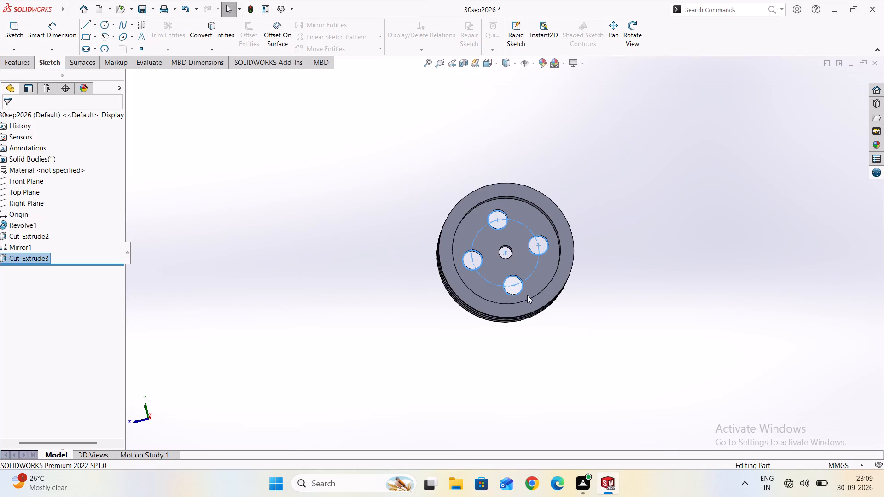
middle_click_drag(529, 298, 424, 341)
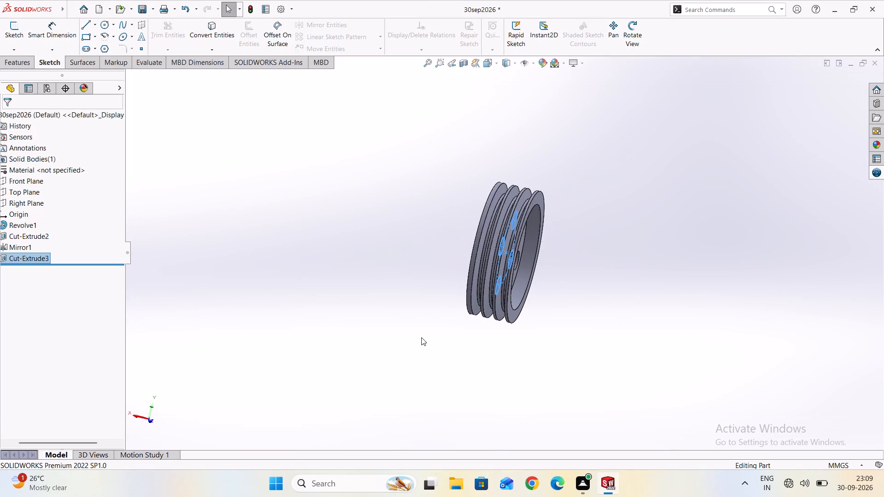
right_click(458, 496)
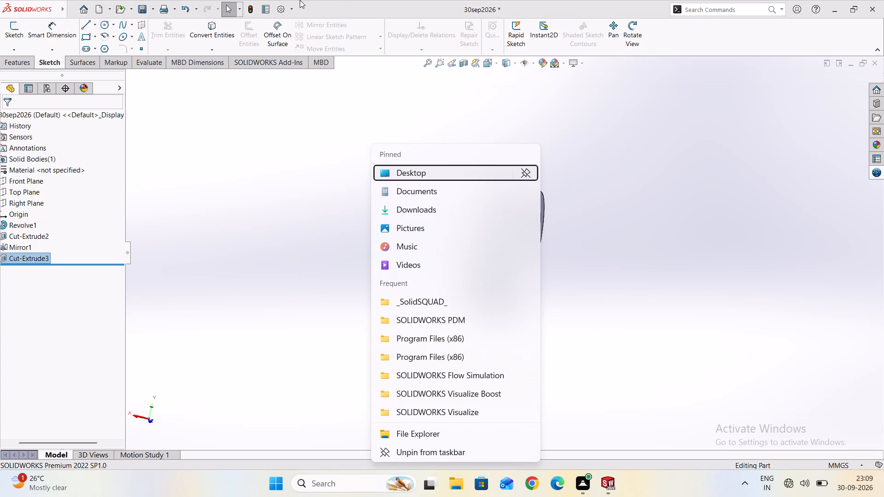
left_click(639, 194)
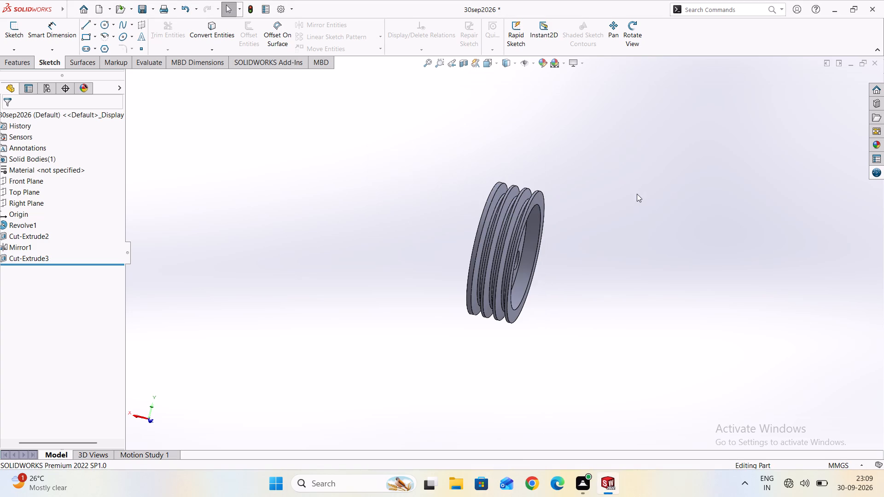
scroll(604, 225, "up", 2)
middle_click_drag(561, 325, 491, 291)
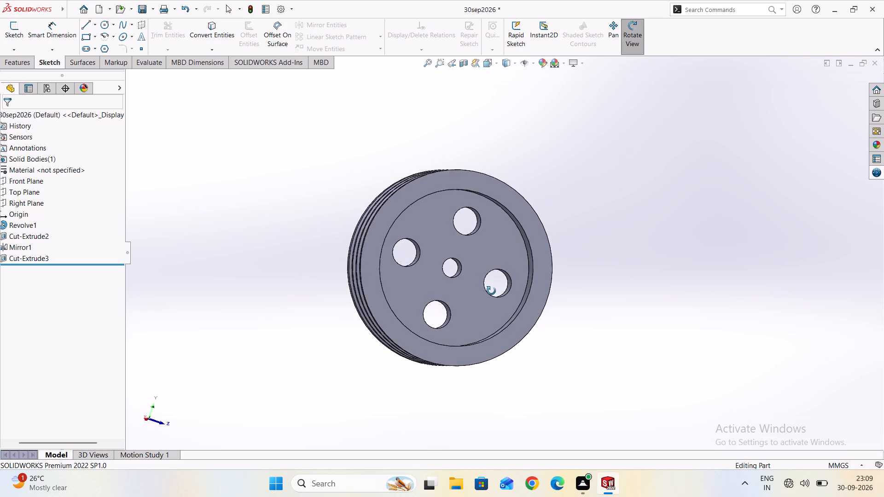
middle_click_drag(491, 291, 483, 293)
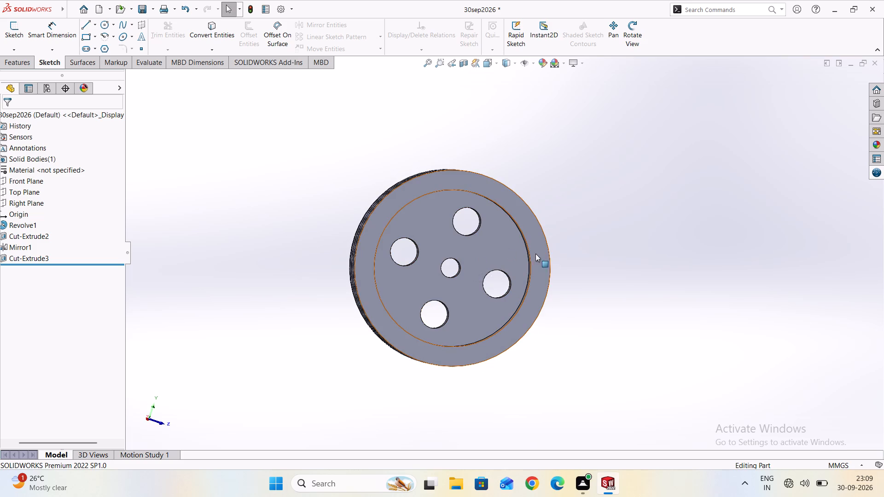
middle_click_drag(588, 243, 600, 250)
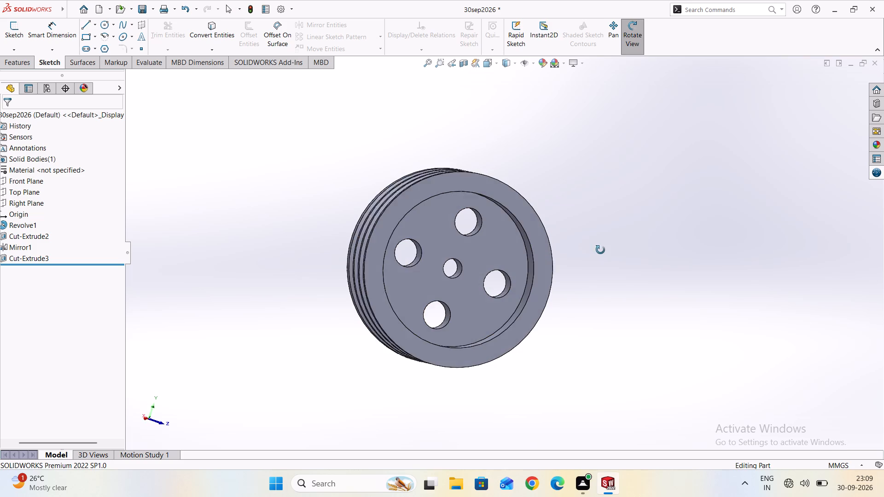
middle_click_drag(600, 250, 612, 265)
middle_click_drag(562, 217, 576, 222)
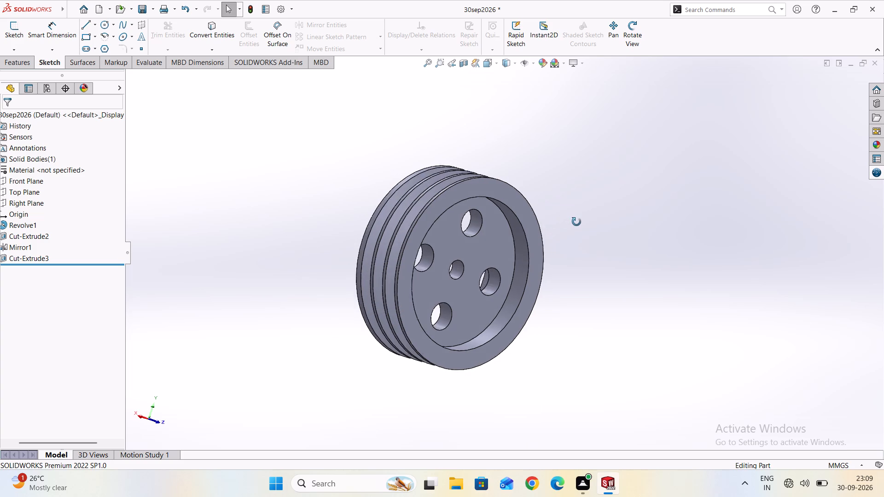
middle_click_drag(576, 222, 665, 250)
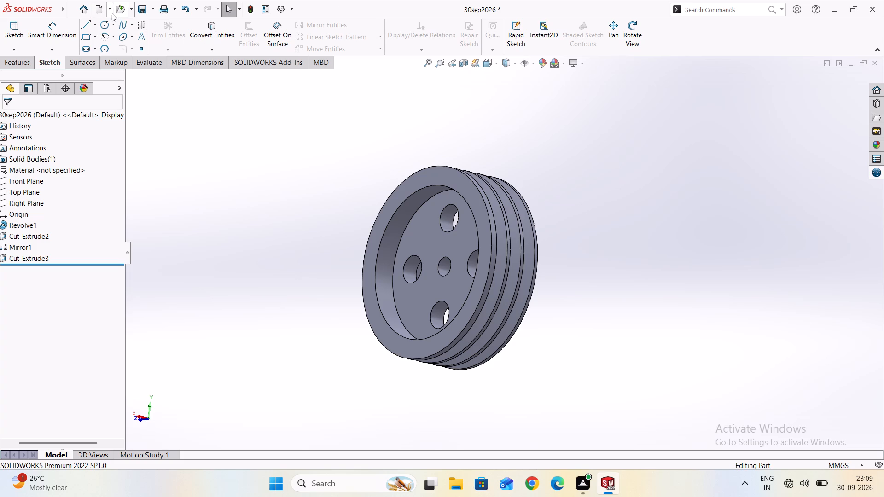
Sketch a circle centred on the origin on the Right Plane and dimension its diameter to 50 mm.
left_click(34, 200)
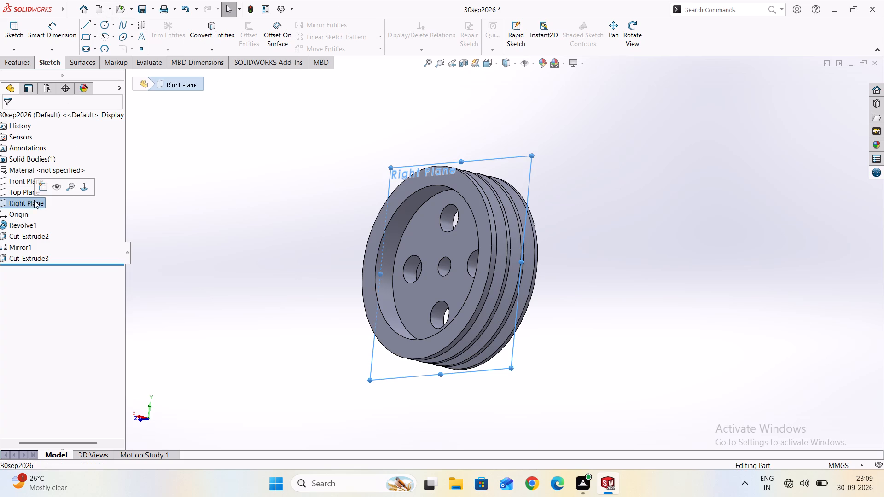
left_click(45, 186)
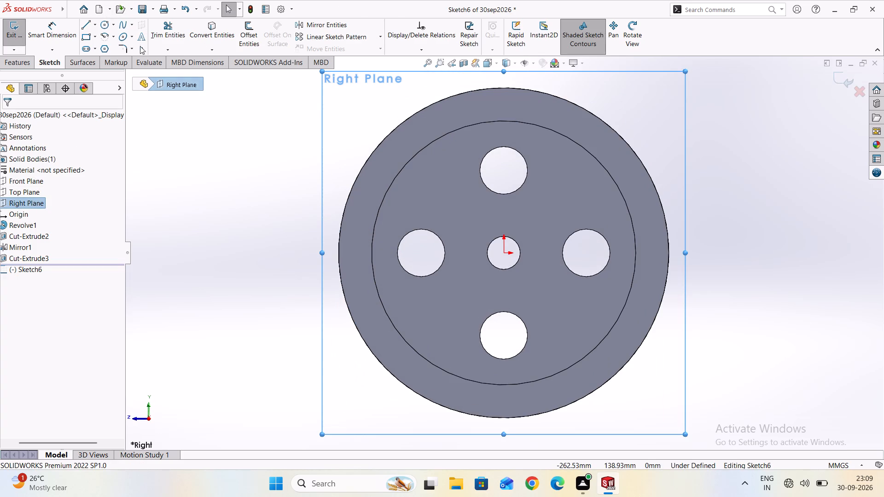
left_click(106, 24)
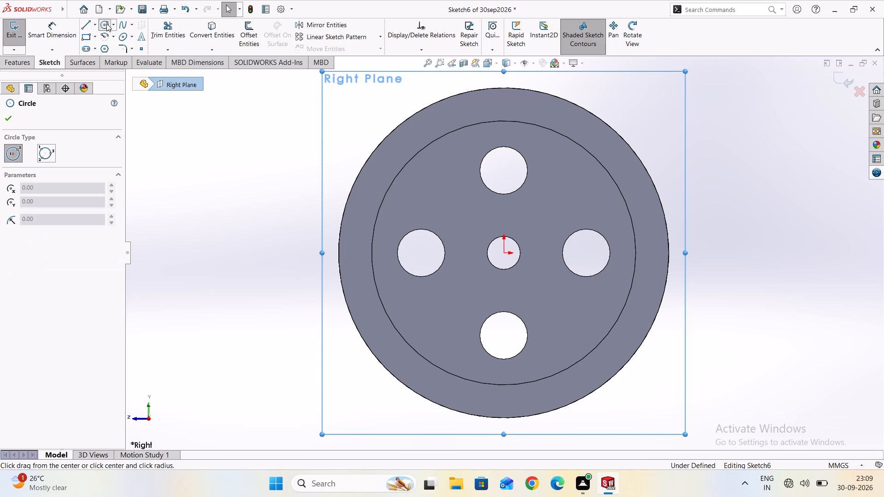
left_click(503, 254)
left_click(519, 300)
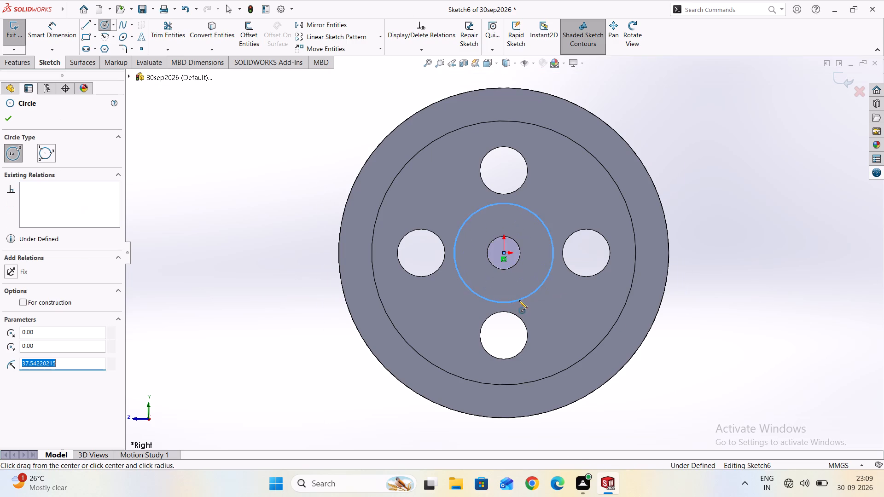
left_click(46, 31)
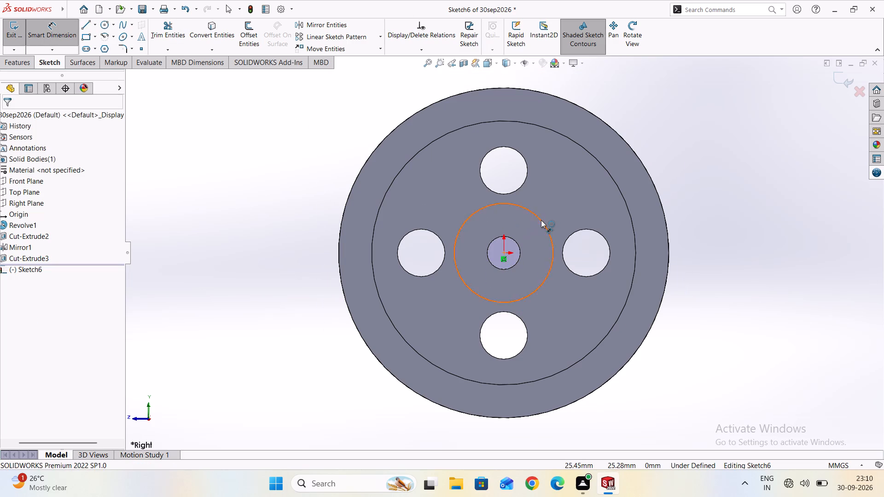
left_click(542, 220)
left_click(700, 101)
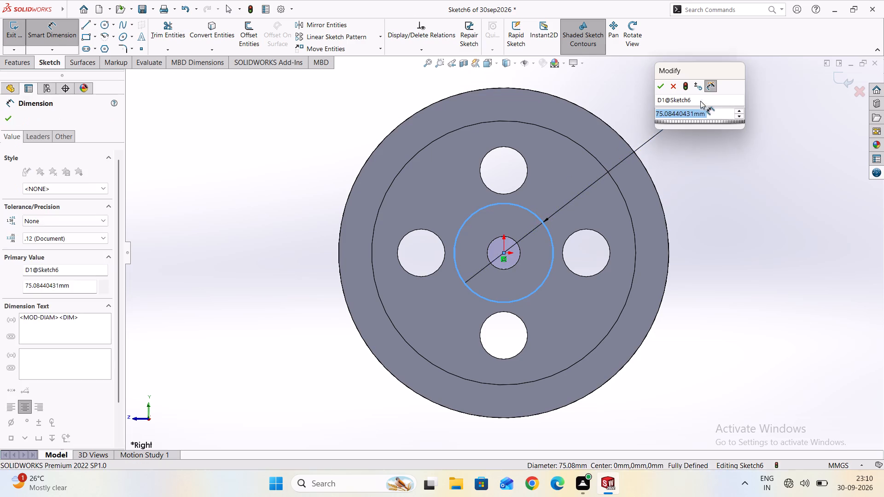
type("50")
key("Return")
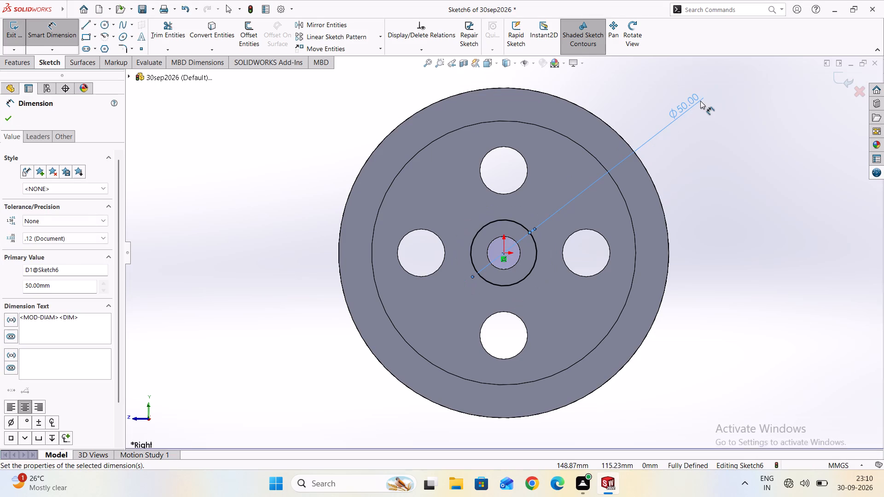
left_click(12, 116)
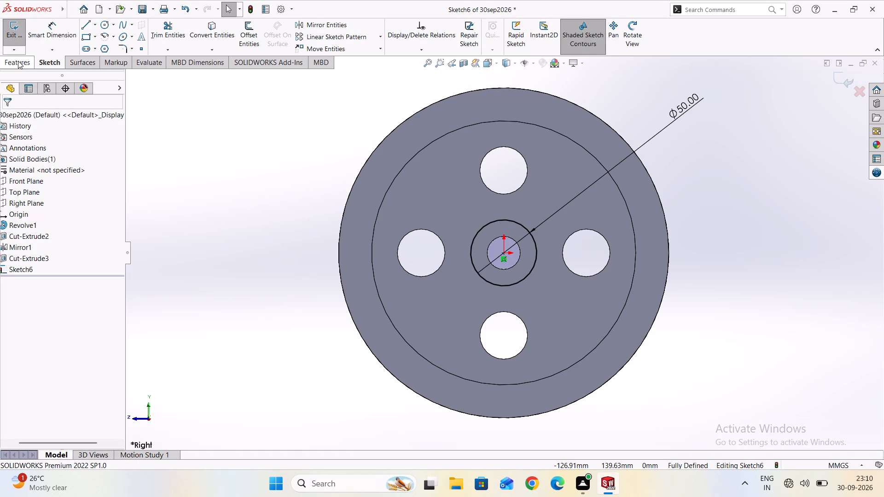
Extrude the 50 mm hub circle as a merged boss with a Mid Plane end condition and 48 mm depth.
left_click(18, 61)
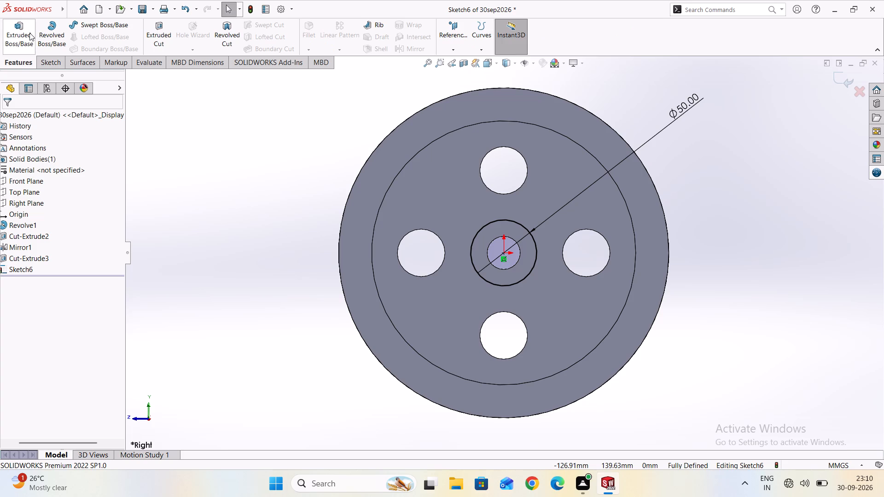
left_click(20, 32)
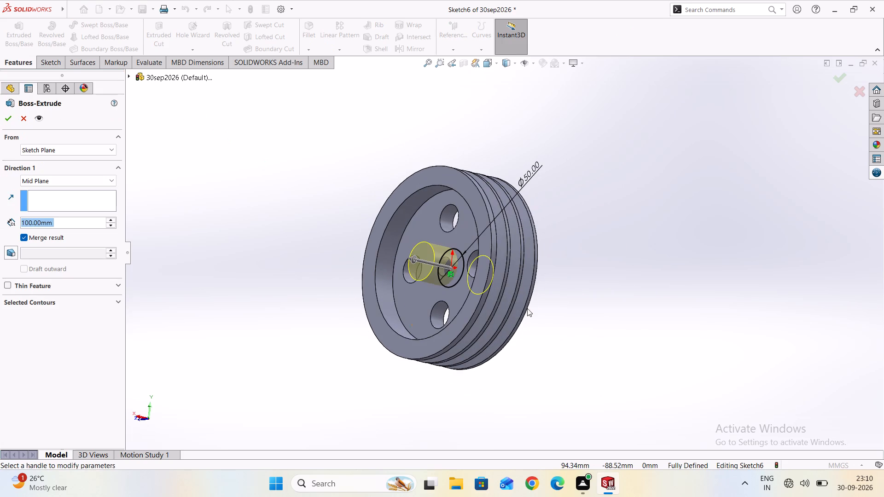
middle_click_drag(592, 305, 554, 309)
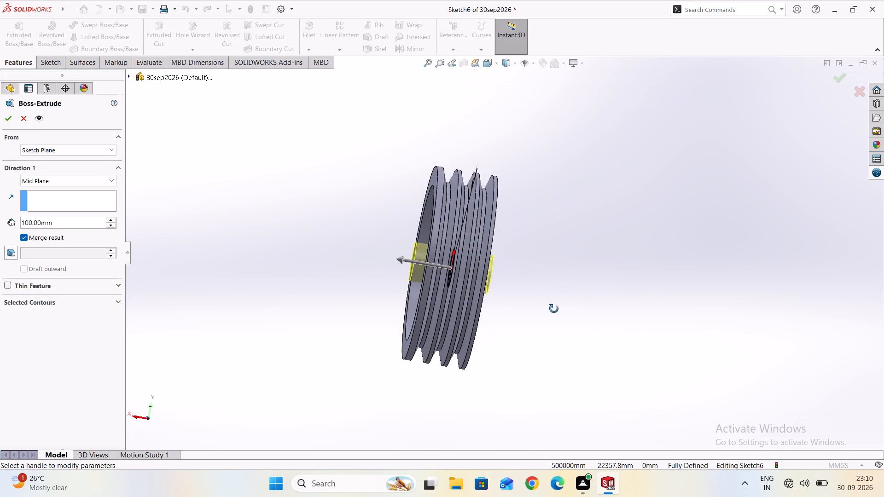
middle_click_drag(554, 309, 551, 312)
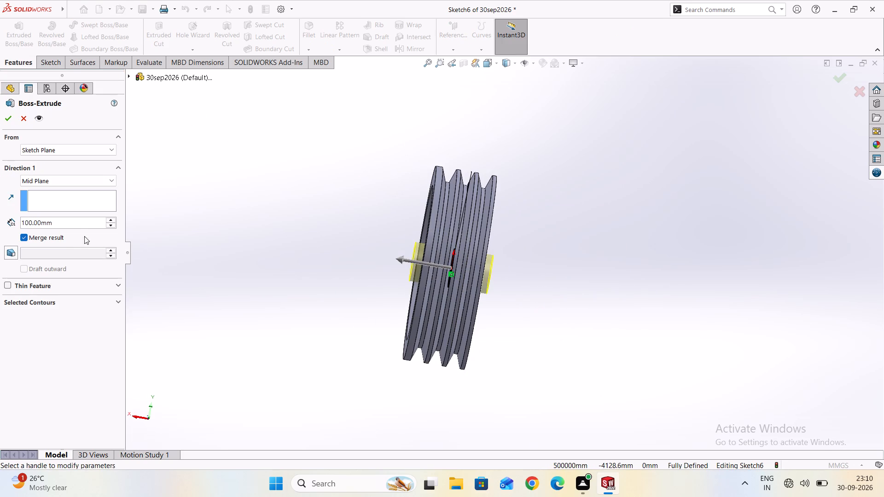
double_click(72, 224)
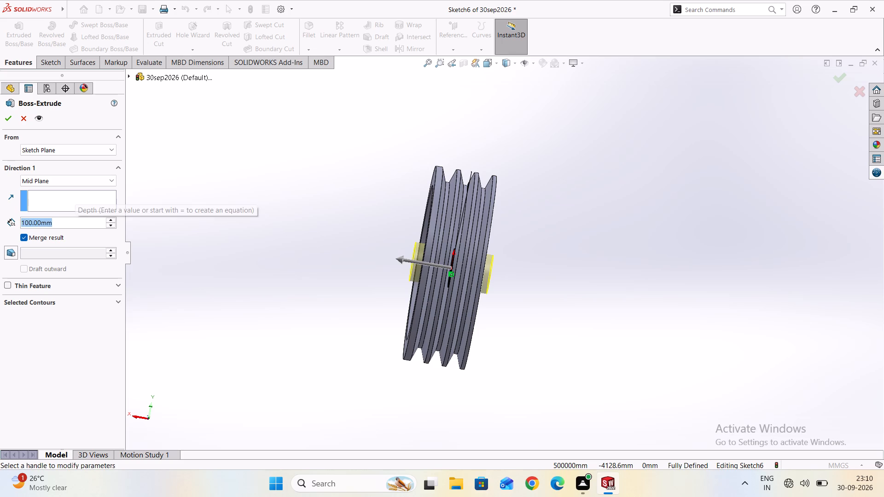
type("48")
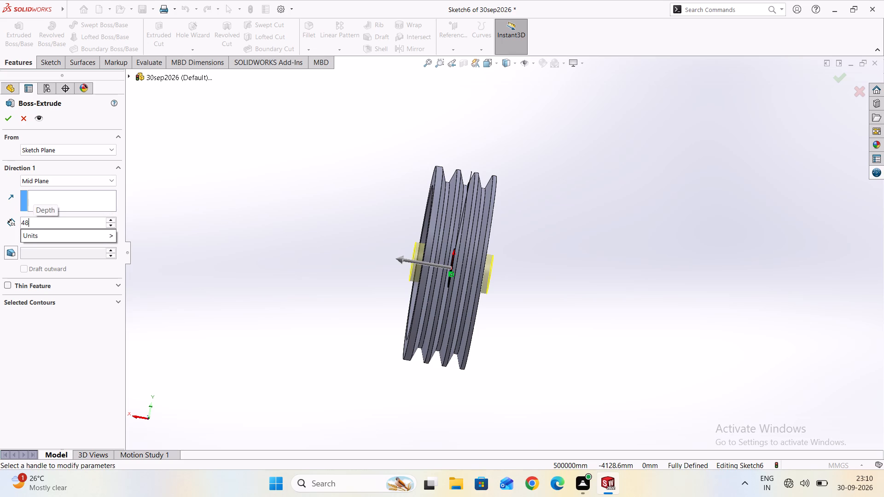
key("Return")
scroll(132, 242, "down", 1)
scroll(413, 278, "up", 4)
middle_click_drag(384, 257, 431, 269)
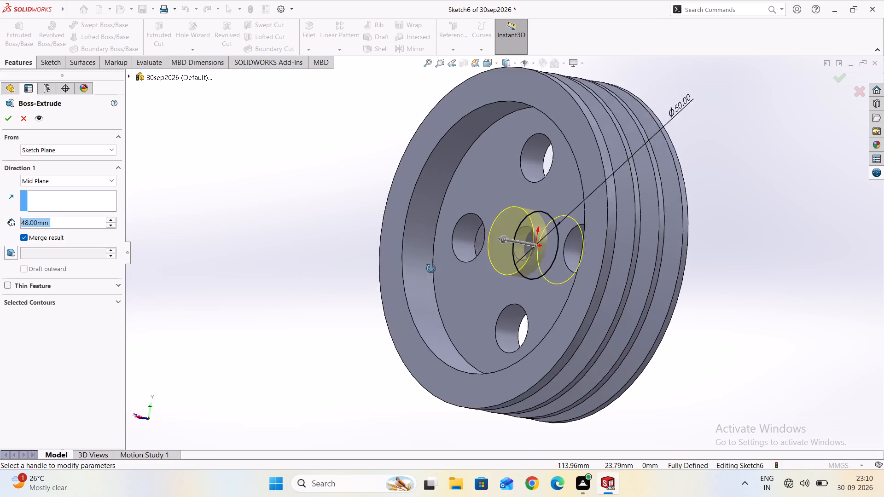
middle_click_drag(431, 269, 566, 312)
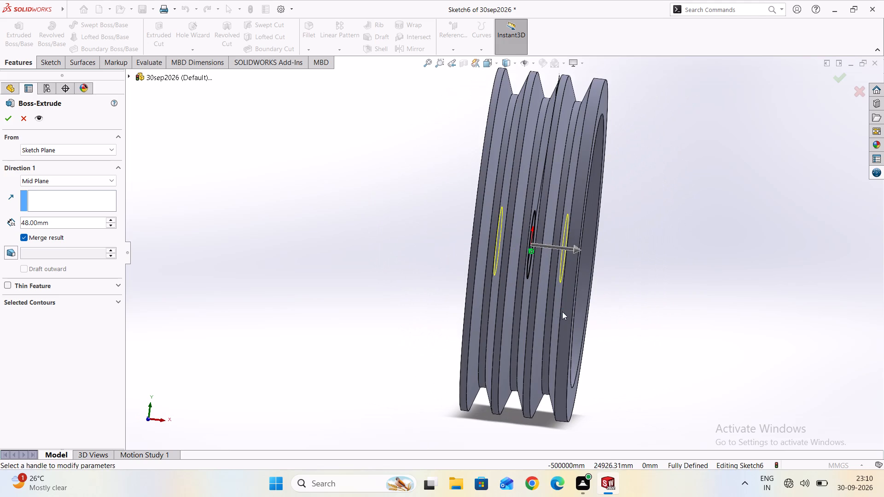
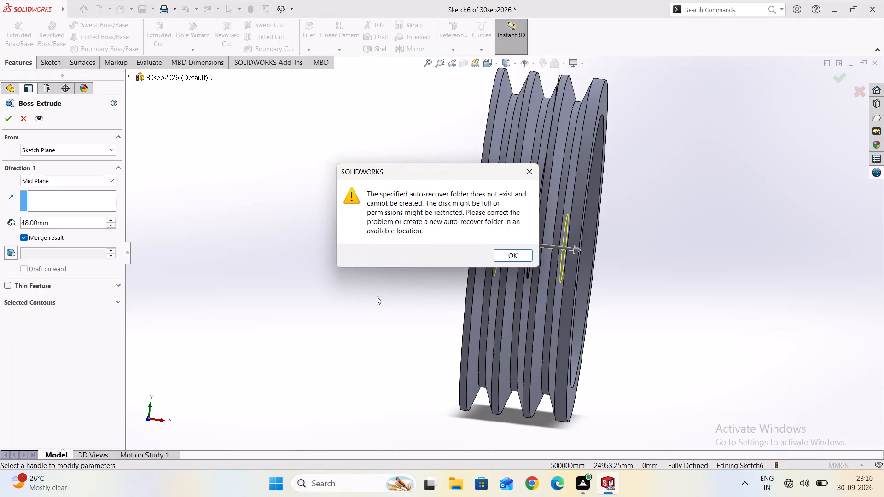
Dismiss the auto-recover folder warning and complete the pulley hub's Boss-Extrude.
left_click(511, 253)
middle_click_drag(441, 261, 460, 281)
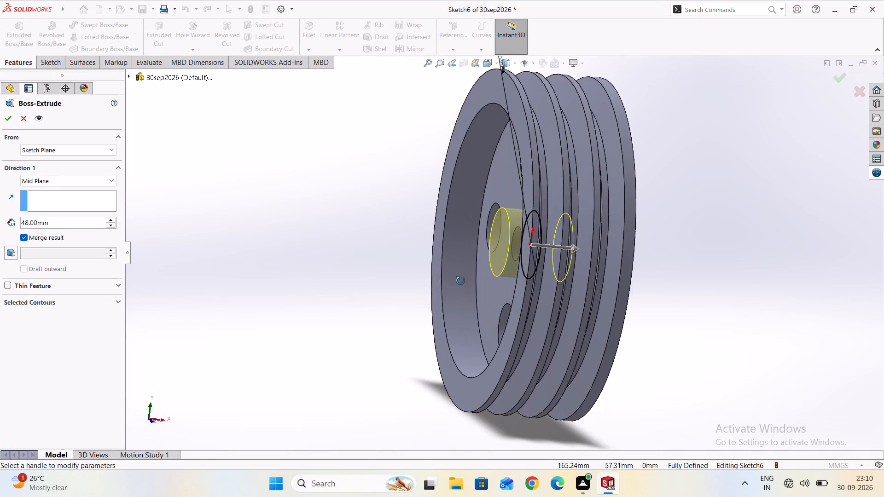
middle_click_drag(460, 281, 459, 280)
left_click(6, 119)
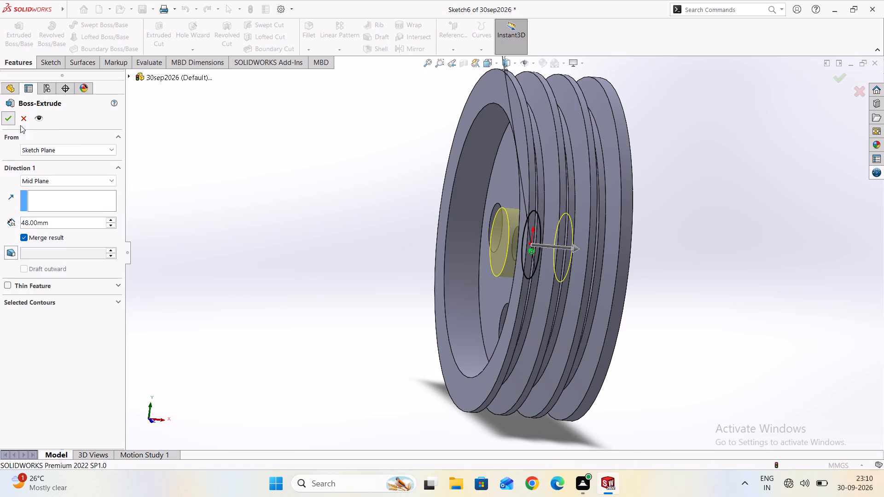
middle_click_drag(272, 208, 348, 238)
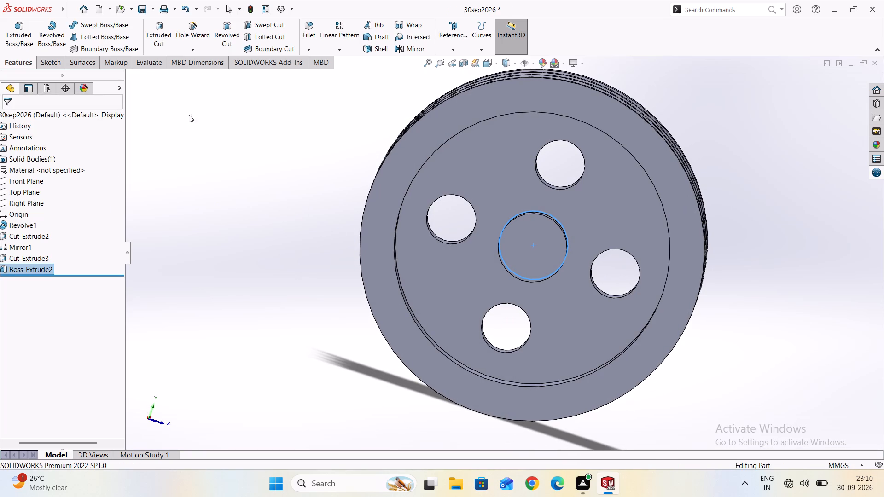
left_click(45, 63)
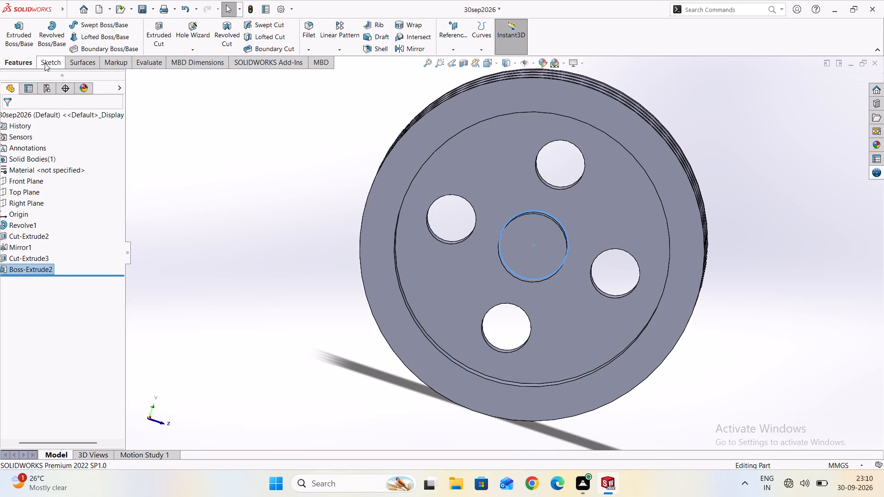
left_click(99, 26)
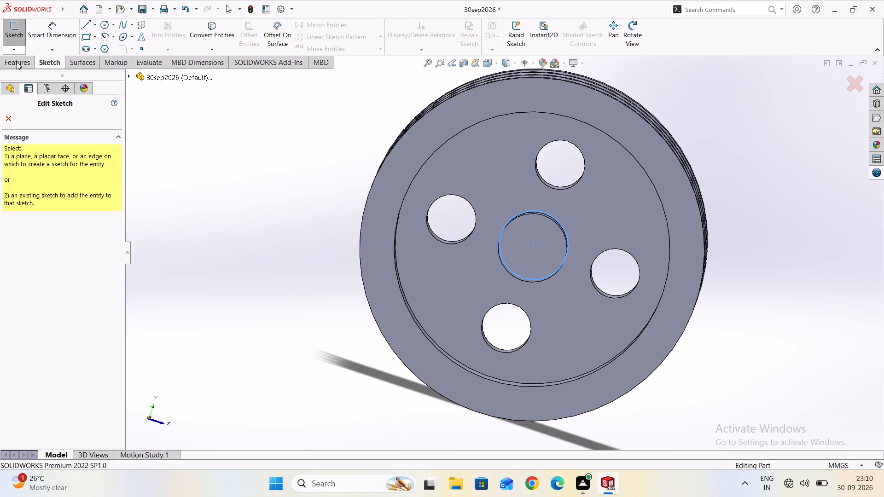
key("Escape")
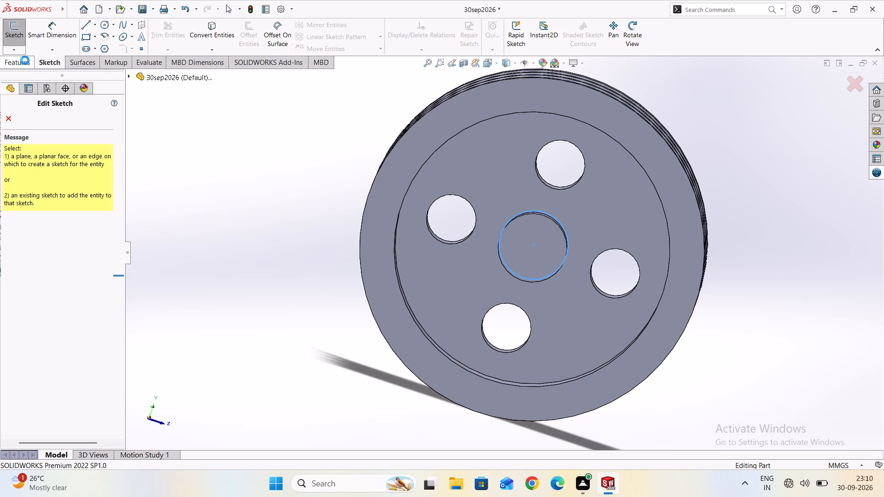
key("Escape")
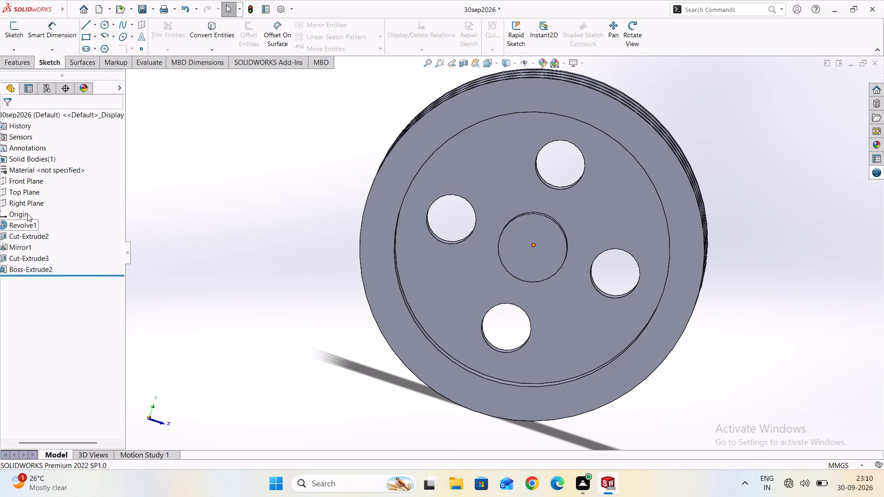
Sketch a circle centred on the origin on the Right Plane and dimension its diameter to 25 mm.
left_click(29, 204)
left_click(36, 191)
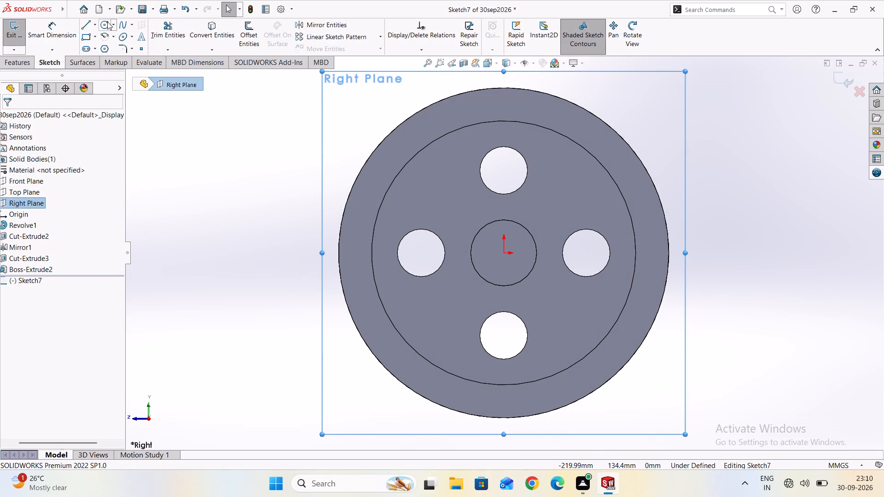
left_click(107, 22)
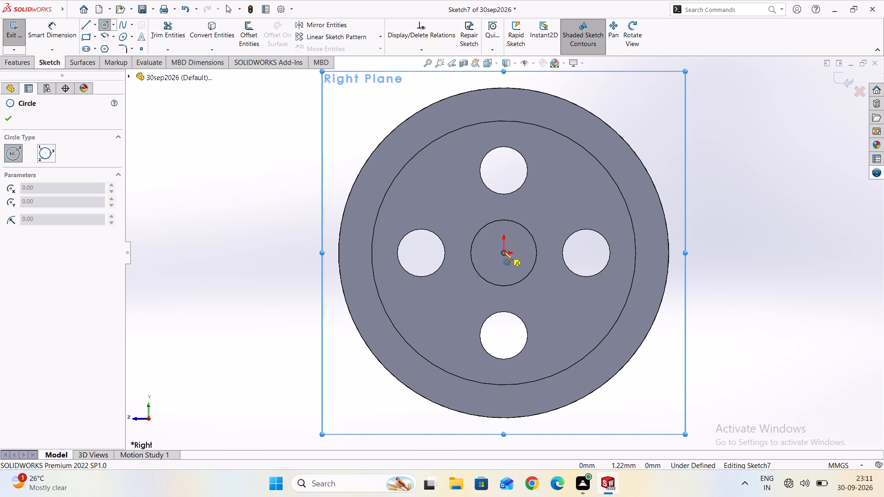
left_click(502, 253)
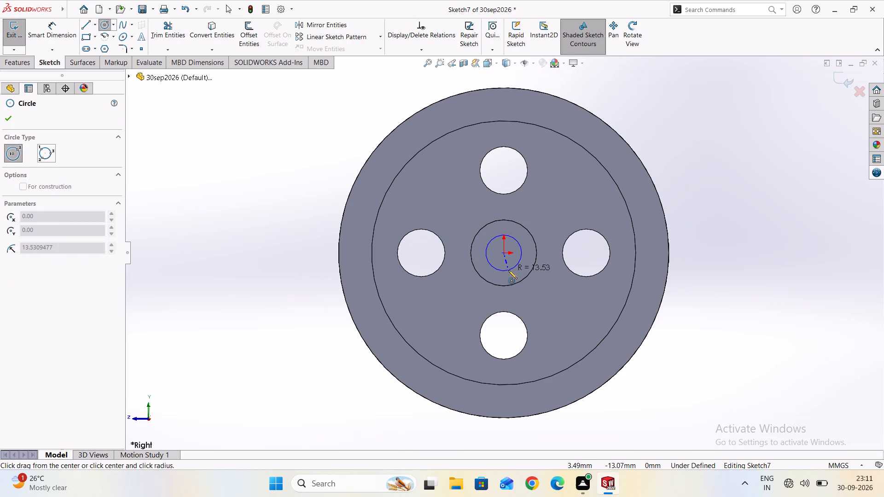
left_click(508, 270)
left_click(58, 33)
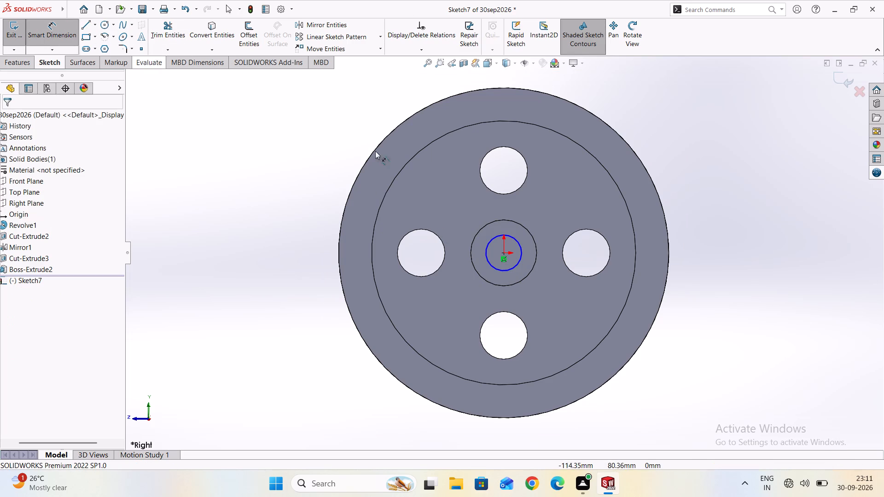
left_click(516, 241)
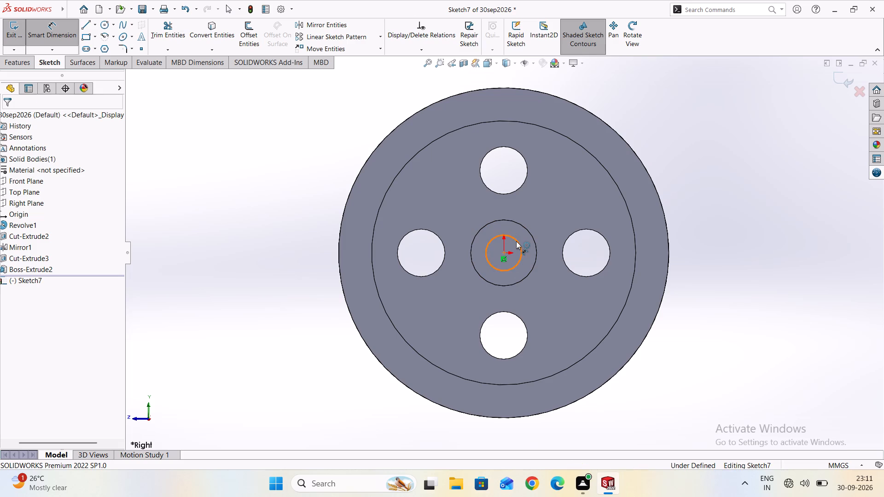
left_click(682, 122)
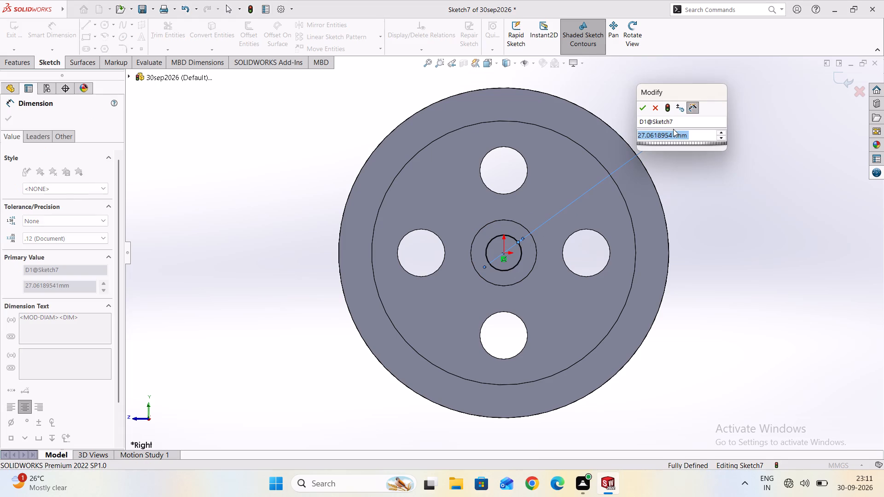
type("25")
key("Return")
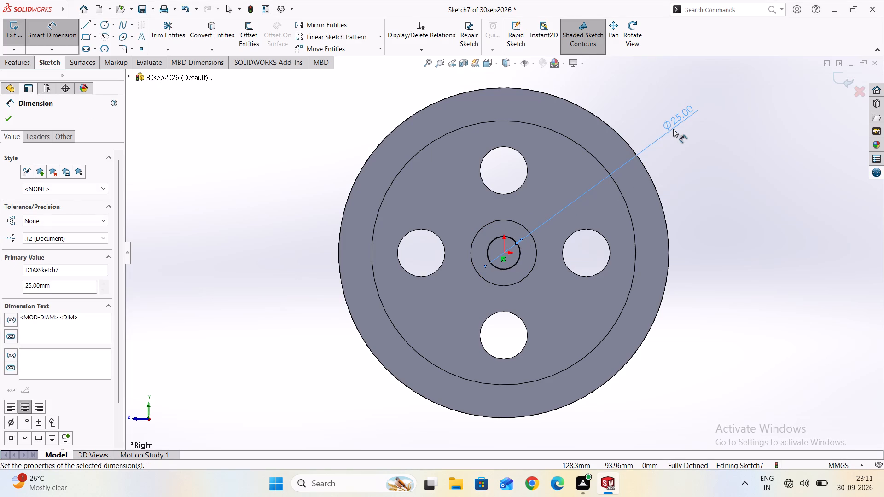
left_click(9, 119)
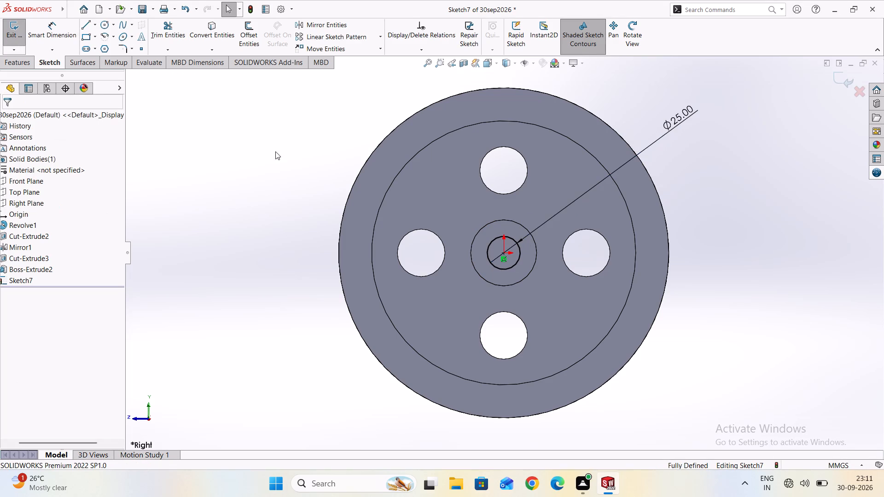
Sketch a corner rectangle about 10.9 mm by 6.9 mm crossing the bore circle's edge on the positive horizontal side of the origin.
scroll(550, 219, "up", 2)
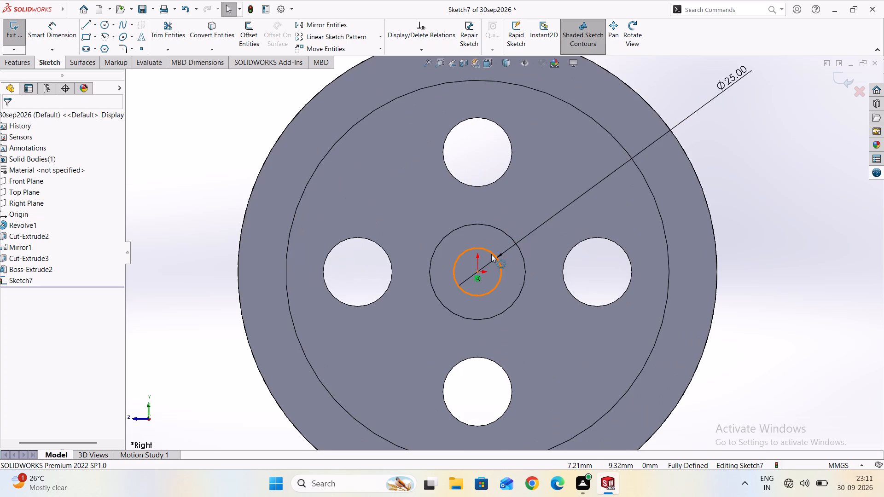
scroll(491, 254, "up", 3)
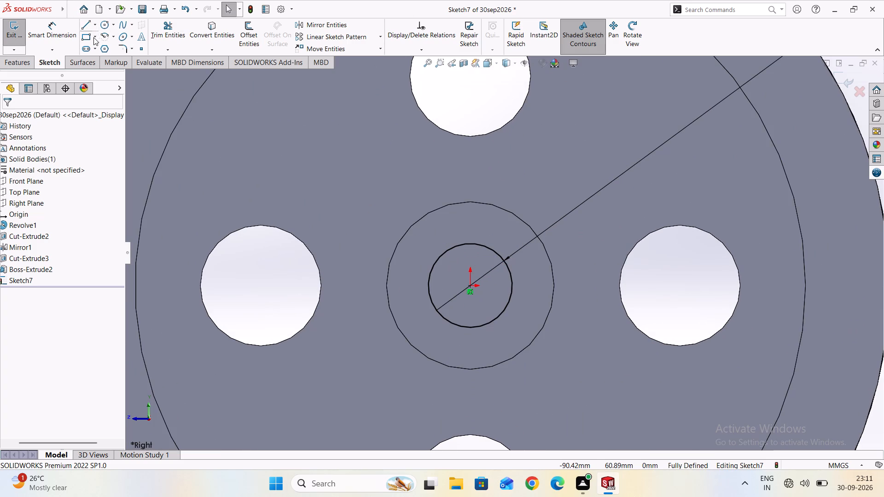
left_click(87, 36)
scroll(477, 292, "up", 1)
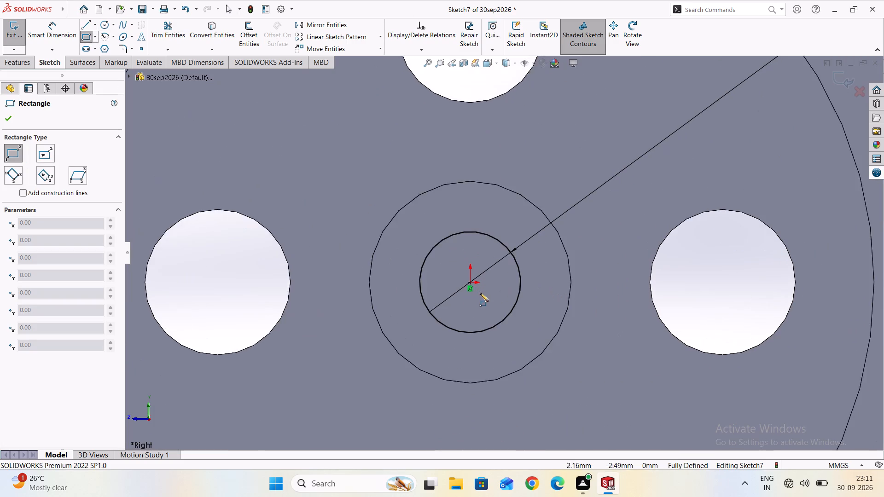
scroll(480, 293, "up", 1)
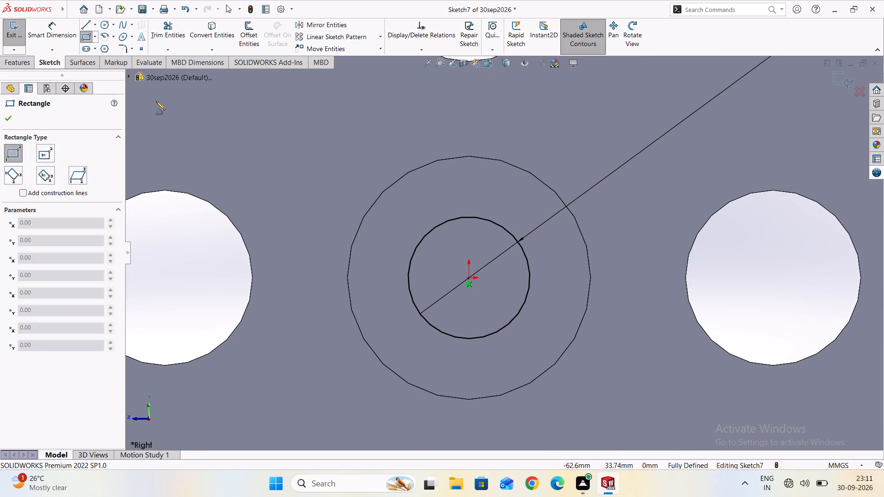
left_click(86, 39)
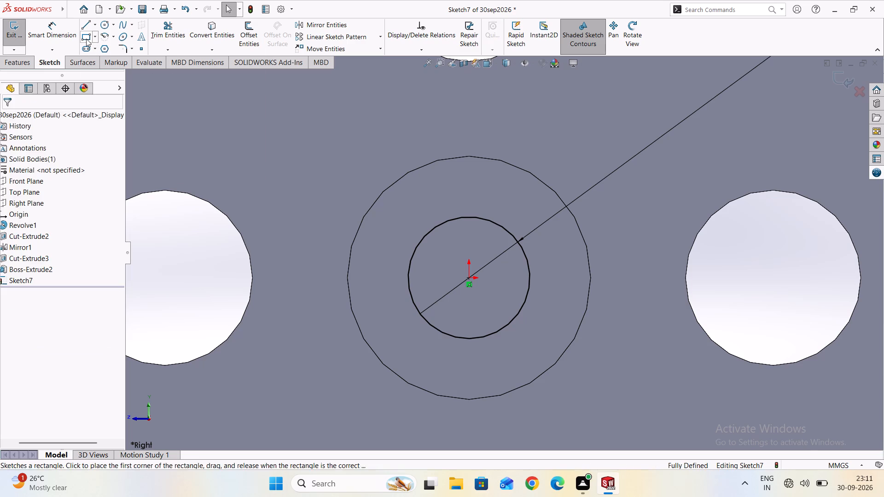
left_click(86, 39)
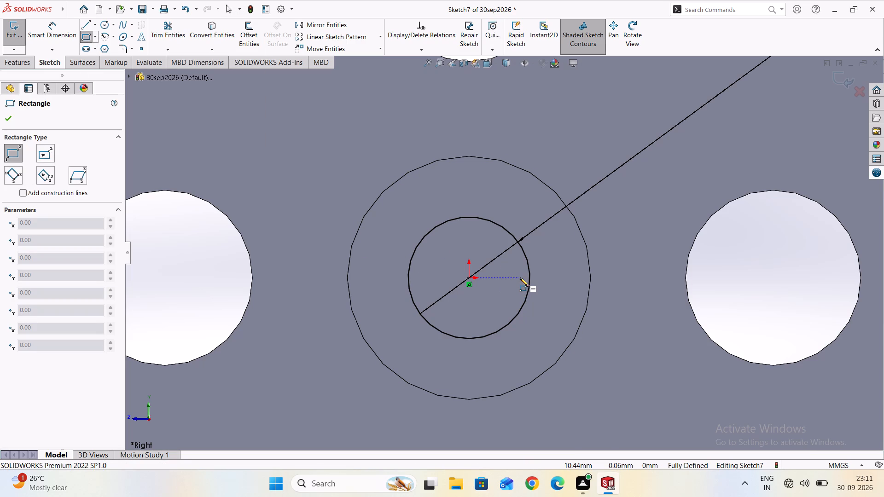
left_click(512, 257)
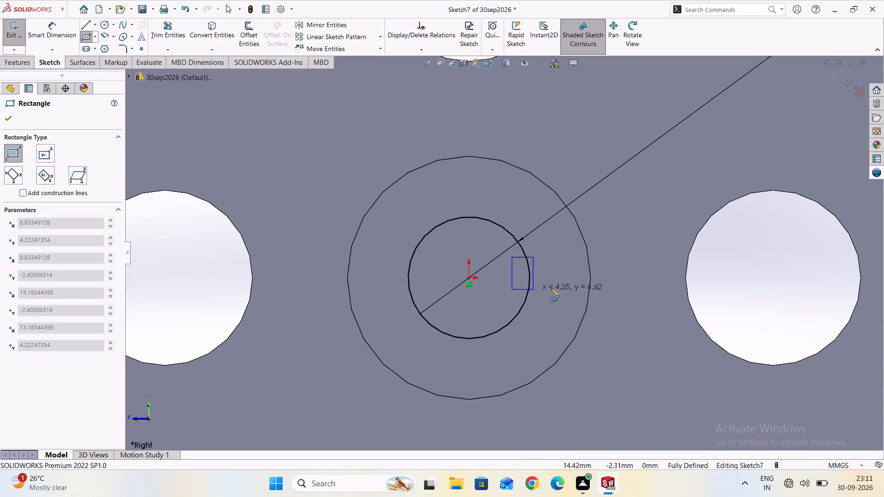
left_click(565, 291)
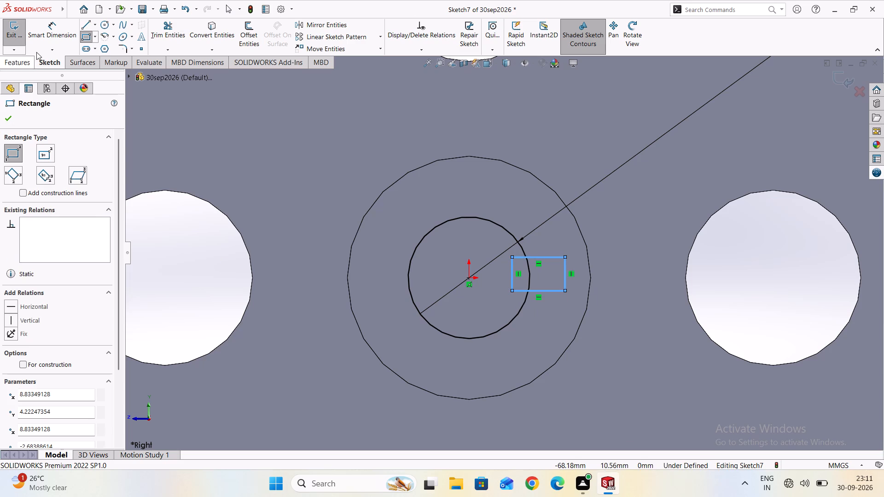
Dimension the rectangle's inner vertical side to 6 mm.
left_click(42, 36)
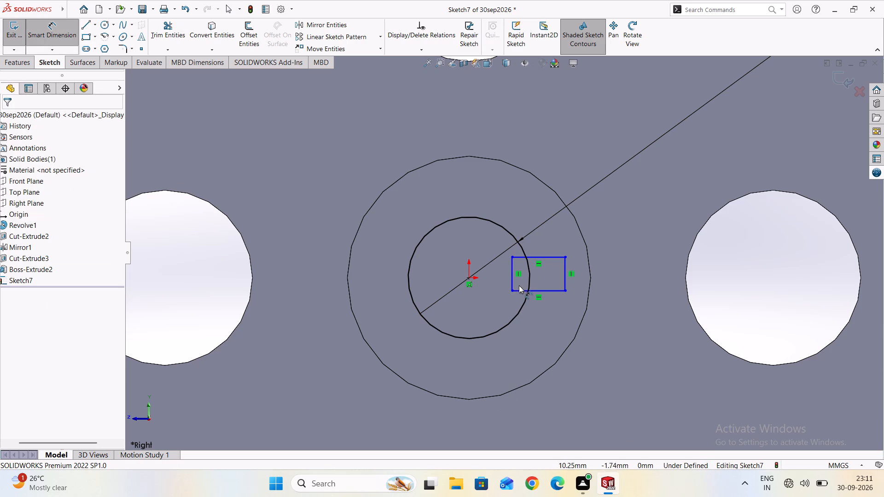
scroll(519, 285, "up", 1)
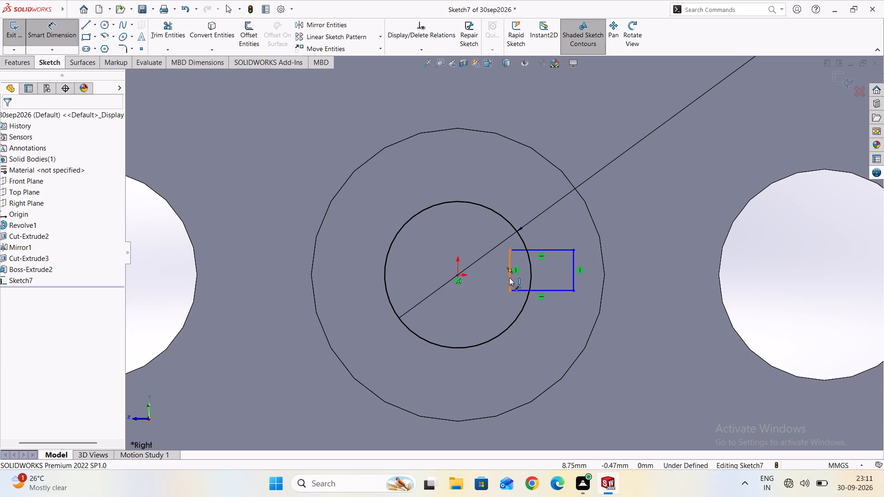
left_click(509, 277)
left_click(490, 278)
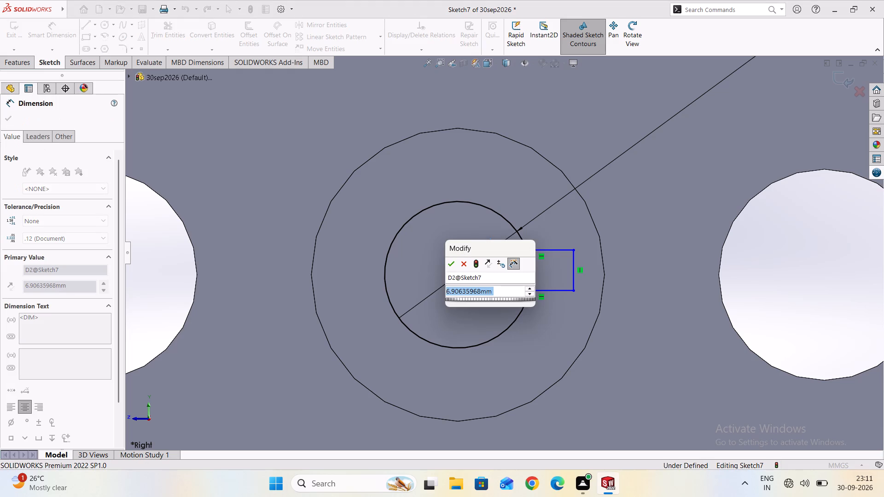
key("6")
key("Return")
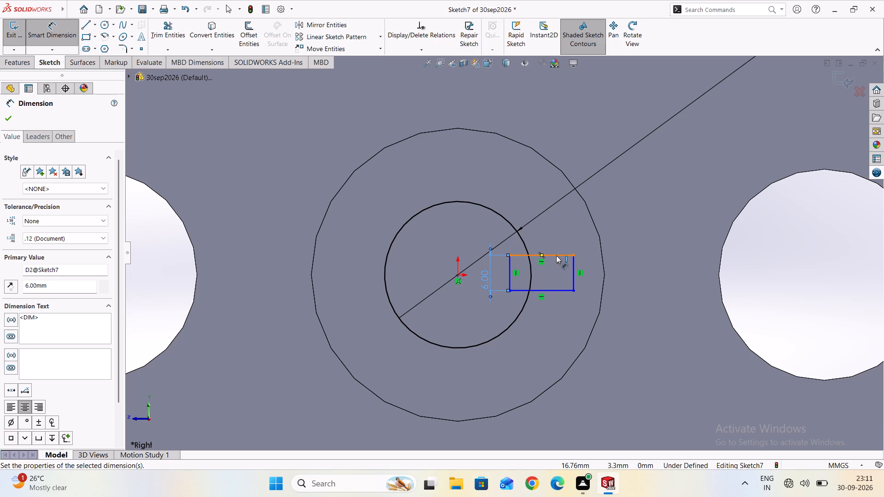
Dimension the rectangle's upper horizontal side, try a value of 3 mm and undo that value.
double_click(556, 255)
left_click(550, 231)
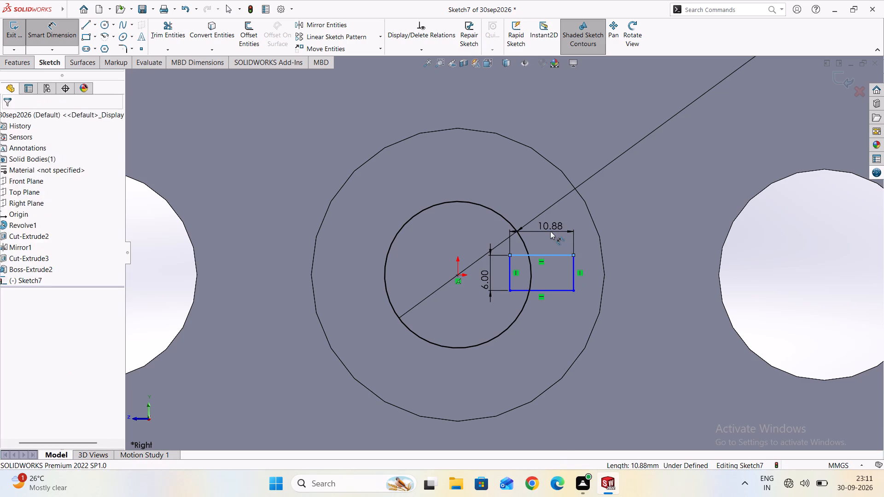
key("3")
key("Return")
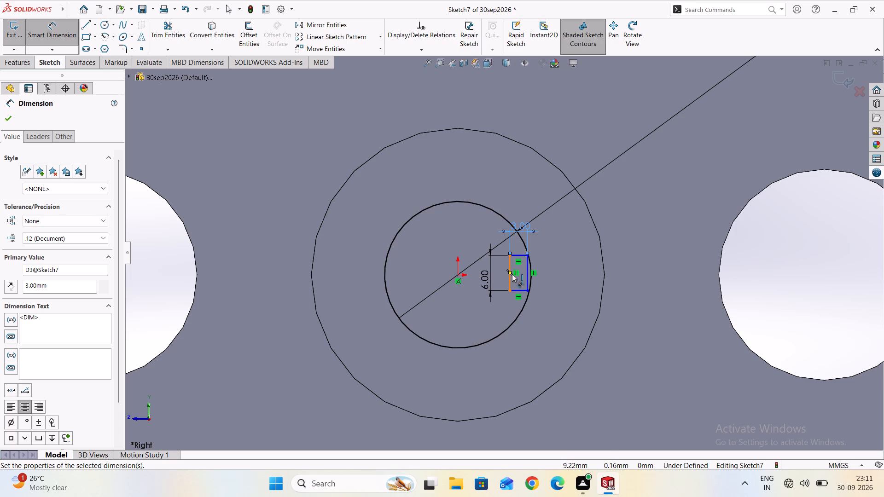
key("ctrl+z")
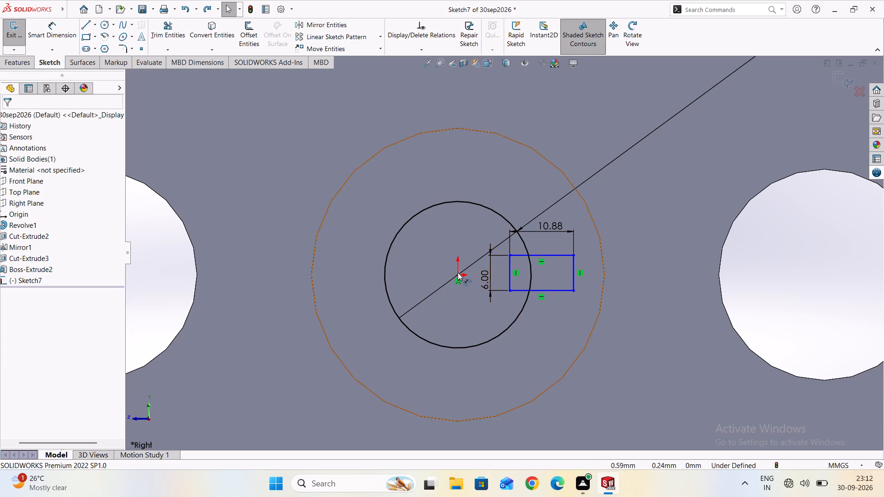
Dimension the distance from the origin to the rectangle's outer vertical side as 15.5 mm.
left_click(51, 33)
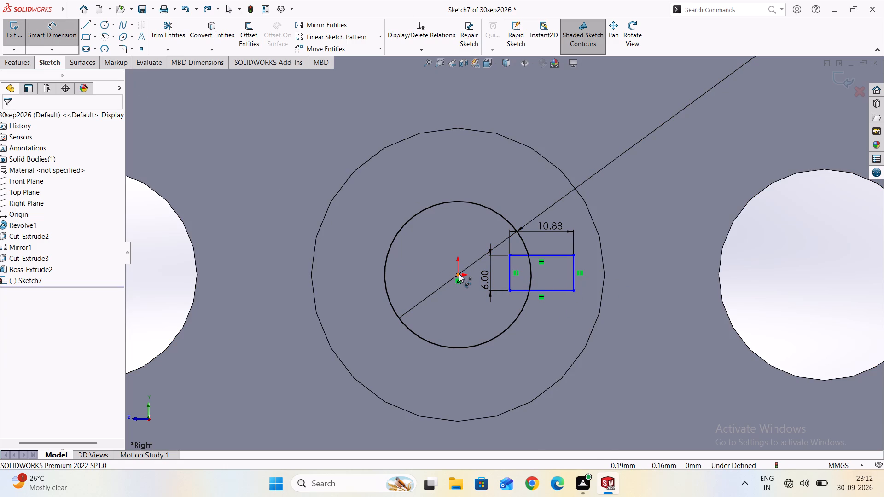
left_click(456, 275)
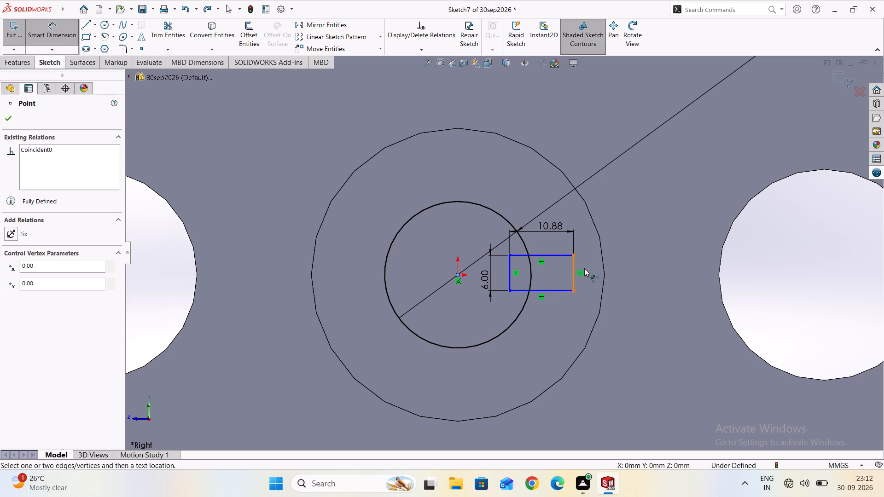
left_click(574, 281)
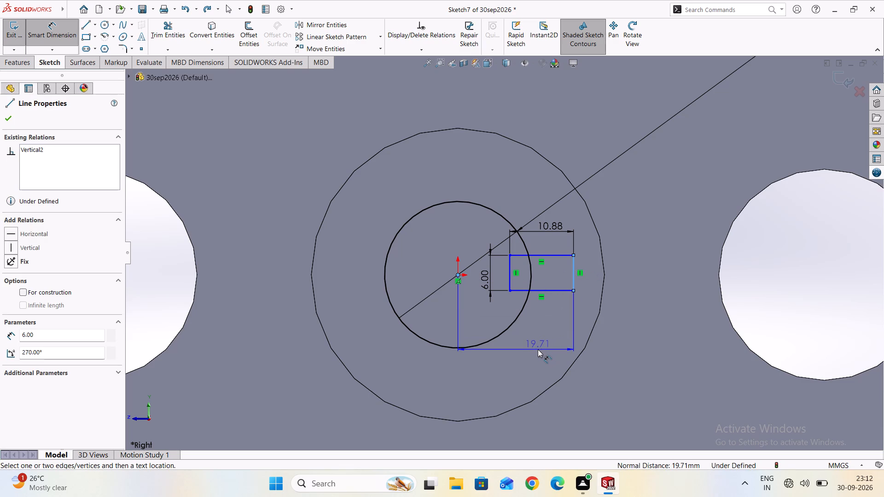
double_click(538, 349)
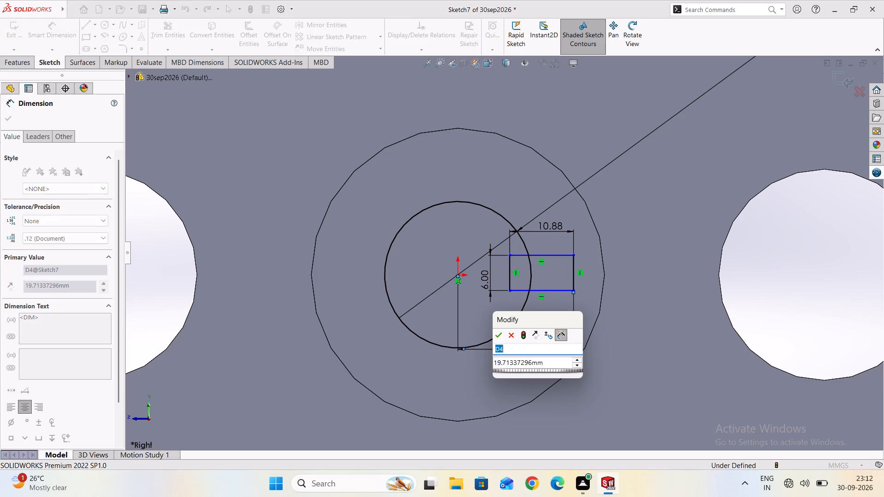
key("1")
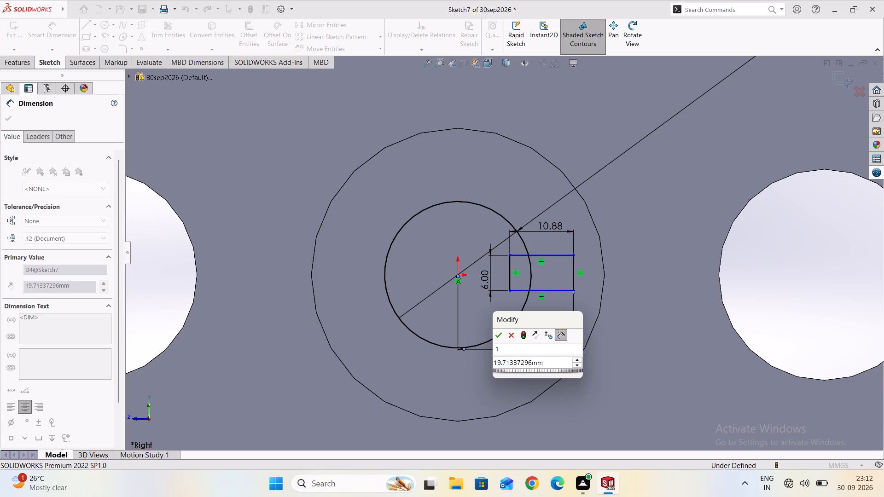
type("5.5")
key("Return")
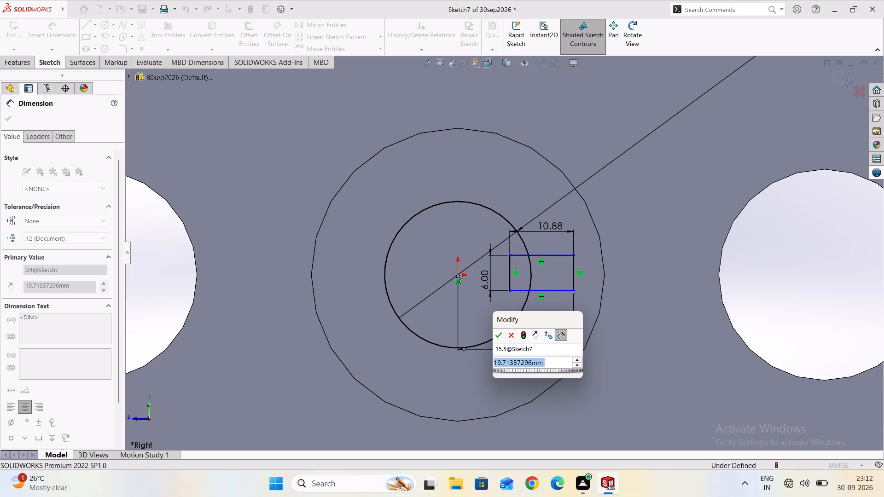
type("15.5")
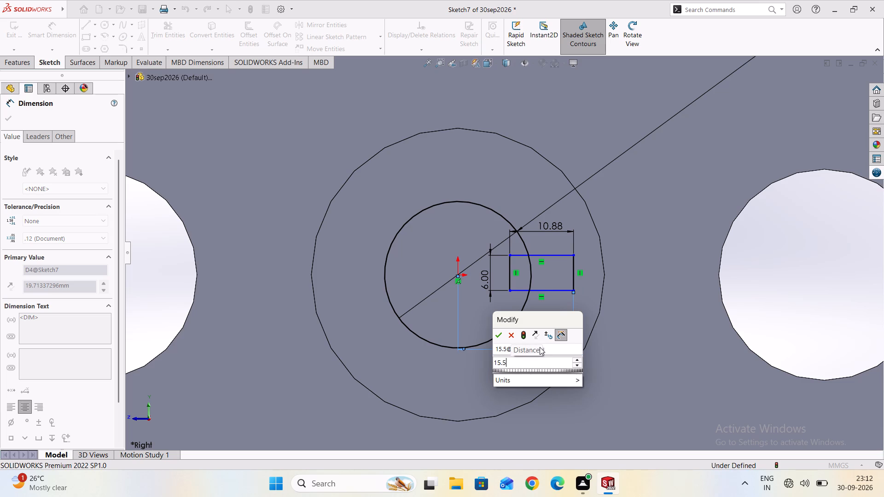
key("Return")
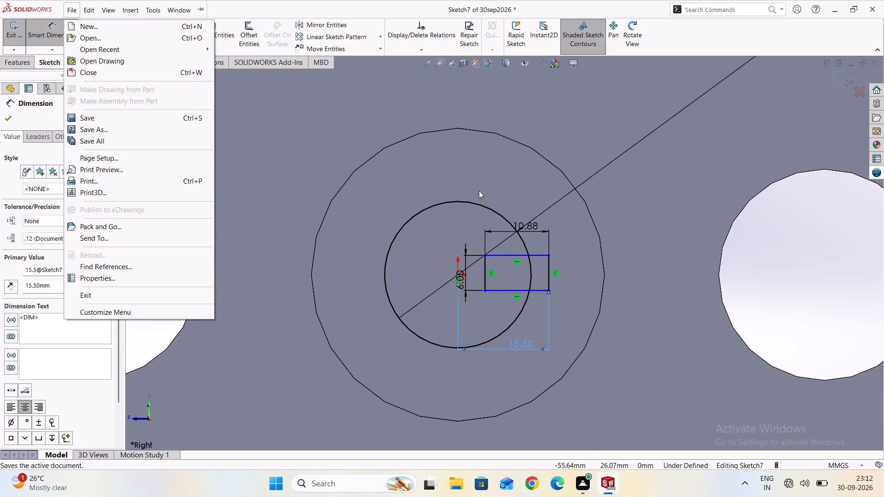
left_click(7, 120)
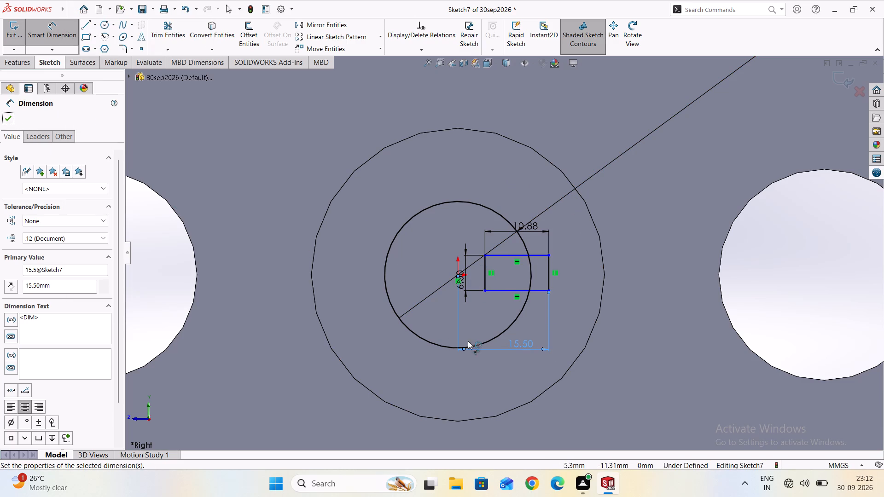
left_click(11, 114)
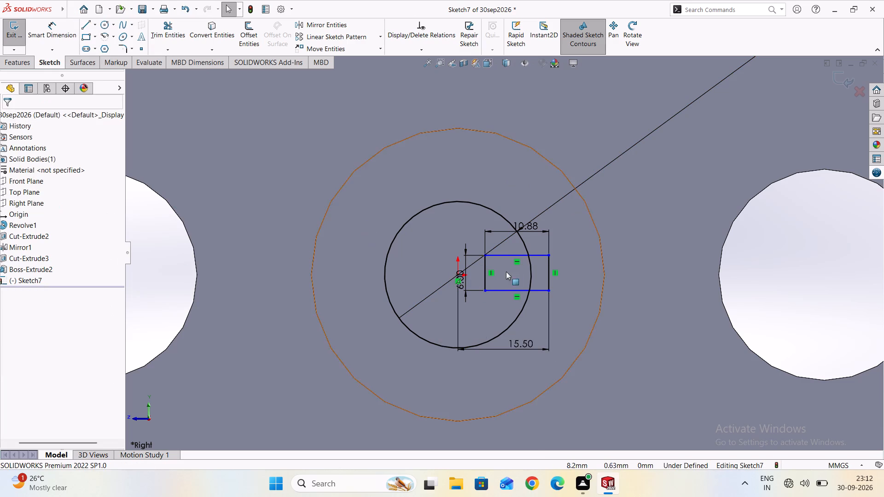
Delete the 15.5 mm dimension between the origin and the rectangle's outer vertical side.
left_click(459, 321)
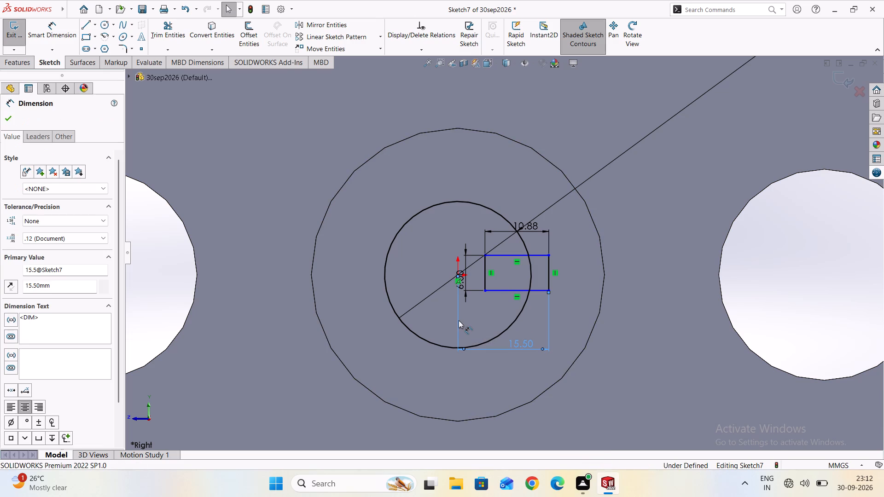
key("Delete")
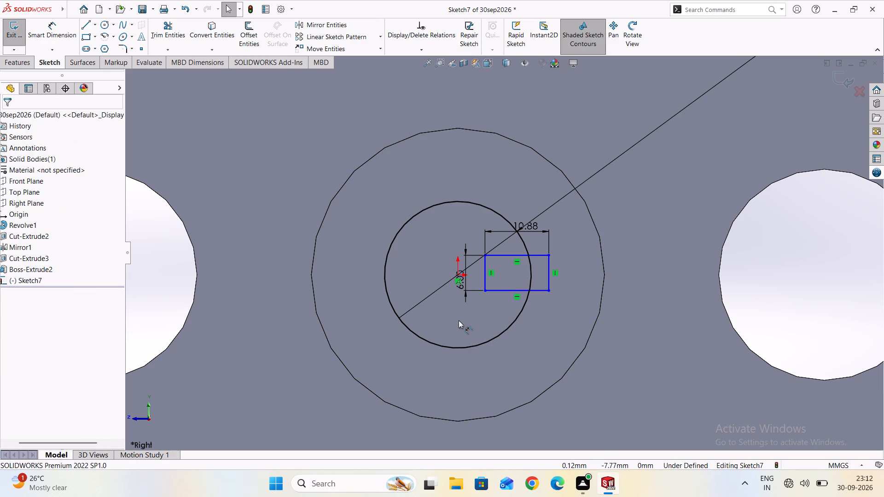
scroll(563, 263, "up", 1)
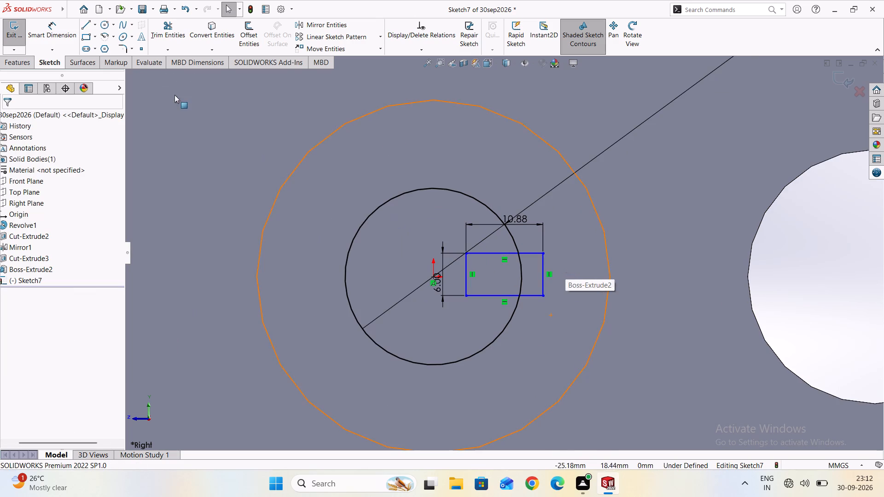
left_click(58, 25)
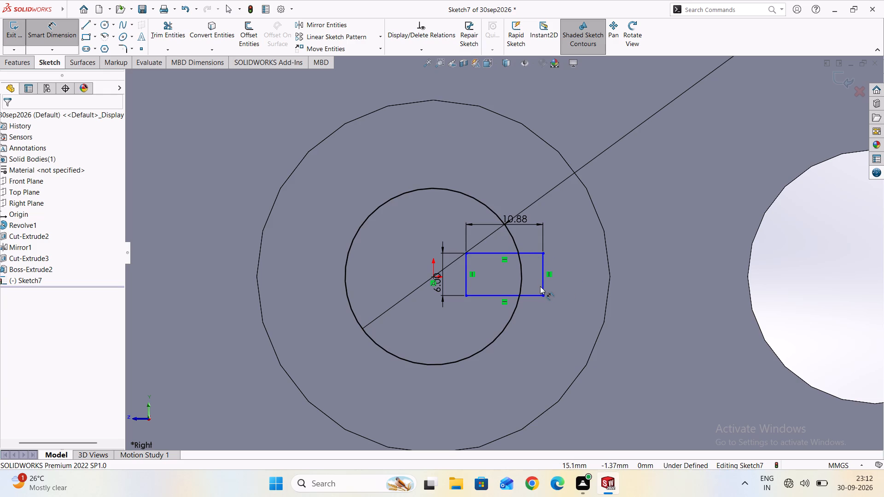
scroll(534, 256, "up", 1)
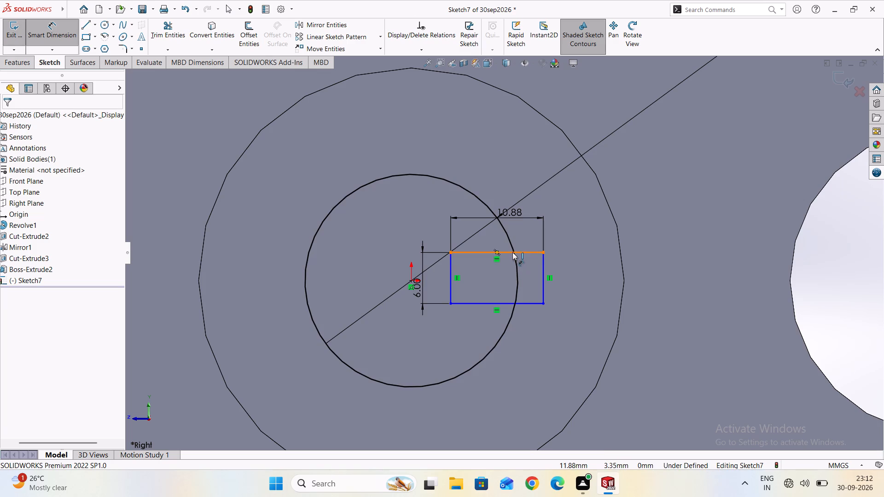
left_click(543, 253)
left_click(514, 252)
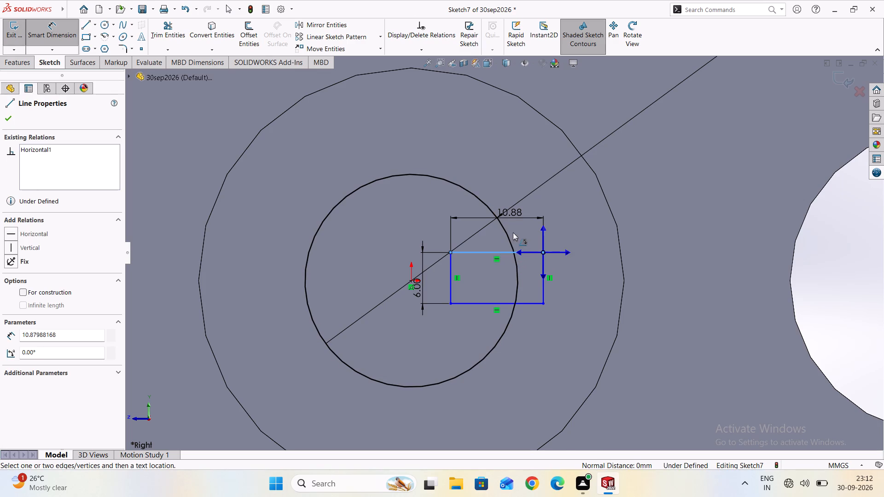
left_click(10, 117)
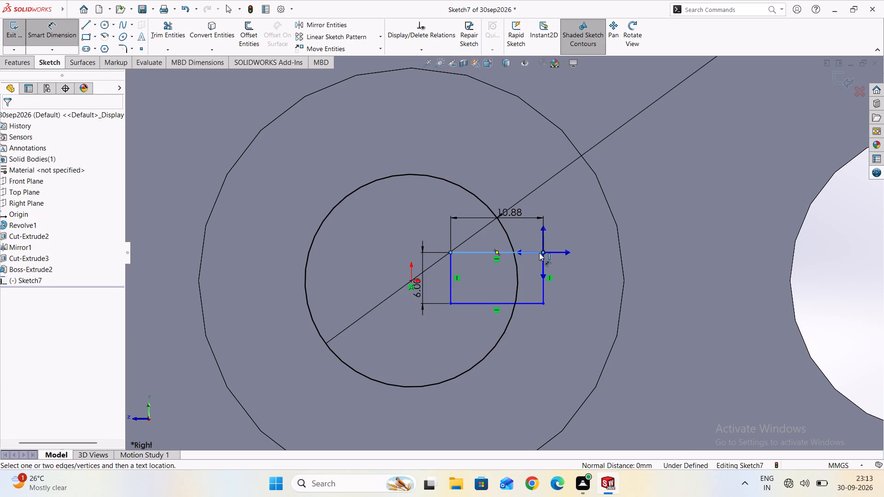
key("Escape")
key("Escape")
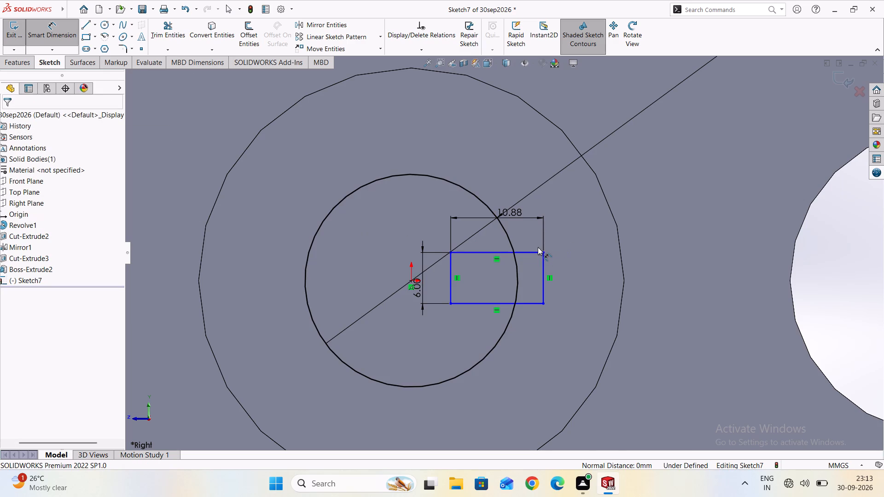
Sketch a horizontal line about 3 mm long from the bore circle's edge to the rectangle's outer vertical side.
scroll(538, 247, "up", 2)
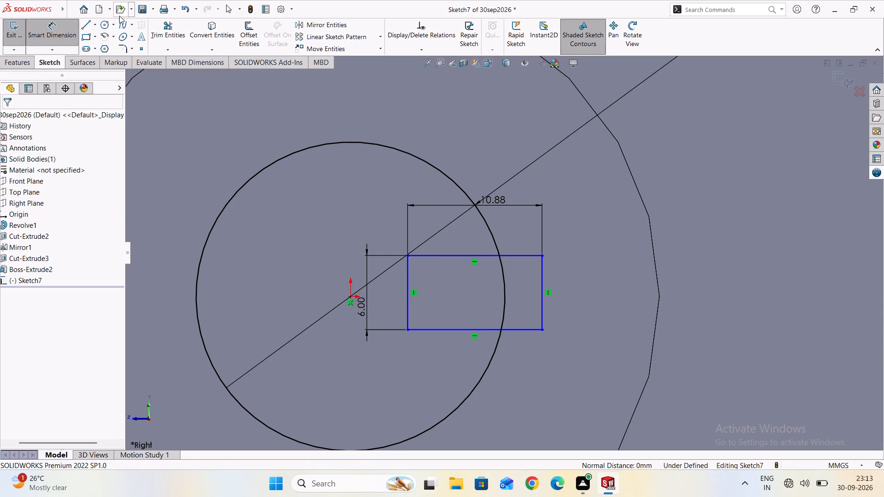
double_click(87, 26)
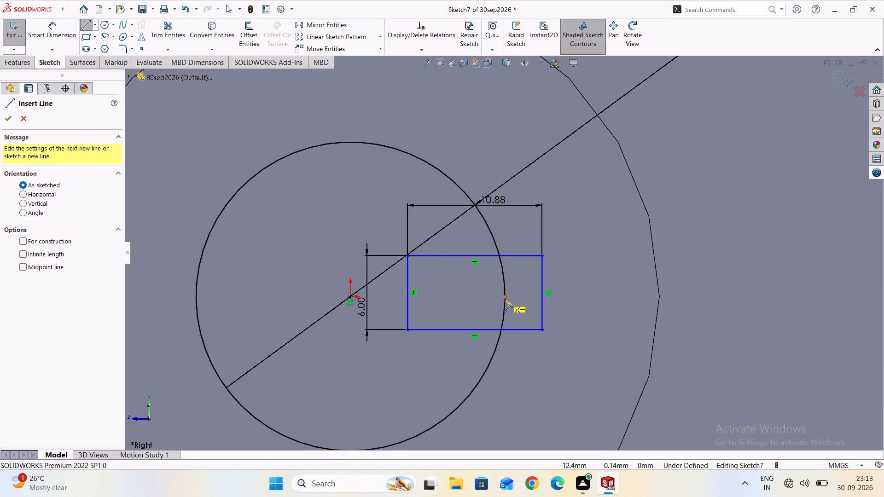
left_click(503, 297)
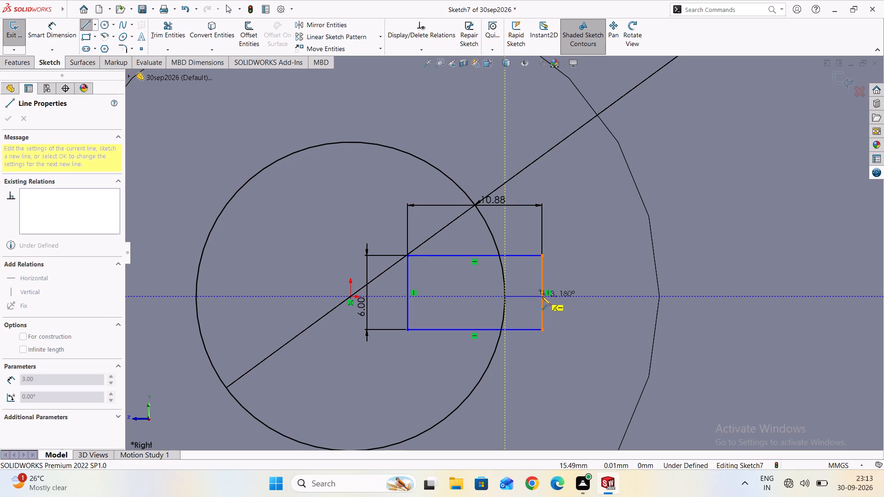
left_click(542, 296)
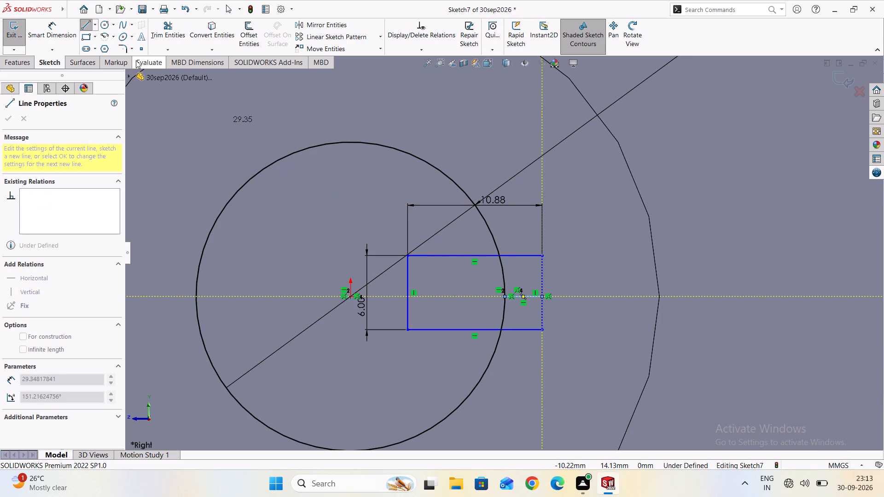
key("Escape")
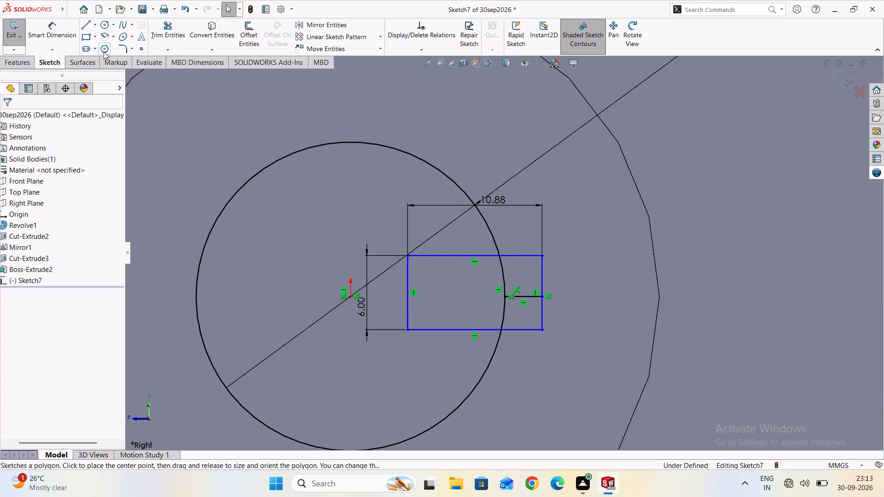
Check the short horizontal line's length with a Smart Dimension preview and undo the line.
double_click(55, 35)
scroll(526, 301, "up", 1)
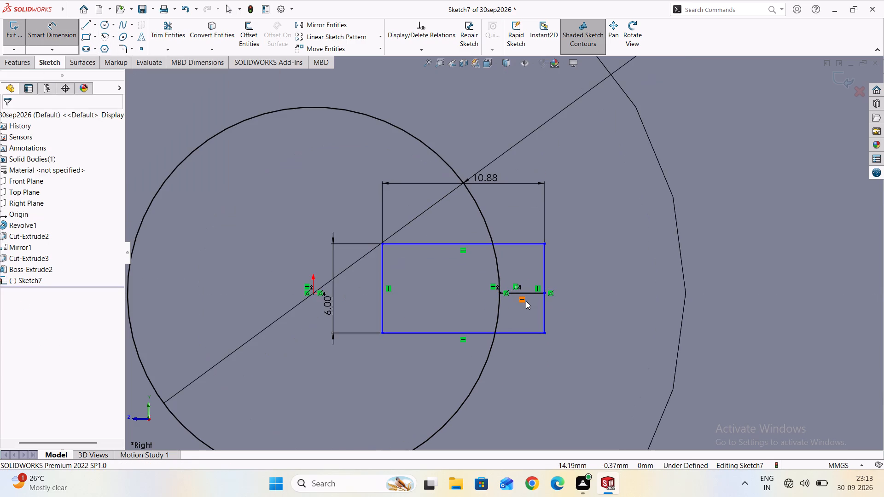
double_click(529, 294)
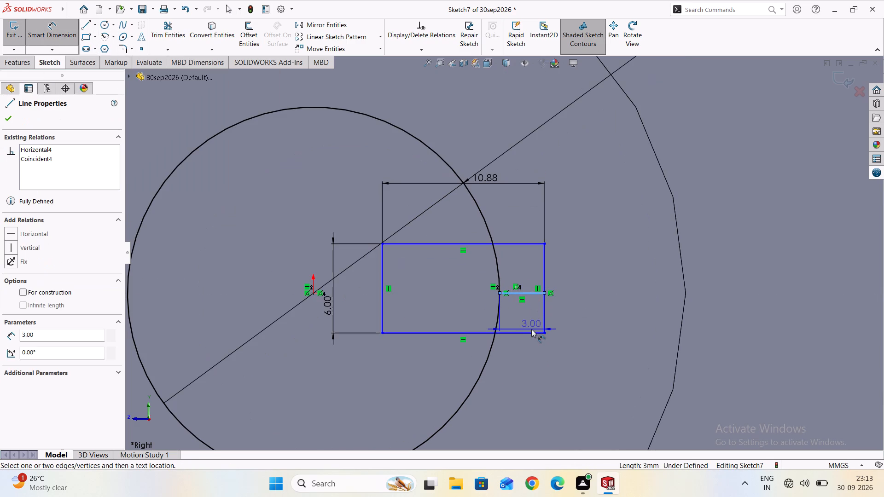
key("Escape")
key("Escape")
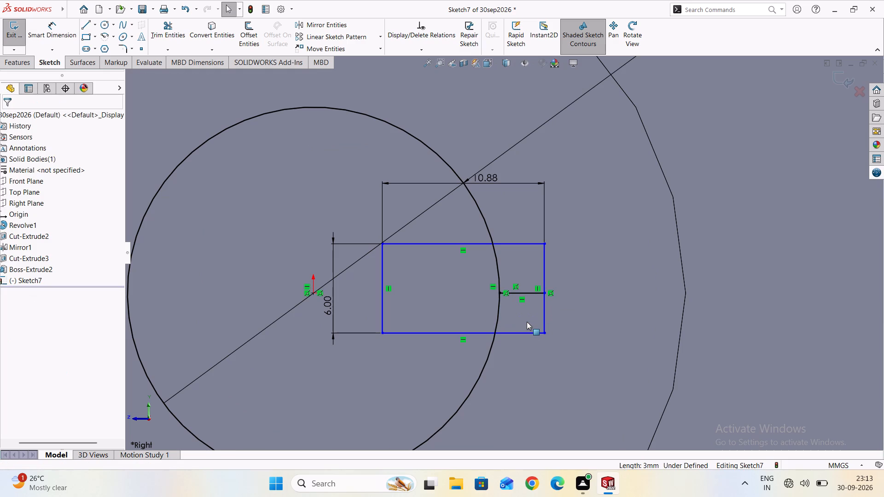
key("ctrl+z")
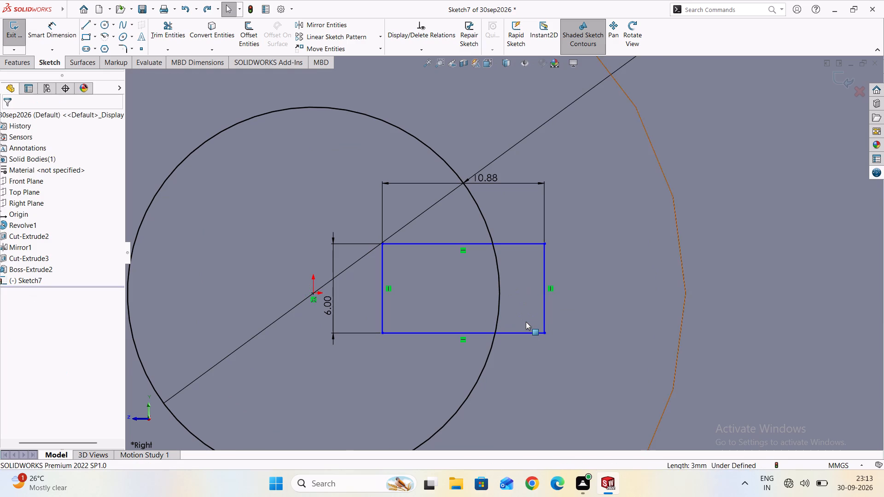
Fully define the keyway rectangle by applying Fully Define Sketch to its four lines, with relations and dimensions included.
scroll(526, 322, "down", 5)
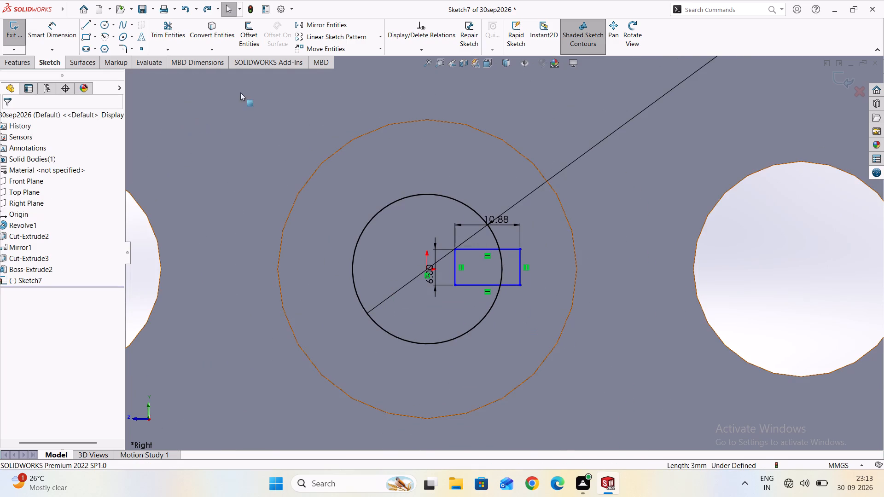
left_click(420, 46)
left_click(427, 83)
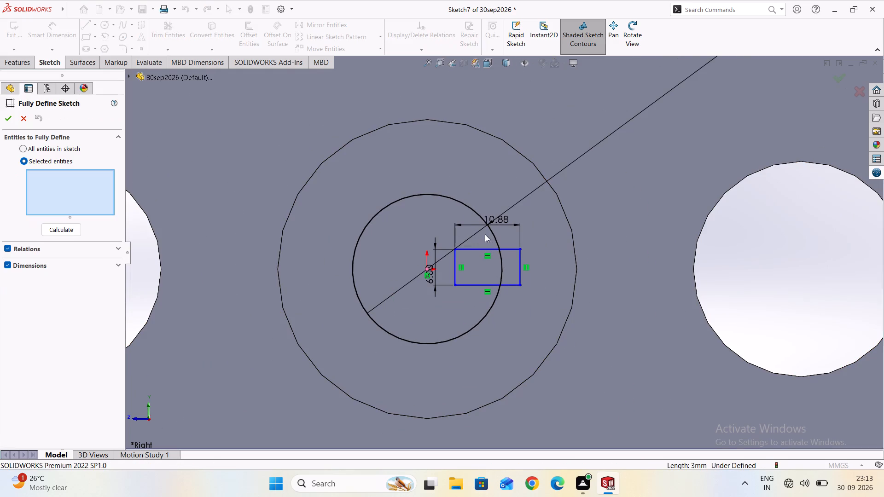
left_click(476, 250)
double_click(454, 259)
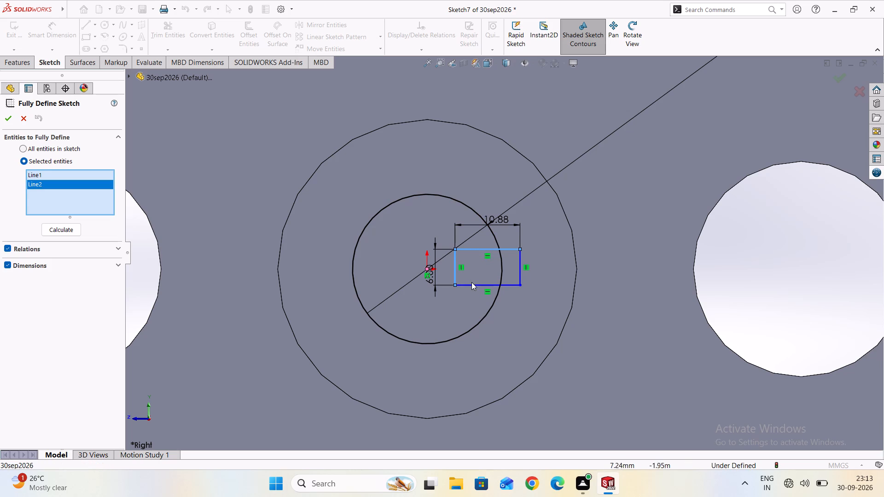
left_click(471, 283)
double_click(520, 261)
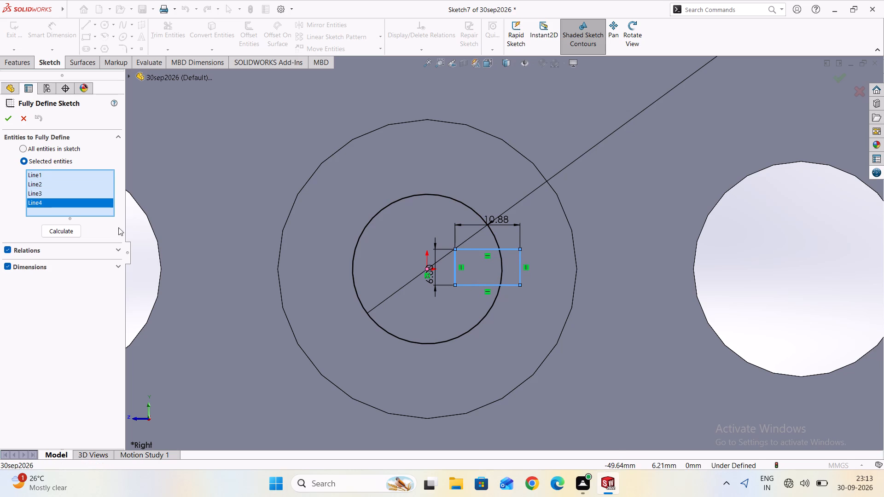
left_click(67, 228)
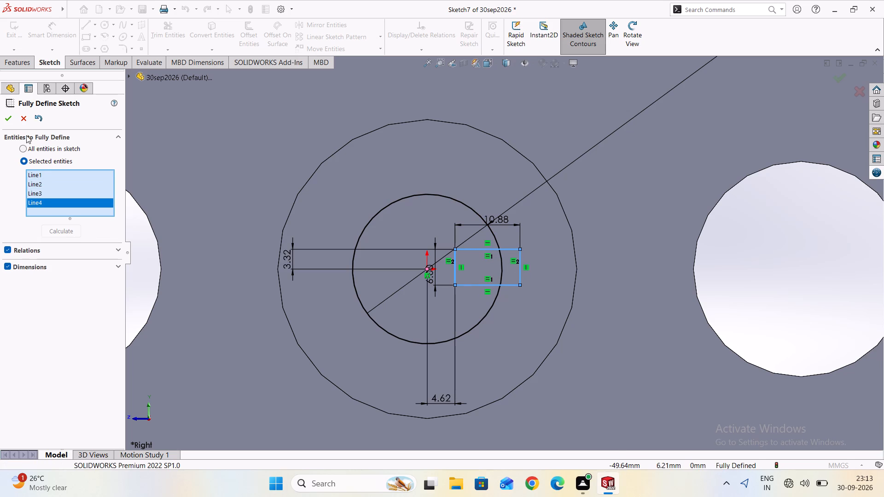
left_click(7, 121)
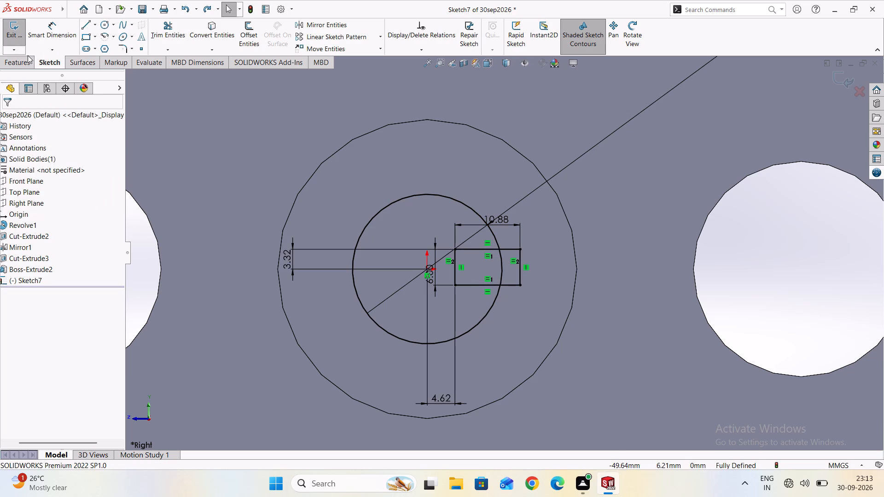
Try an Extruded Cut of the bore and keyway sketch with a Mid Plane depth of 100 mm.
left_click(18, 60)
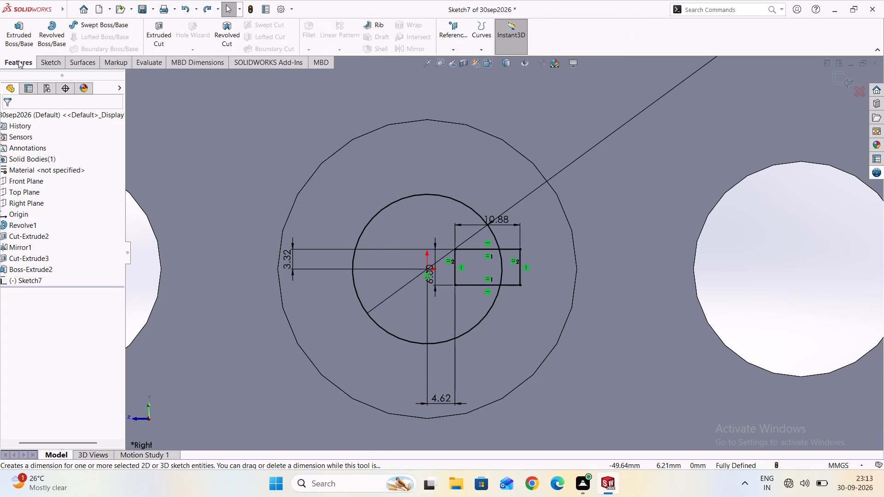
left_click(157, 39)
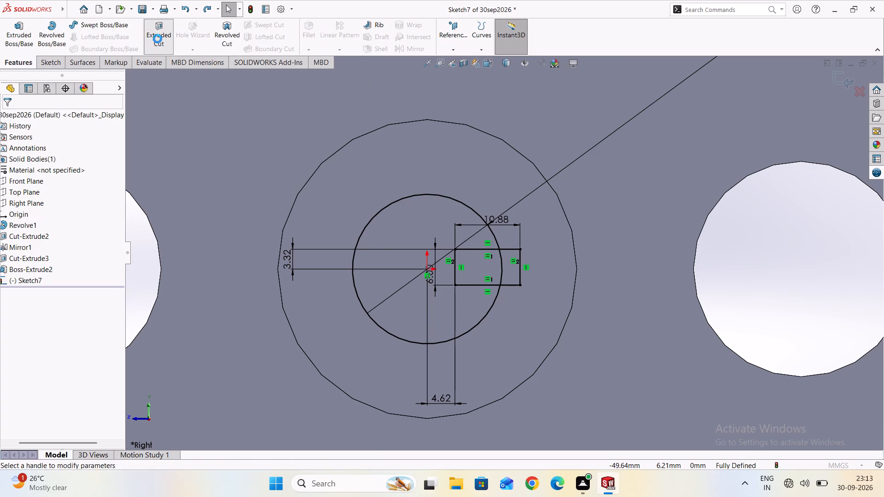
middle_click_drag(279, 196, 331, 211)
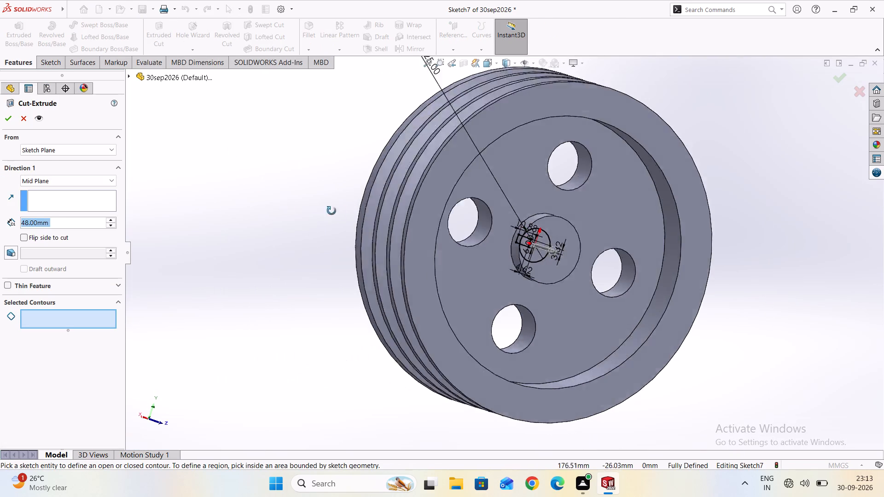
middle_click_drag(331, 211, 364, 223)
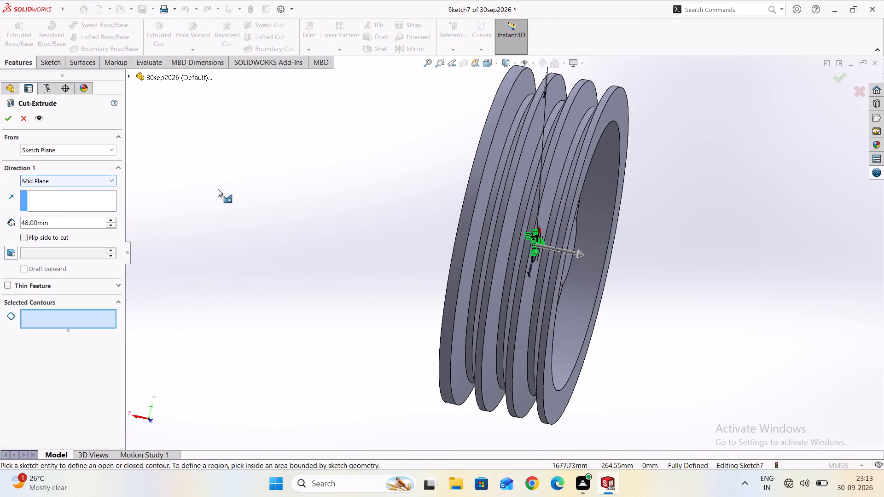
middle_click_drag(235, 195, 274, 215)
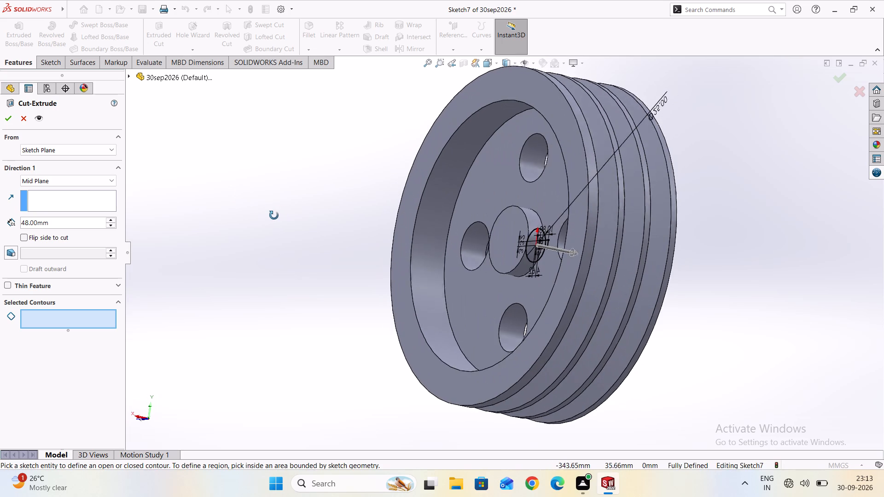
middle_click_drag(274, 215, 223, 215)
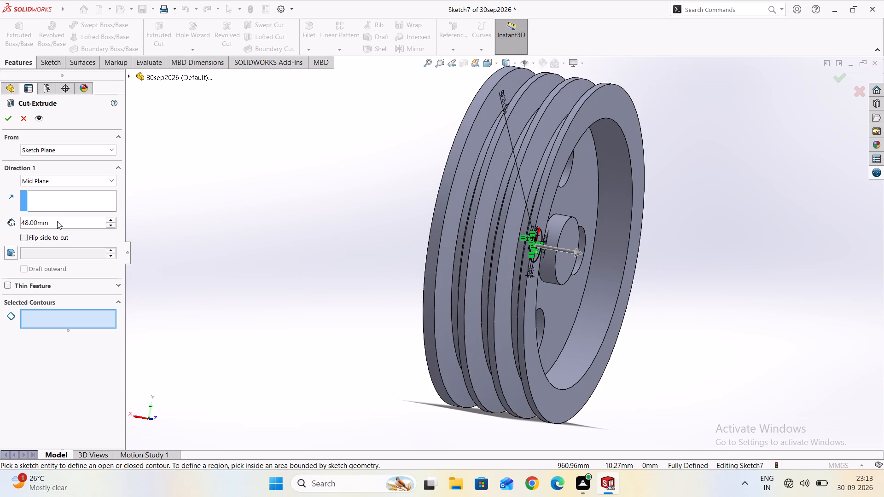
triple_click(57, 223)
triple_click(57, 223)
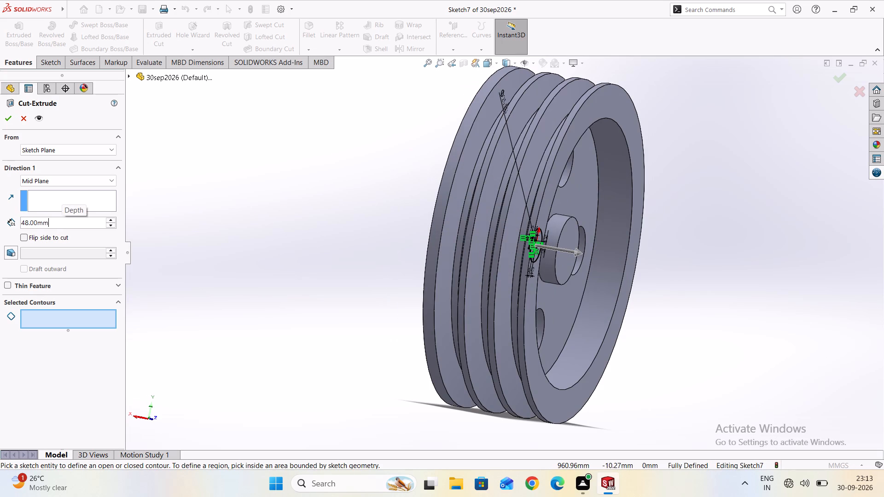
left_click(57, 223)
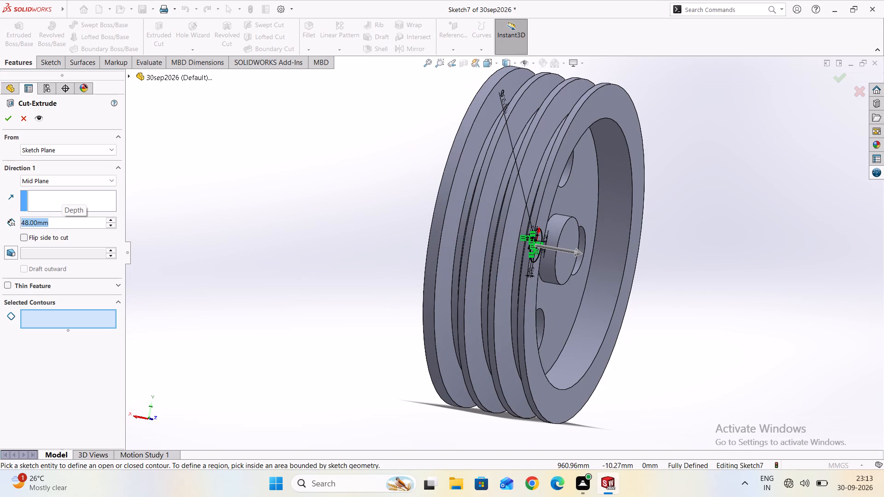
type("100")
key("Return")
key("Return")
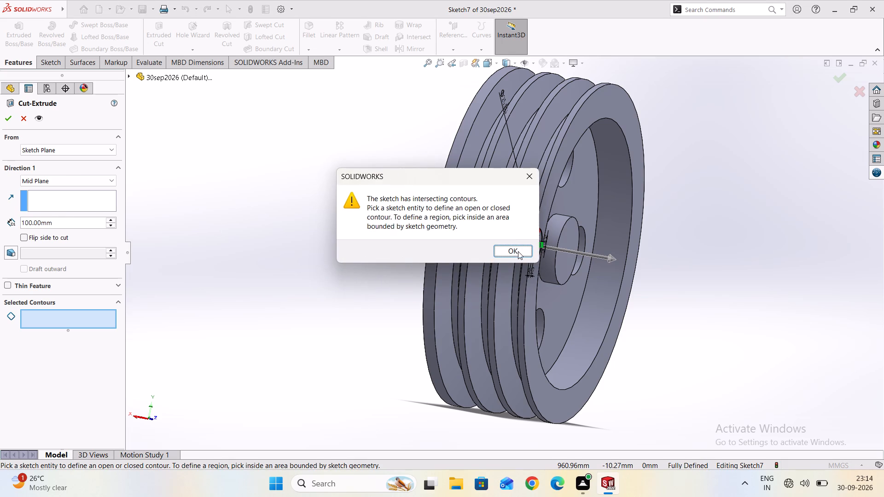
double_click(497, 254)
Set the Mid Plane cut depth to 200 mm.
middle_click_drag(399, 243, 462, 263)
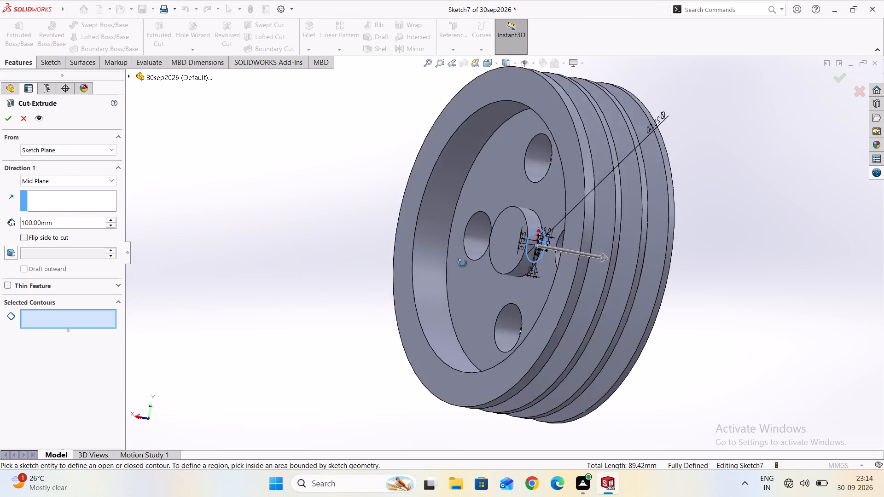
middle_click_drag(462, 263, 463, 283)
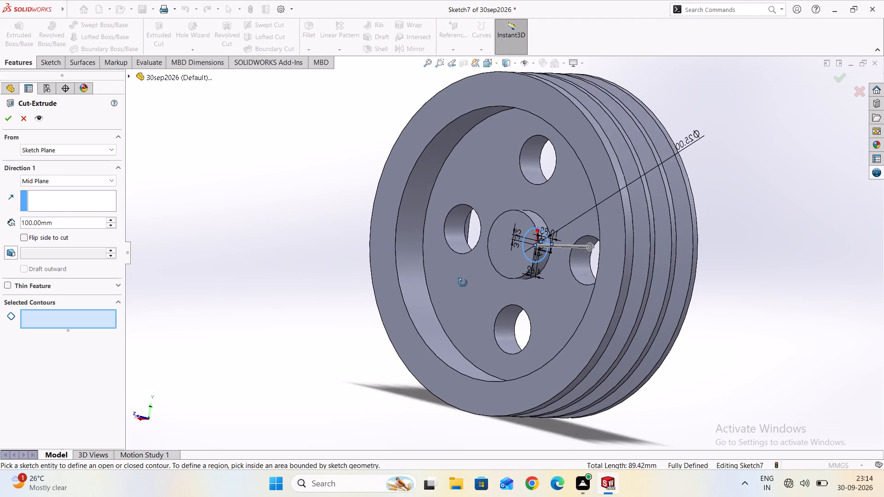
middle_click_drag(463, 283, 428, 285)
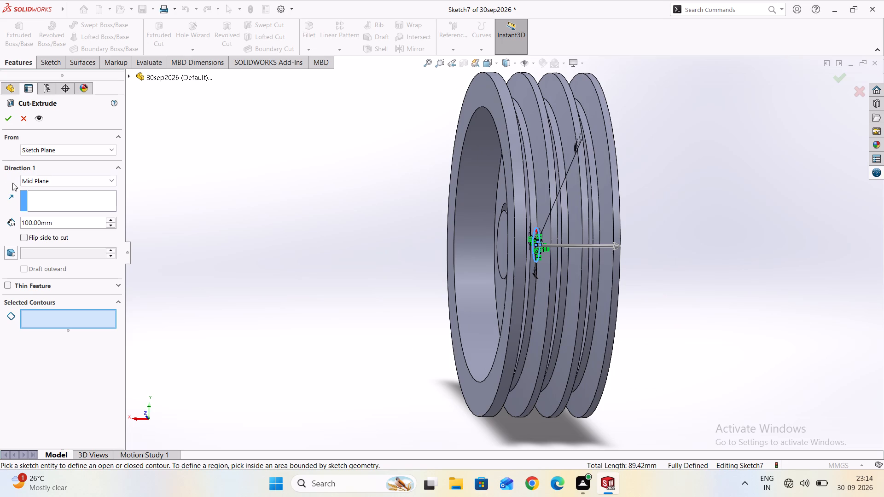
left_click(64, 224)
left_click(64, 224)
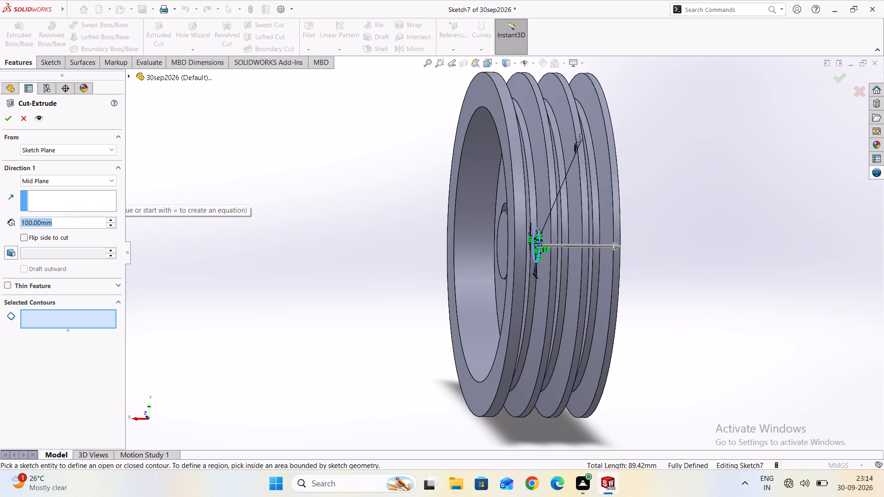
type("200")
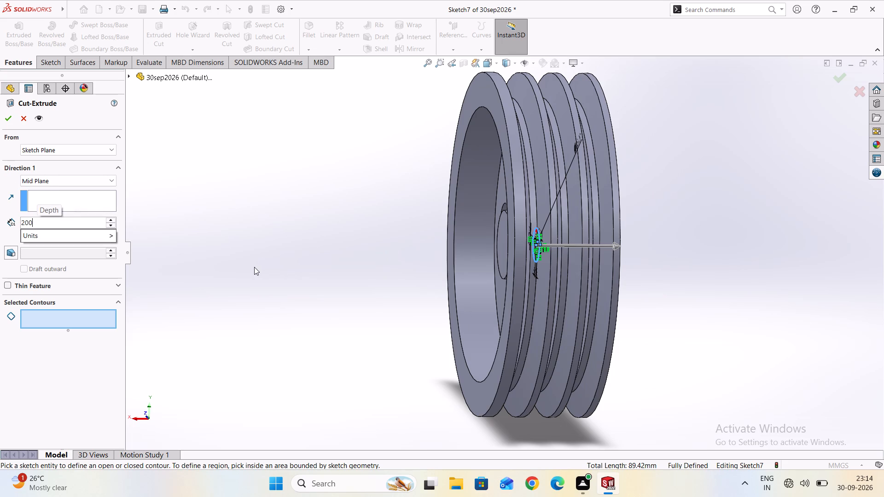
middle_click_drag(296, 296, 210, 289)
left_click(82, 319)
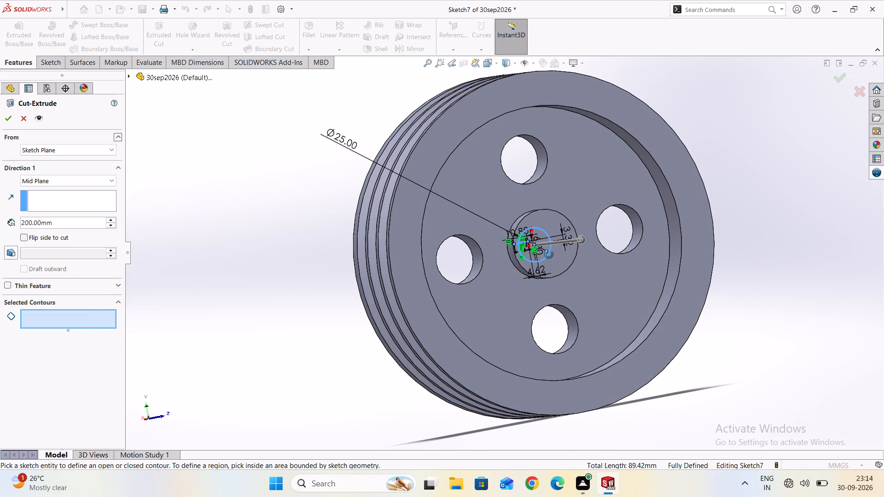
Select the whole keyway rectangle as the first contour of the cut.
scroll(547, 254, "up", 3)
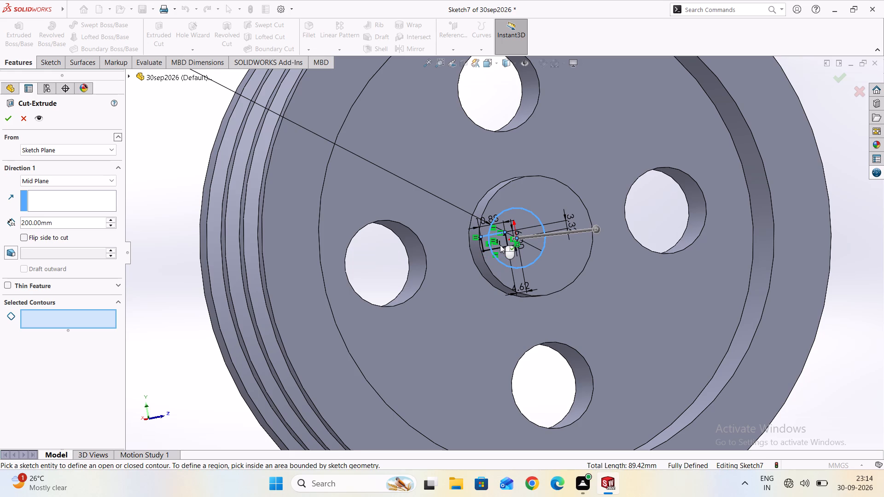
scroll(506, 244, "up", 4)
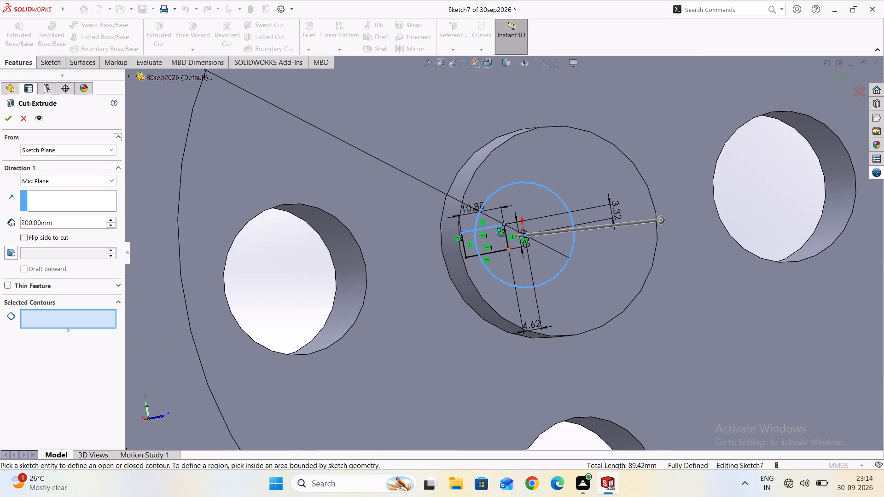
scroll(501, 233, "up", 1)
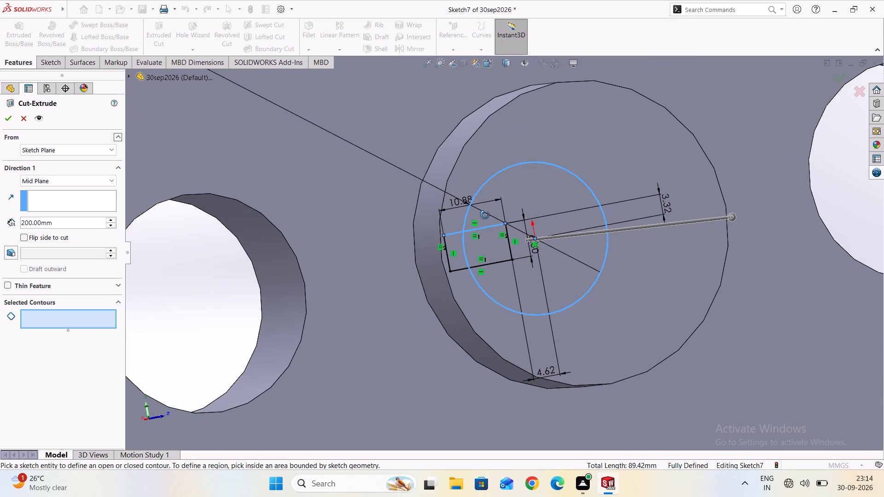
left_click(490, 228)
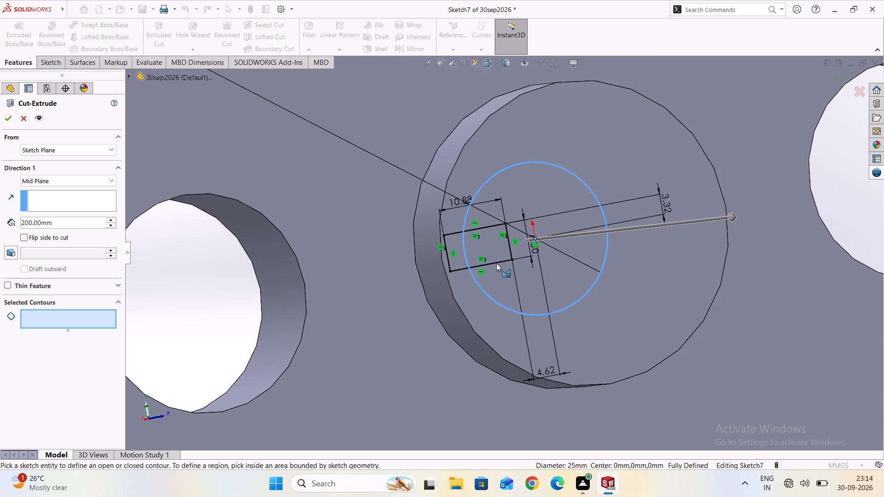
double_click(496, 263)
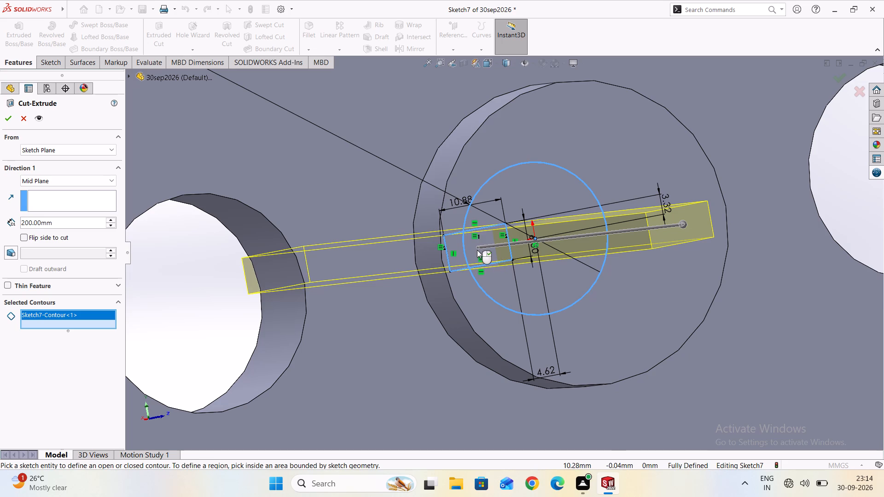
Add the 25 mm bore circle as the second contour and complete the cut through the pulley hub.
double_click(548, 165)
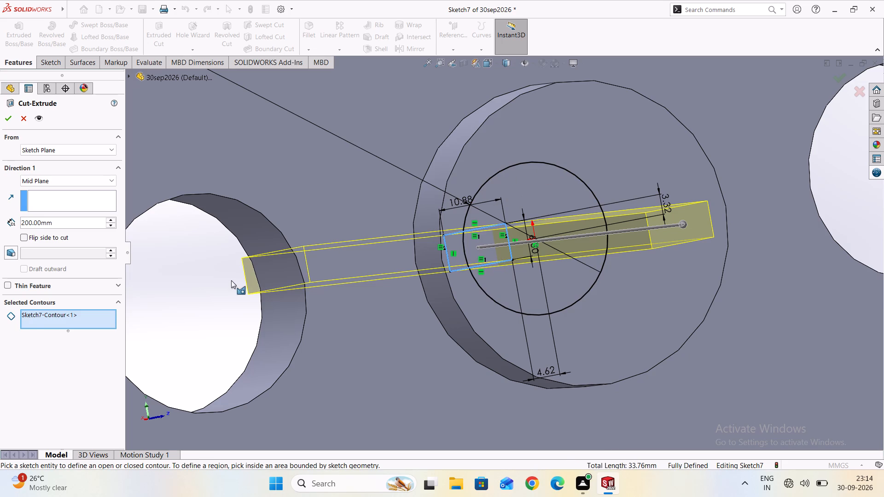
scroll(284, 266, "down", 8)
middle_click(283, 277)
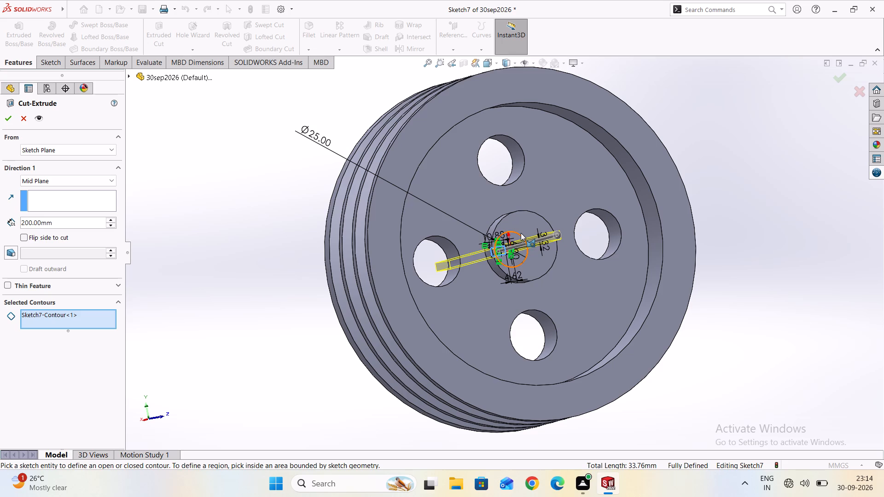
double_click(520, 233)
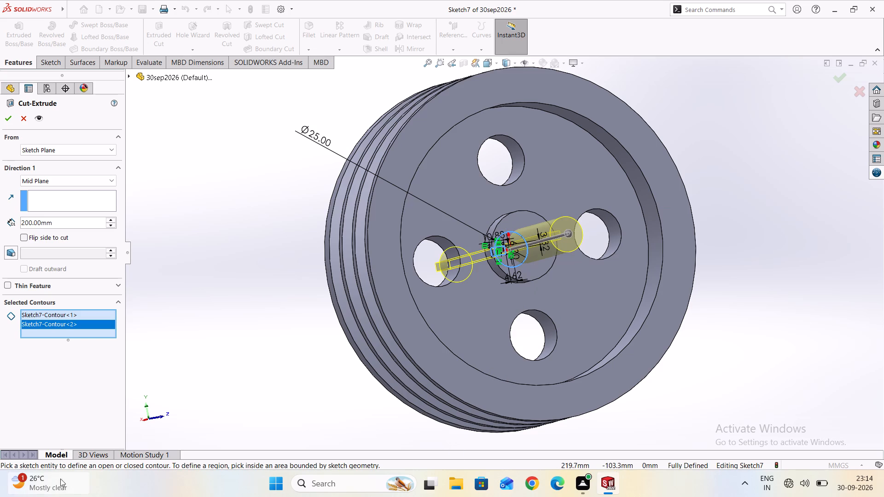
left_click_drag(258, 271, 337, 250)
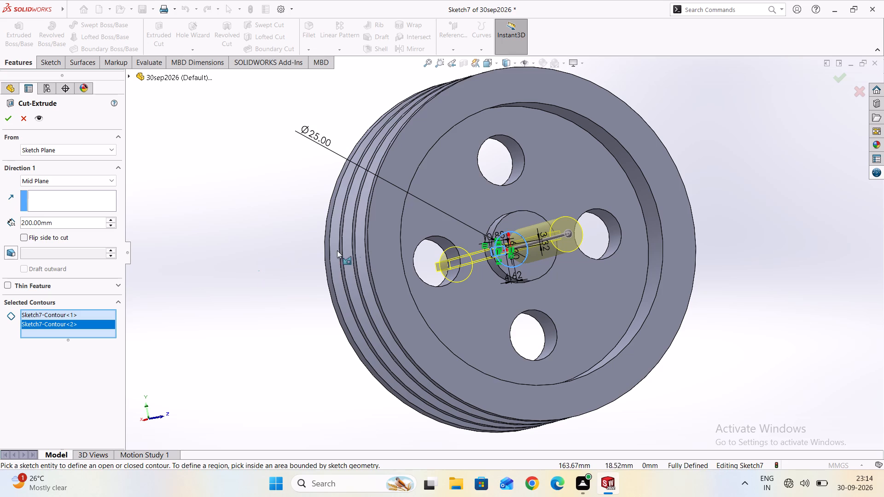
left_click_drag(337, 250, 249, 286)
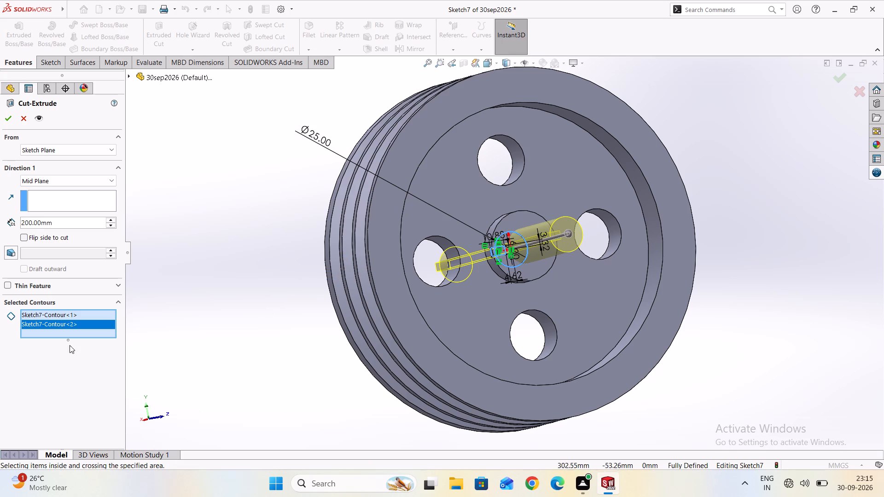
middle_click_drag(234, 251, 278, 251)
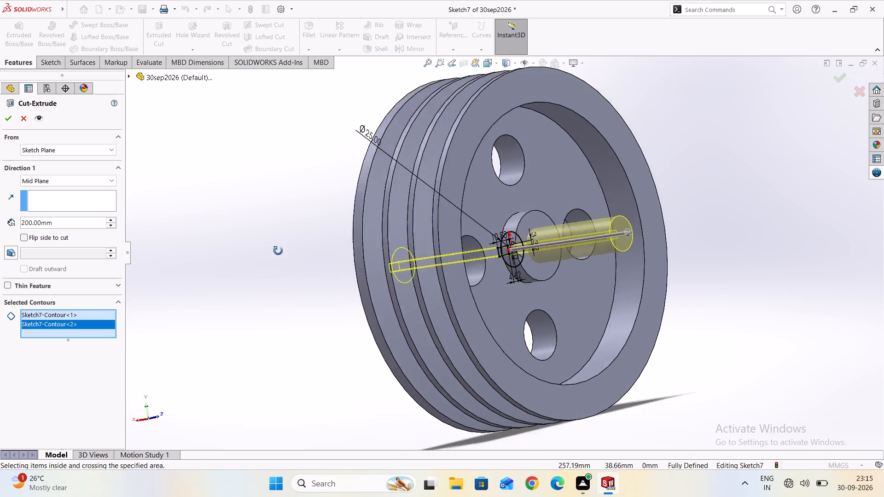
middle_click_drag(278, 251, 384, 280)
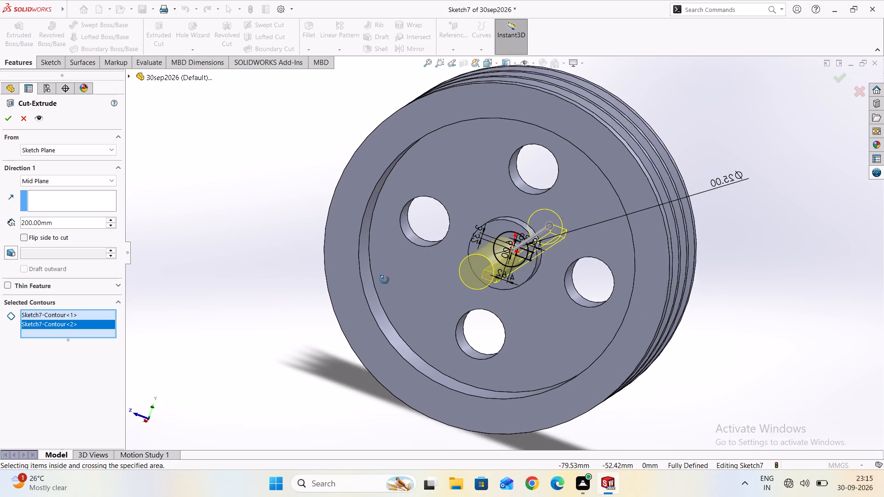
middle_click_drag(384, 280, 391, 277)
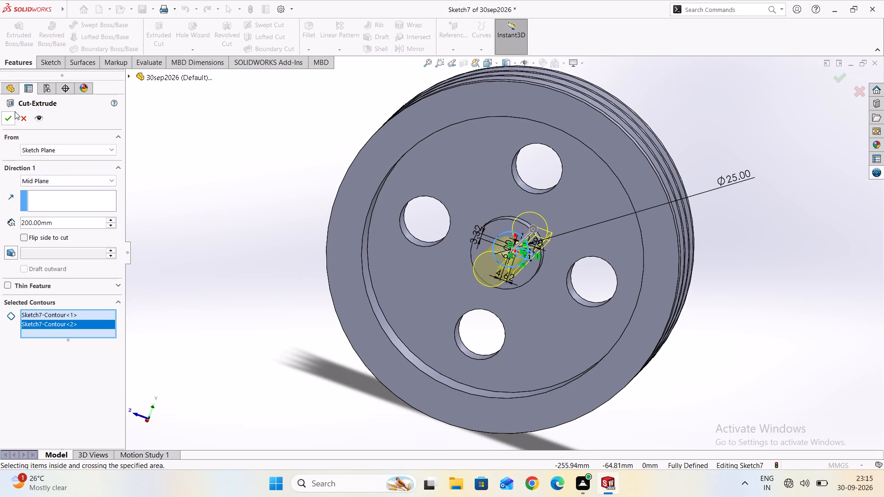
left_click(10, 116)
Examine the bore and keyway cut in the hub from both sides of the pulley.
scroll(195, 225, "down", 2)
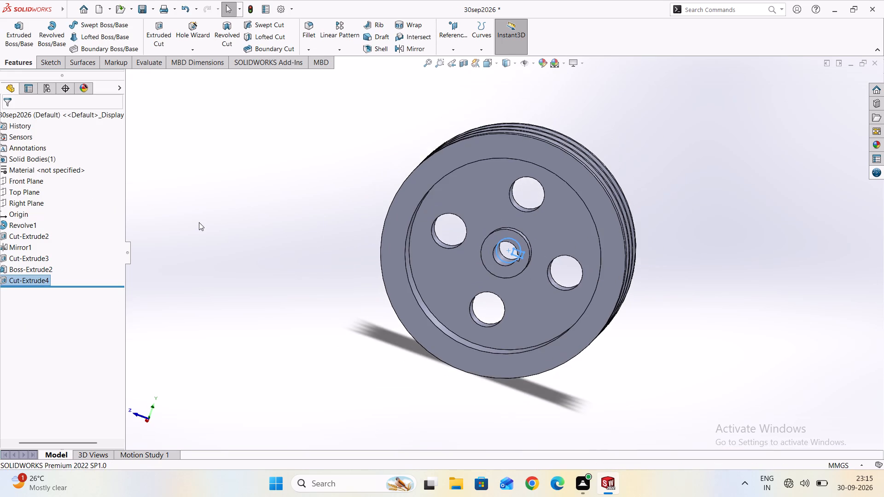
middle_click_drag(199, 222, 403, 271)
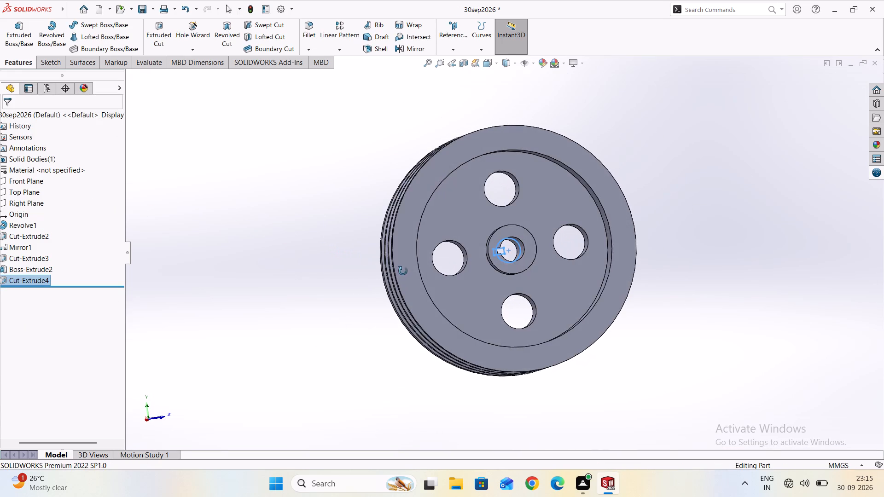
middle_click_drag(403, 271, 404, 271)
key("Escape")
middle_click_drag(302, 231, 365, 247)
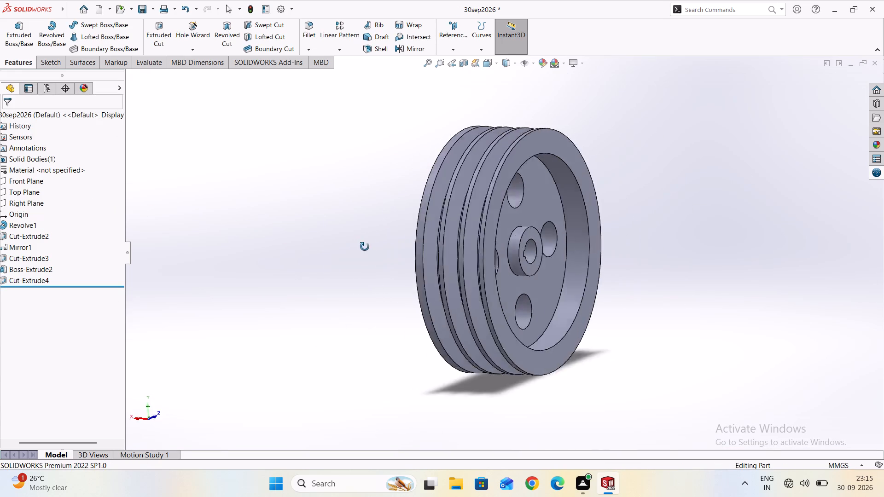
middle_click_drag(365, 247, 552, 267)
middle_click_drag(317, 236, 433, 261)
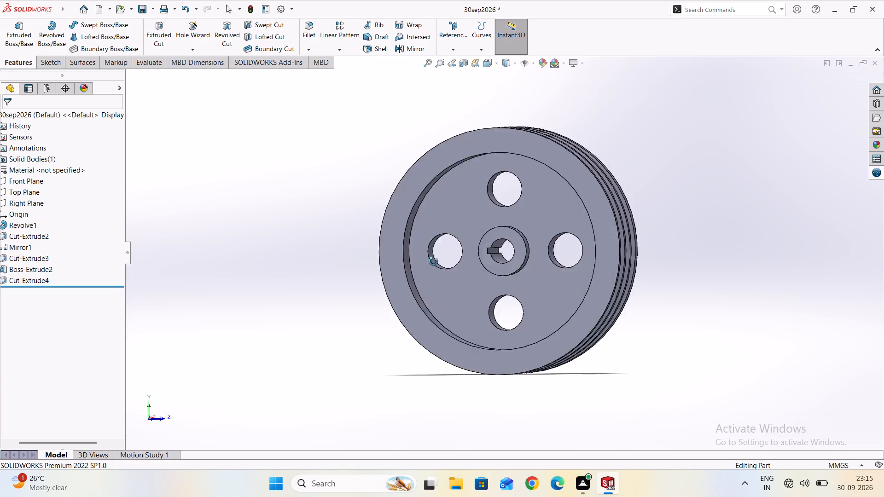
middle_click_drag(433, 261, 415, 348)
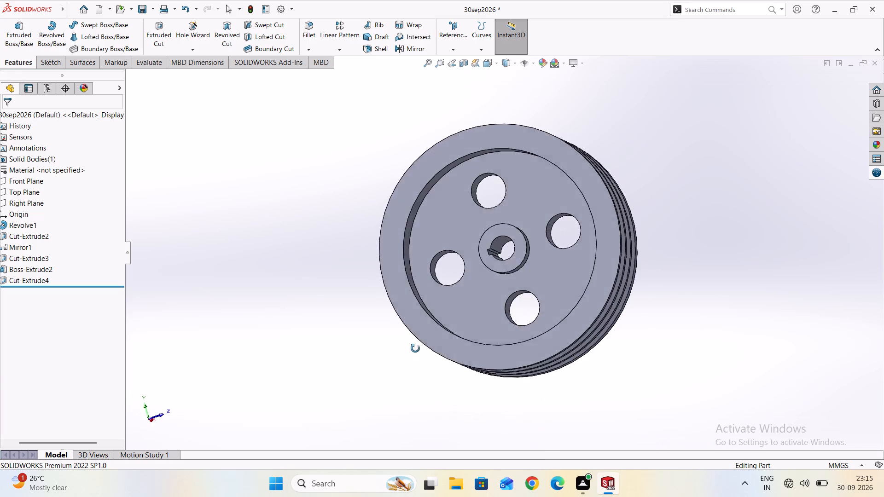
middle_click_drag(415, 348, 883, 475)
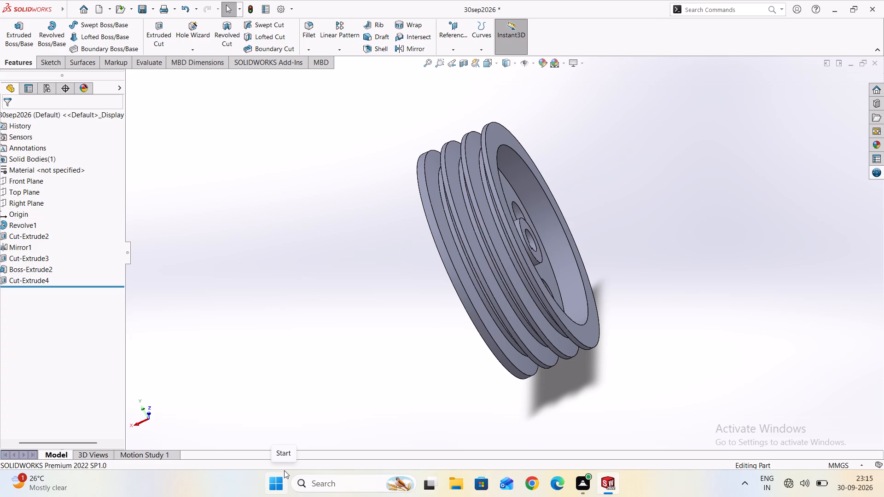
scroll(505, 220, "down", 2)
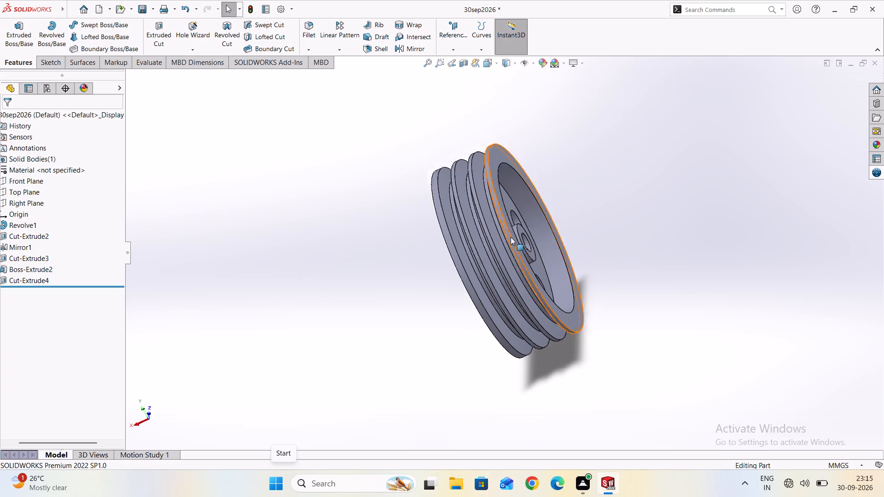
Examine the finished pulley's grooves, web holes, hub bore and keyway from several angles.
scroll(511, 237, "down", 1)
middle_click_drag(386, 250, 547, 205)
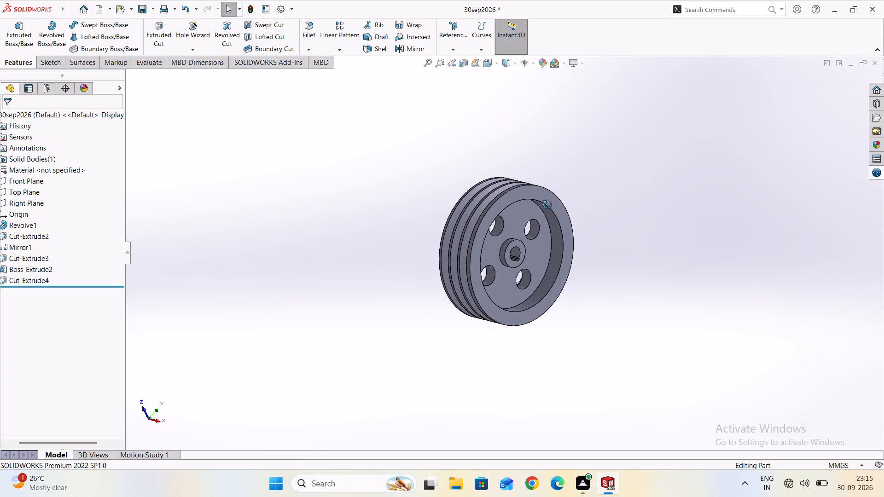
middle_click_drag(547, 205, 462, 360)
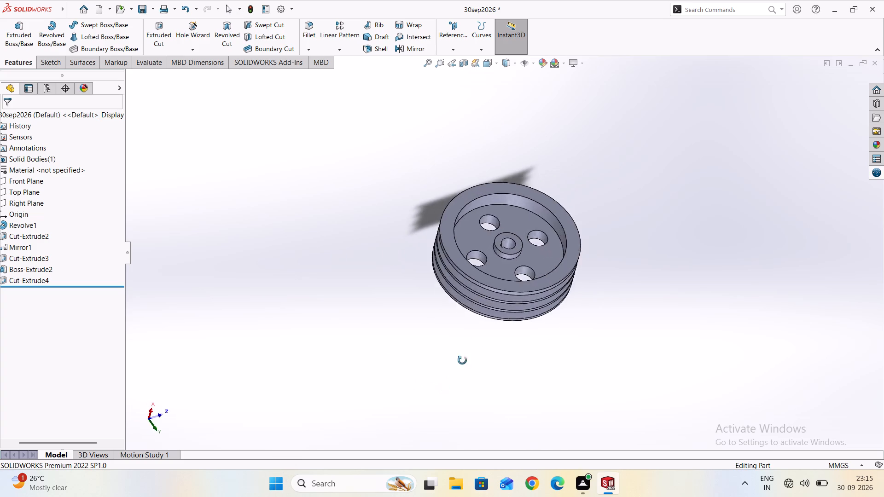
middle_click_drag(462, 360, 482, 157)
middle_click_drag(370, 351, 448, 200)
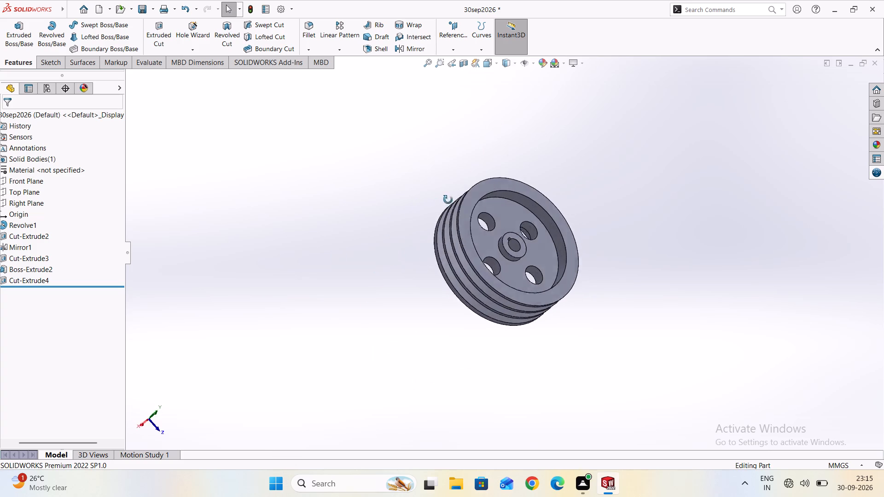
middle_click_drag(448, 200, 372, 318)
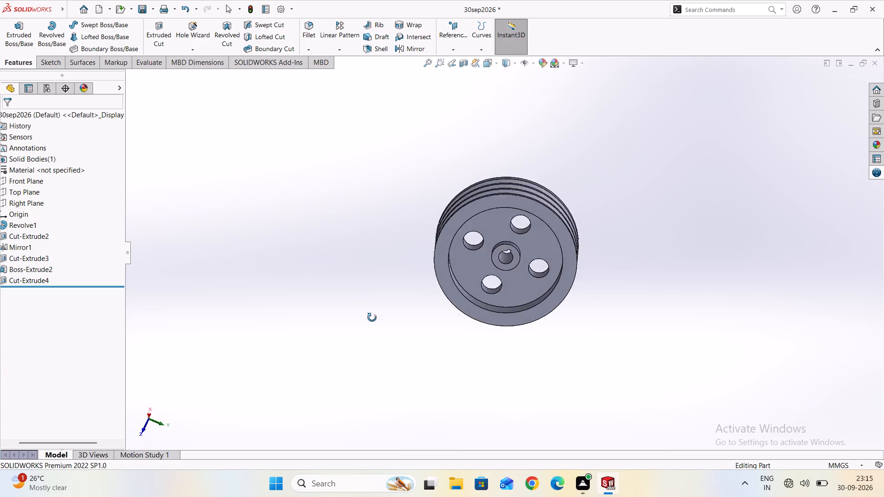
middle_click_drag(372, 318, 490, 243)
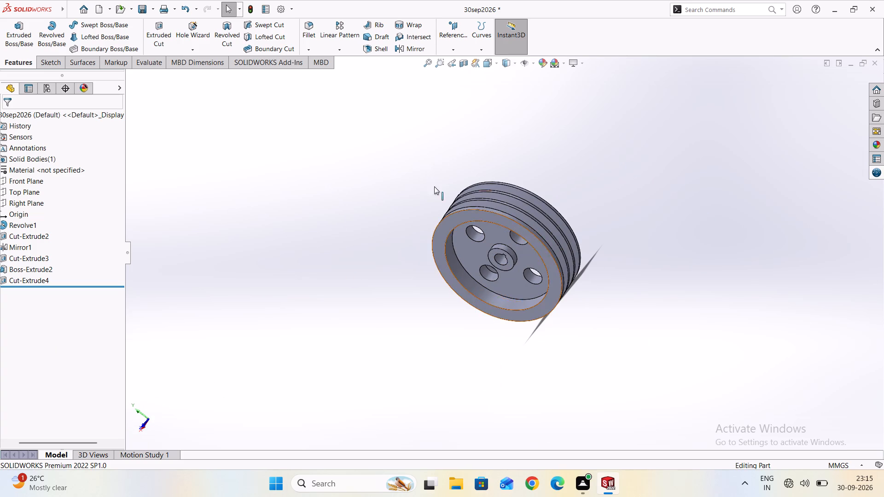
middle_click_drag(430, 164, 319, 134)
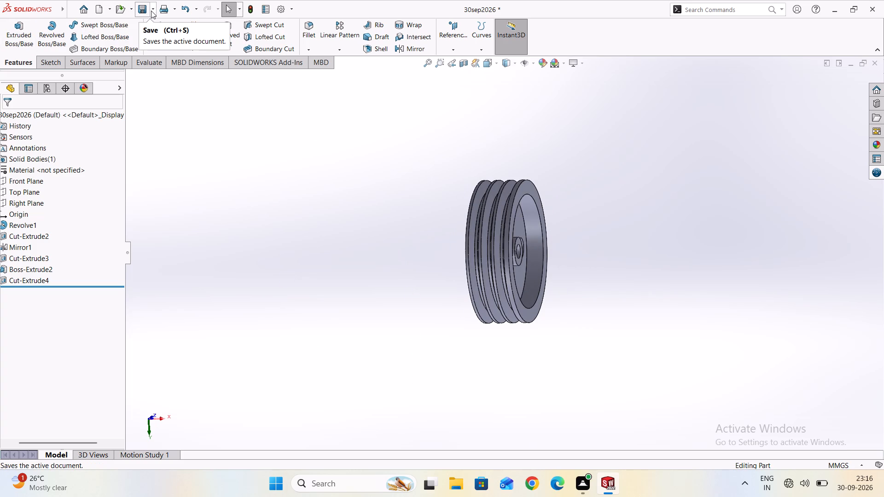
Save the finished pulley part 30sep2026.
key("ctrl+s")
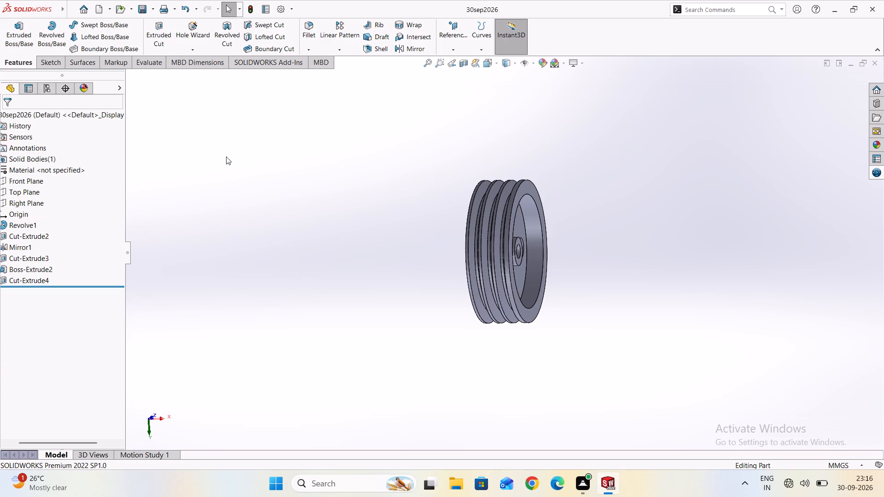
key("ctrl+s")
key("ctrl+s")
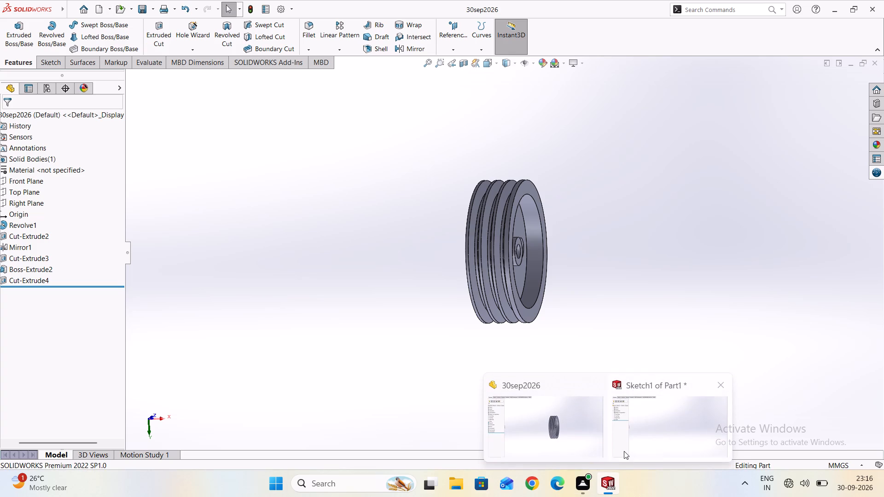
Switch to the other open part, Part1, with its Sketch1 in editing.
left_click(594, 385)
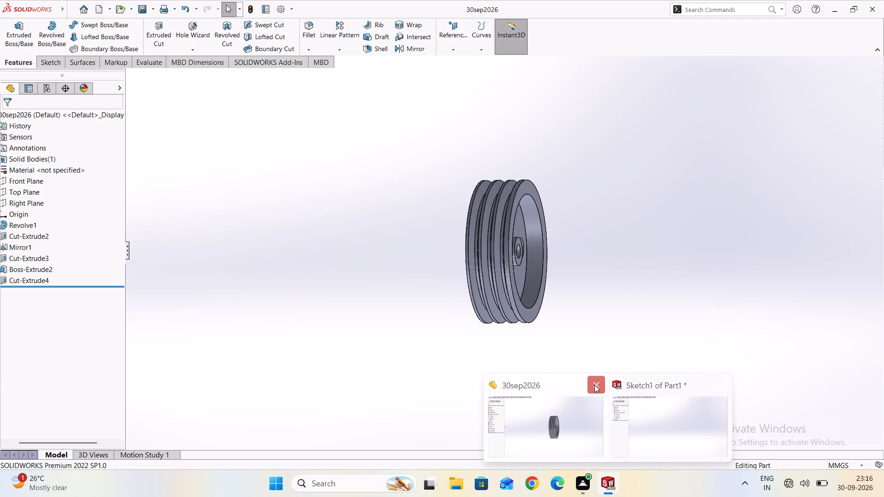
left_click(634, 411)
Draw a horizontal base line about 25 mm long just above the horizontal centerline, crossing the vertical centerline.
scroll(514, 237, "down", 2)
scroll(503, 258, "up", 5)
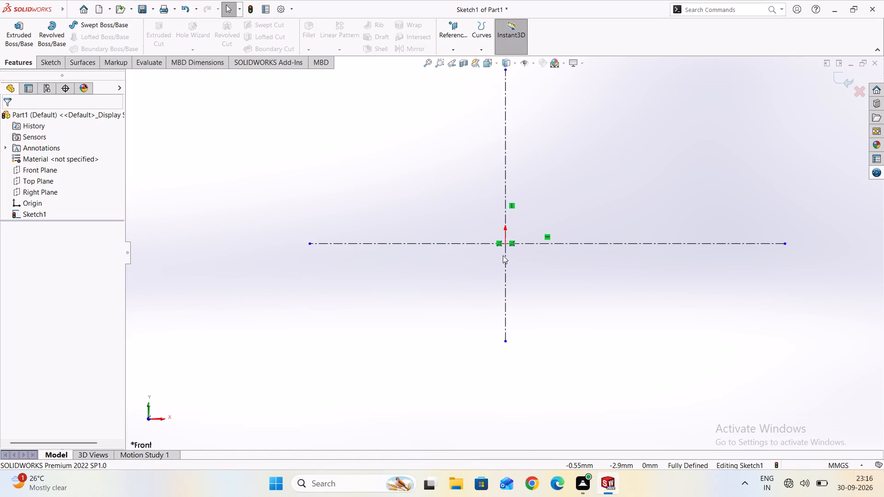
scroll(505, 246, "up", 2)
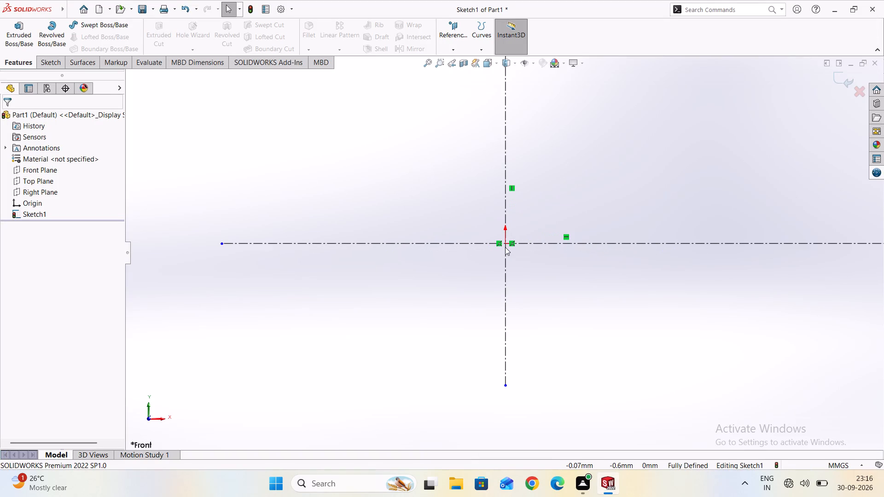
scroll(413, 182, "down", 3)
scroll(456, 184, "down", 2)
scroll(528, 243, "up", 3)
scroll(486, 265, "up", 4)
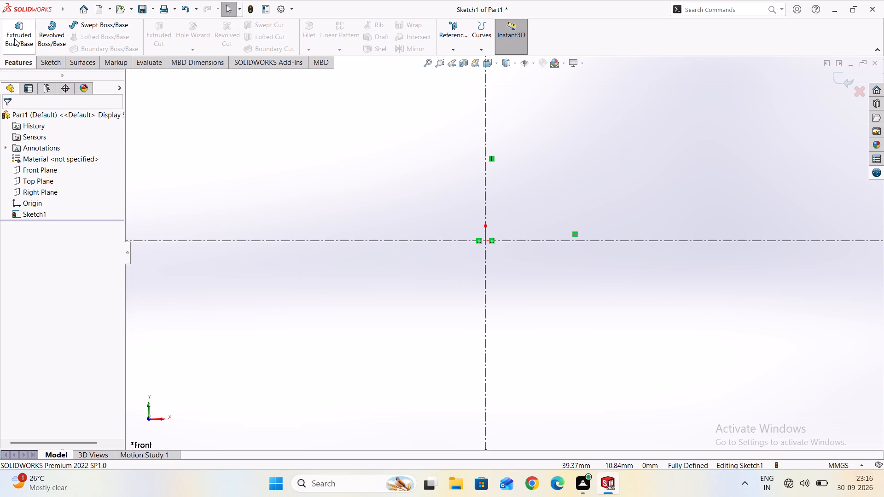
double_click(46, 170)
double_click(41, 63)
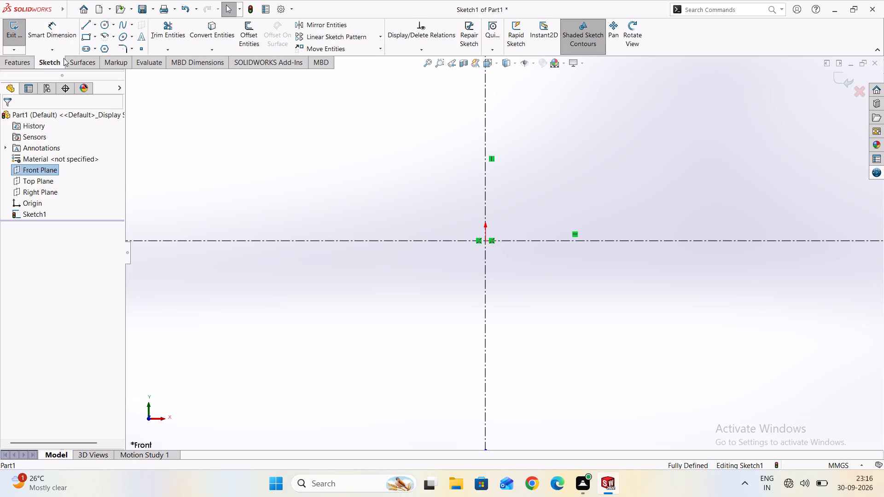
left_click(85, 25)
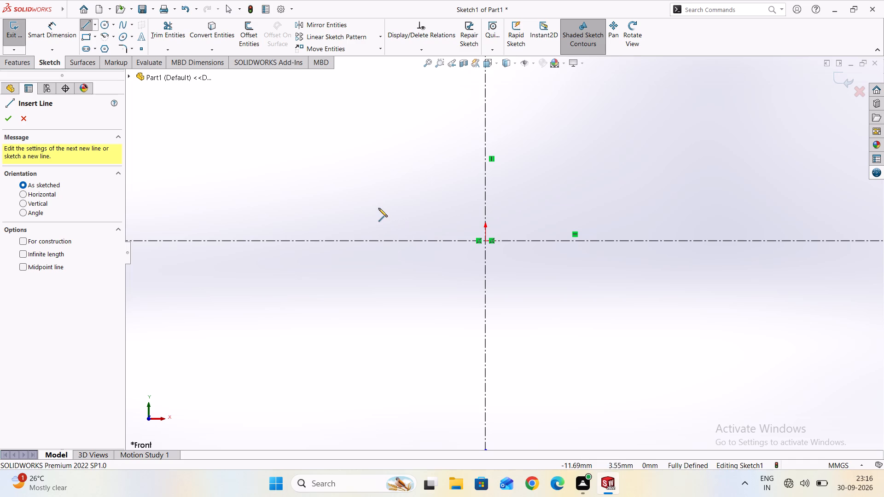
left_click(366, 208)
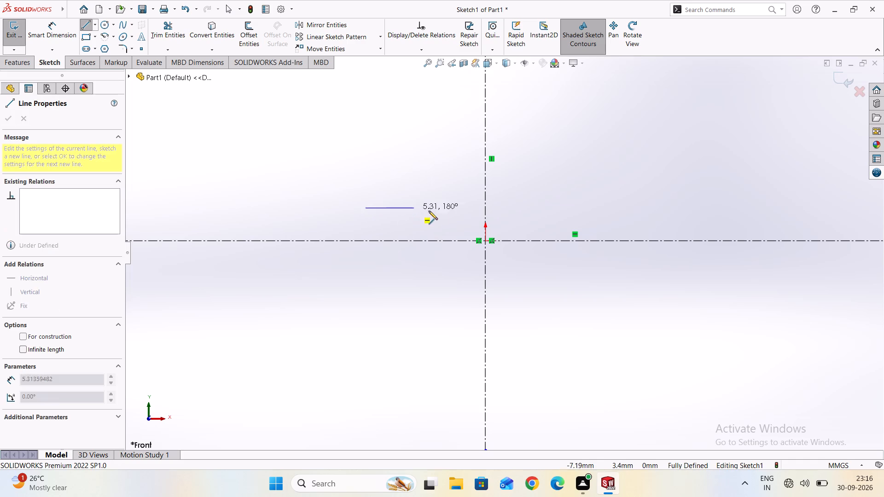
left_click(592, 207)
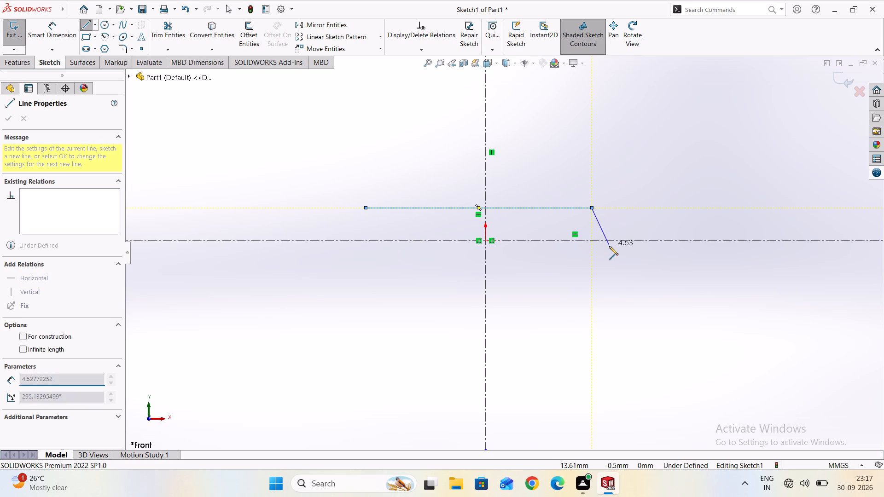
key("Escape")
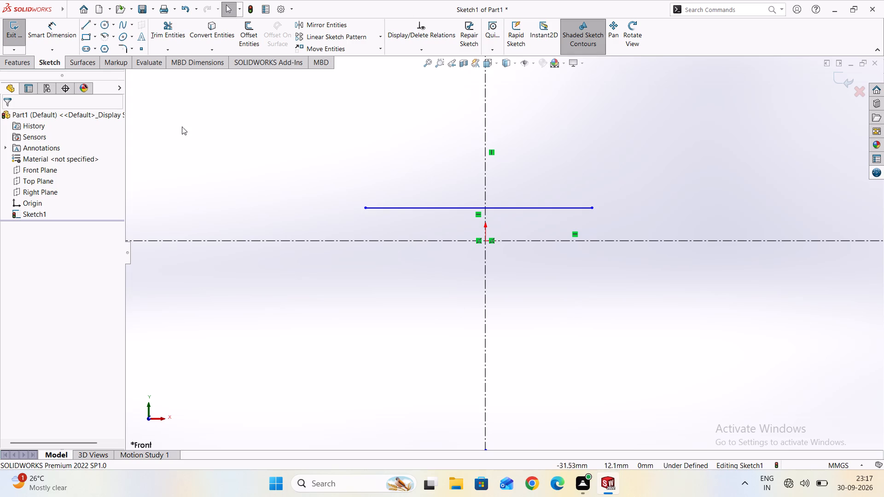
Draw a four-step staircase outline rising rightward from the base line's left end, with a first riser about 5 mm and tread about 7 mm.
left_click(86, 29)
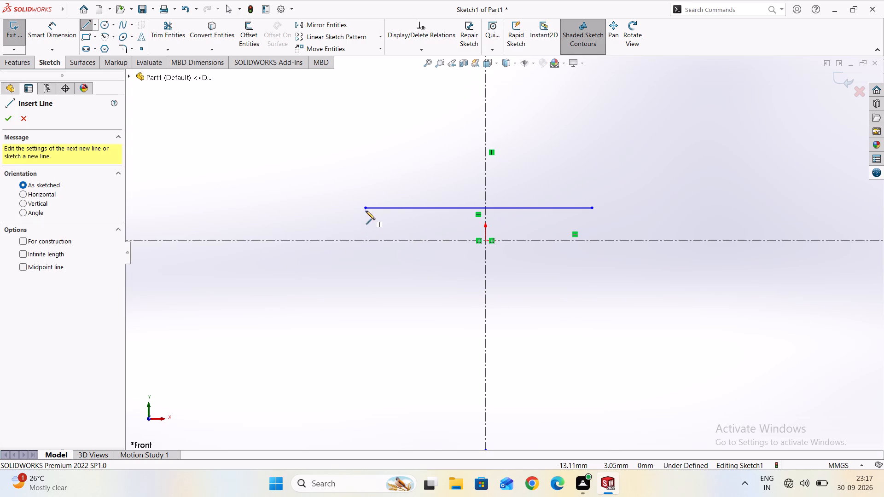
left_click(365, 208)
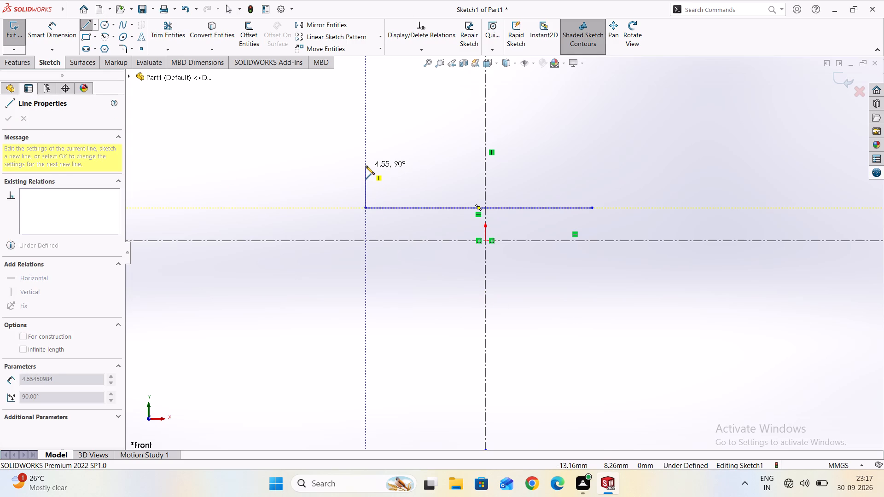
left_click(366, 165)
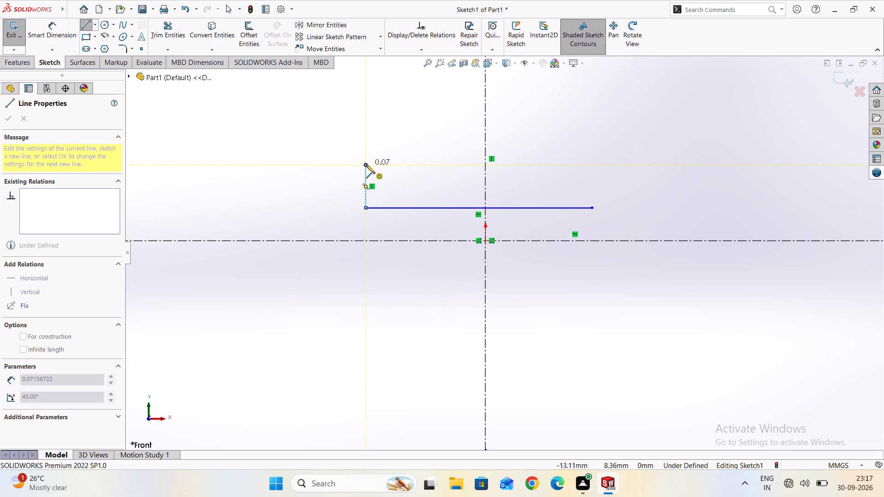
left_click(428, 164)
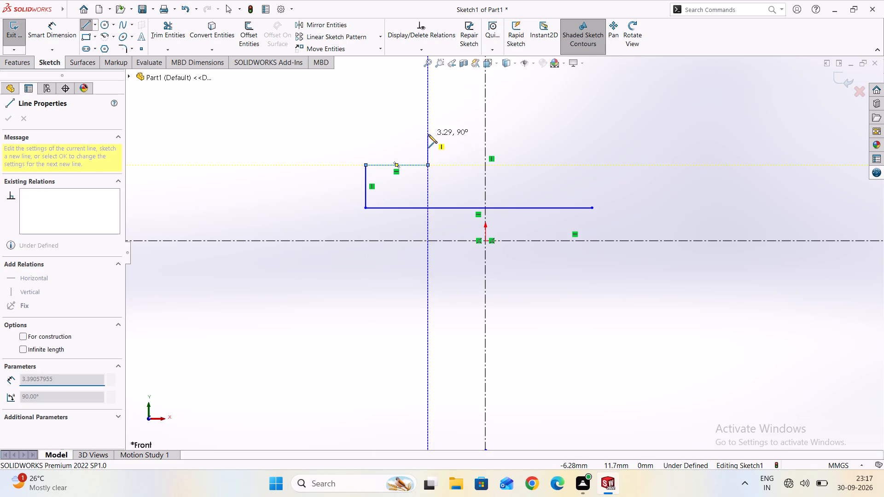
left_click(428, 138)
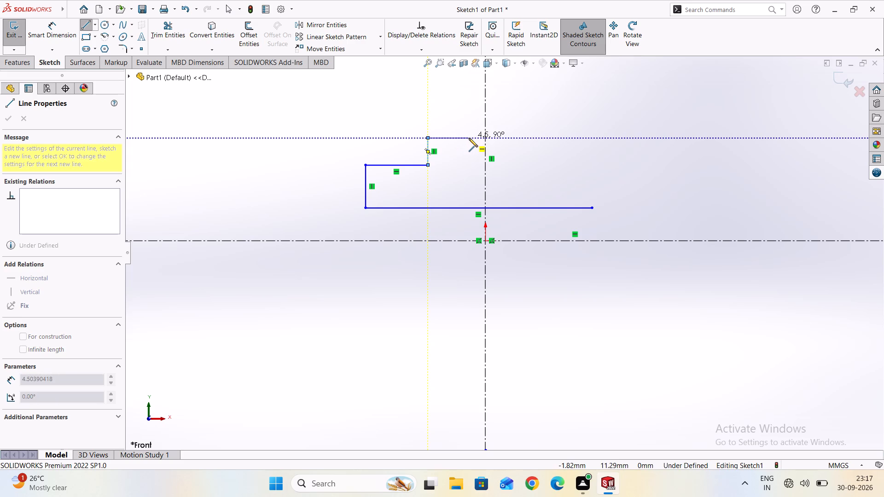
left_click(469, 138)
left_click(470, 119)
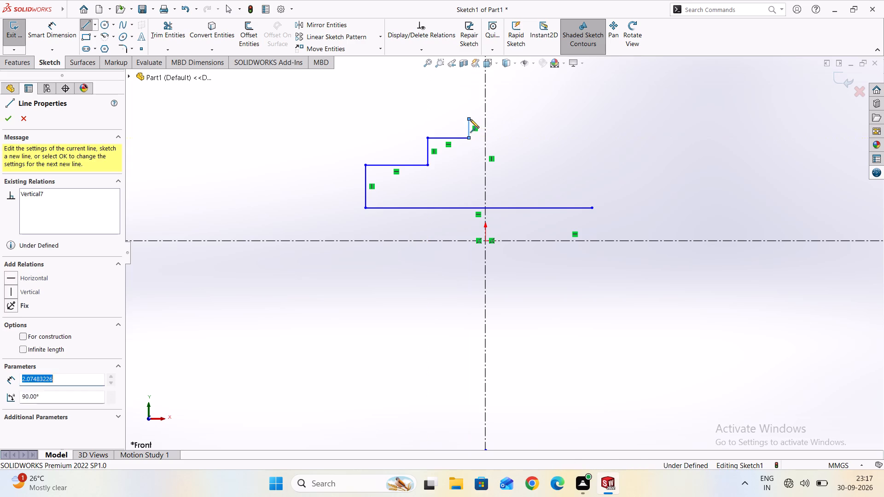
left_click(512, 120)
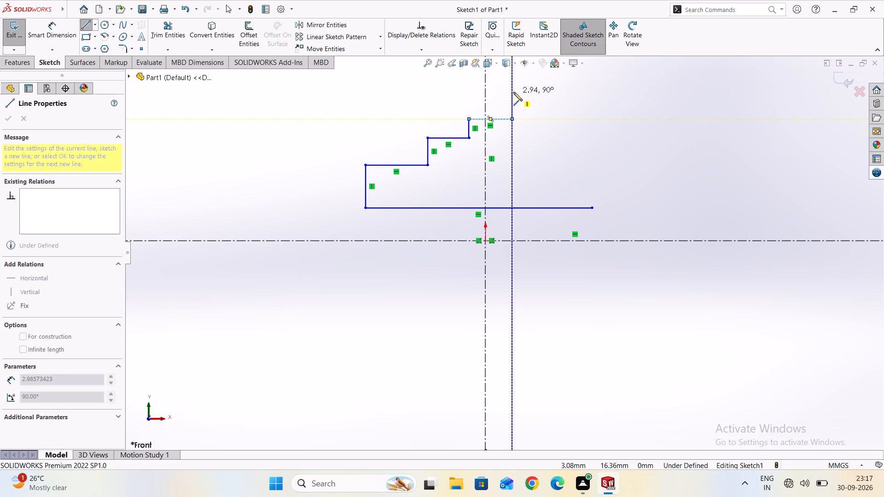
left_click(513, 92)
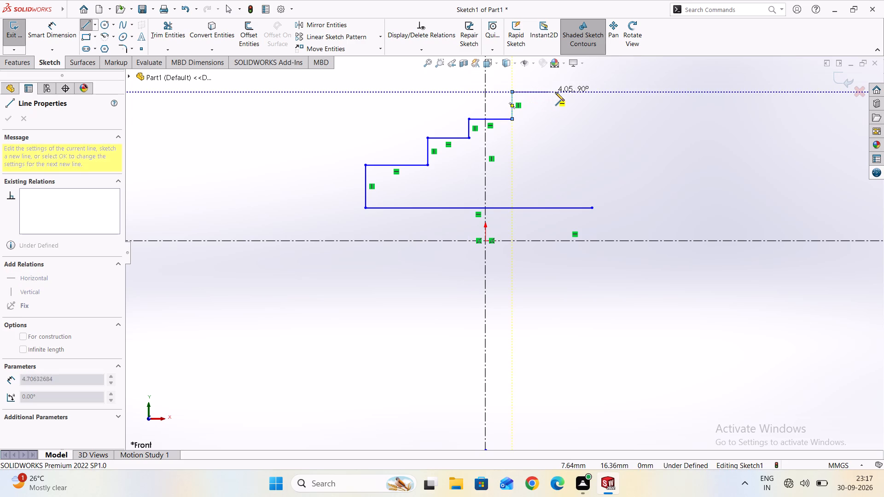
left_click(564, 91)
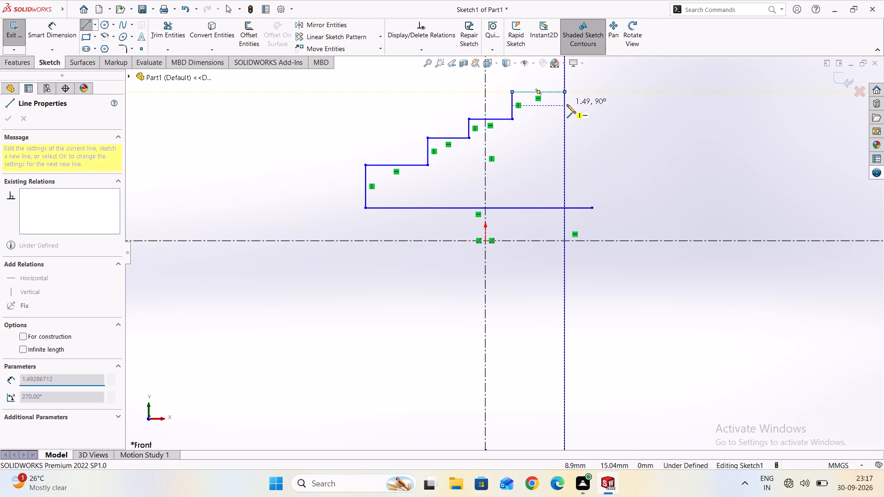
Close the staircase outline with a stepped inner underside and a horizontal line about 16 mm long, ending at the base line's right end.
left_click(567, 107)
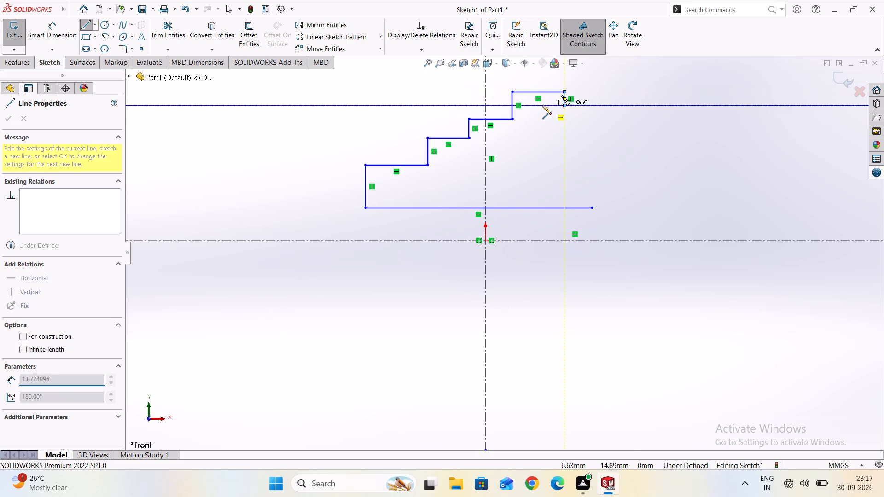
left_click(524, 104)
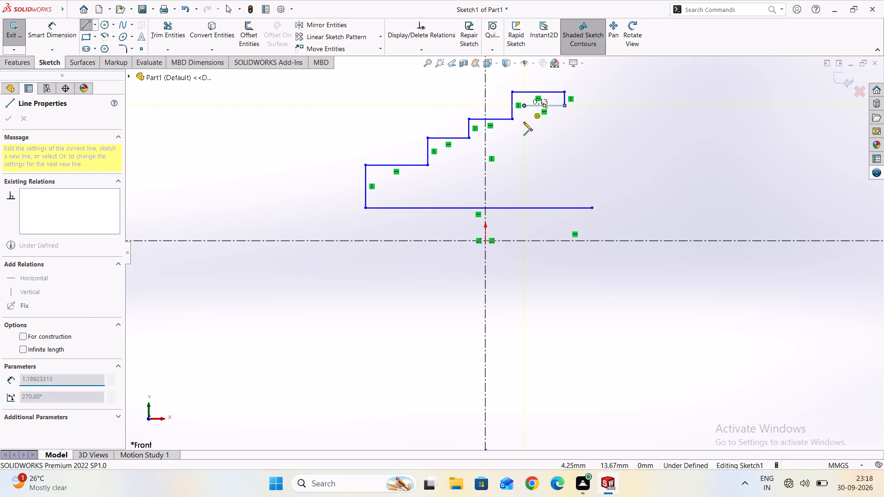
left_click(523, 131)
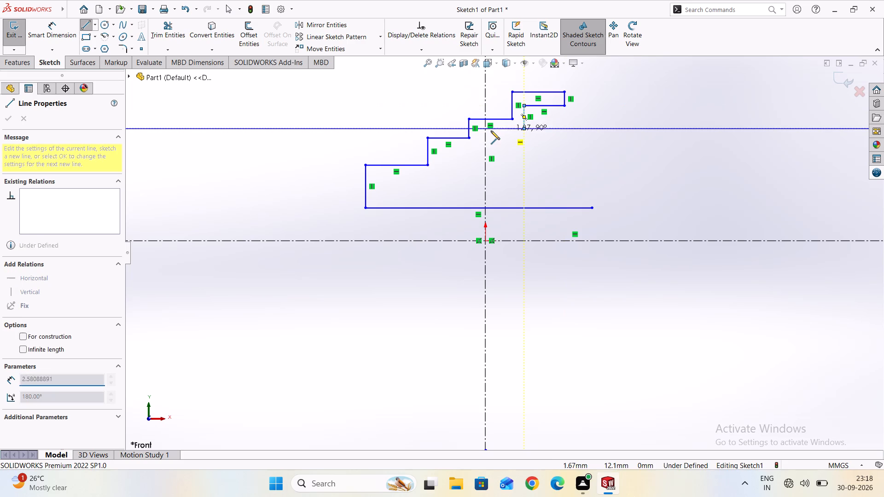
left_click(481, 130)
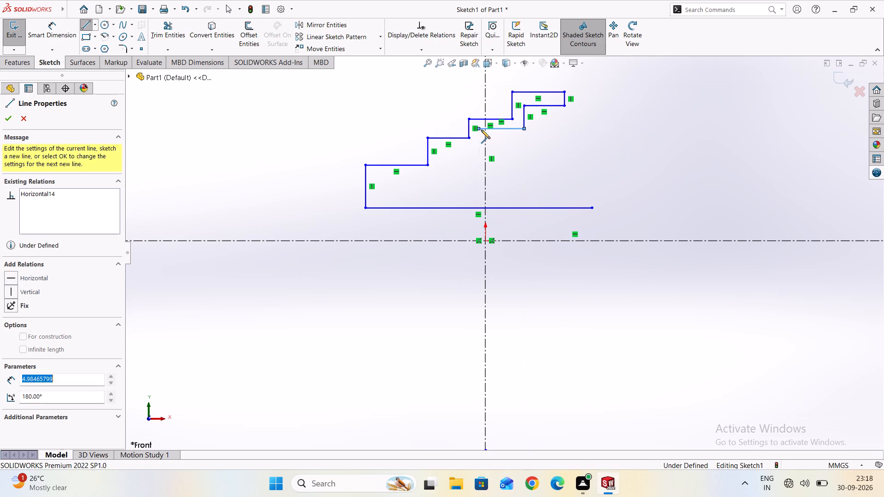
left_click(477, 149)
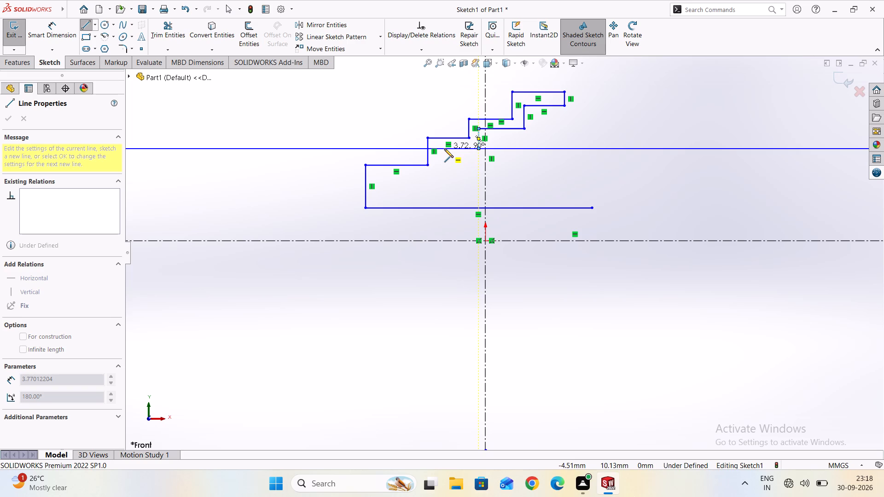
left_click(444, 149)
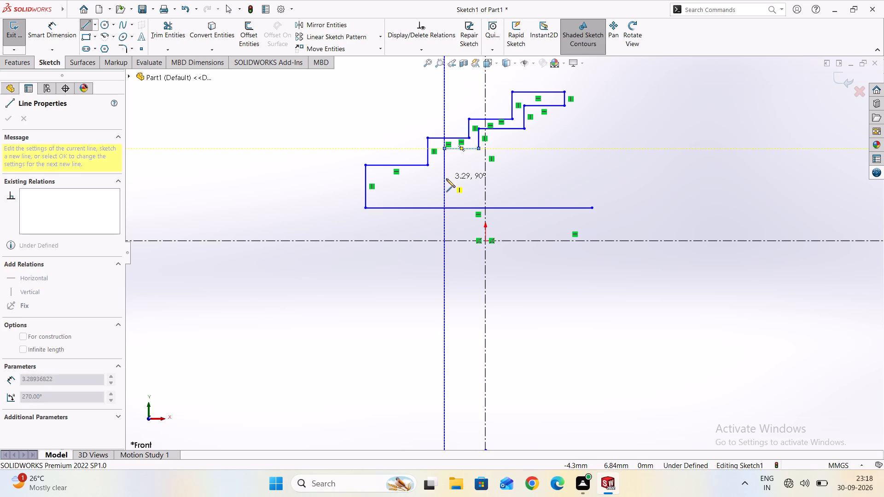
left_click(443, 188)
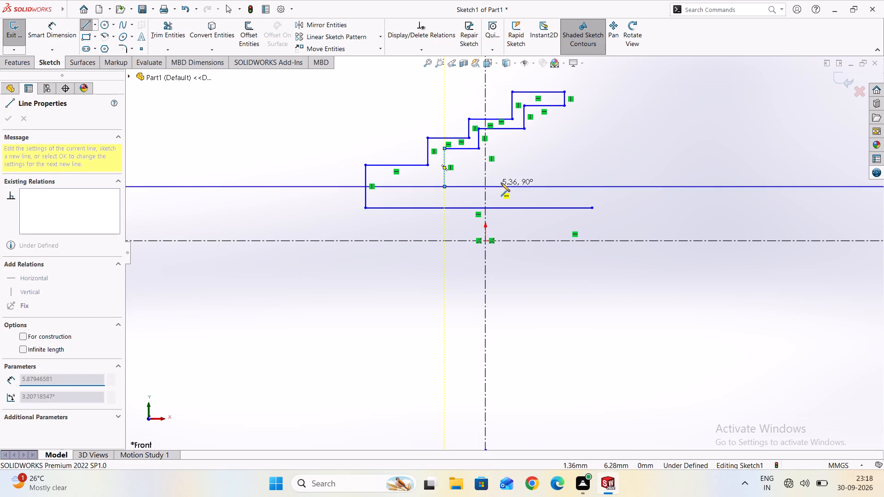
left_click(591, 187)
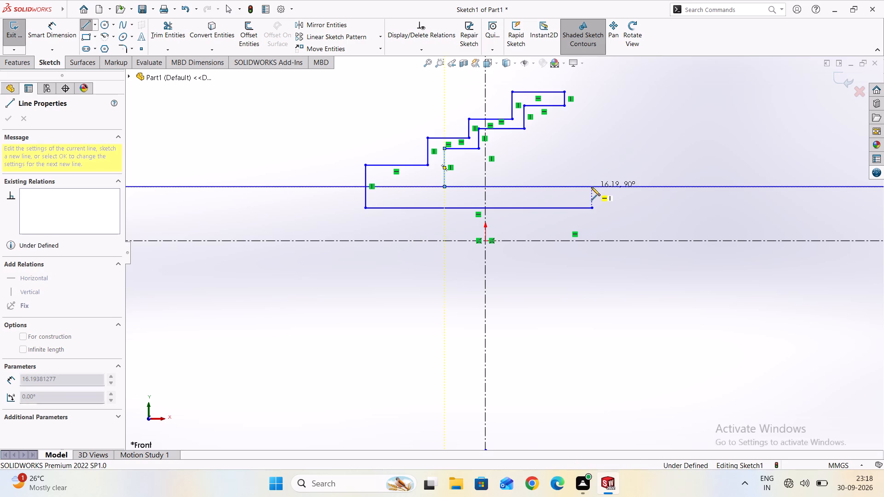
double_click(592, 208)
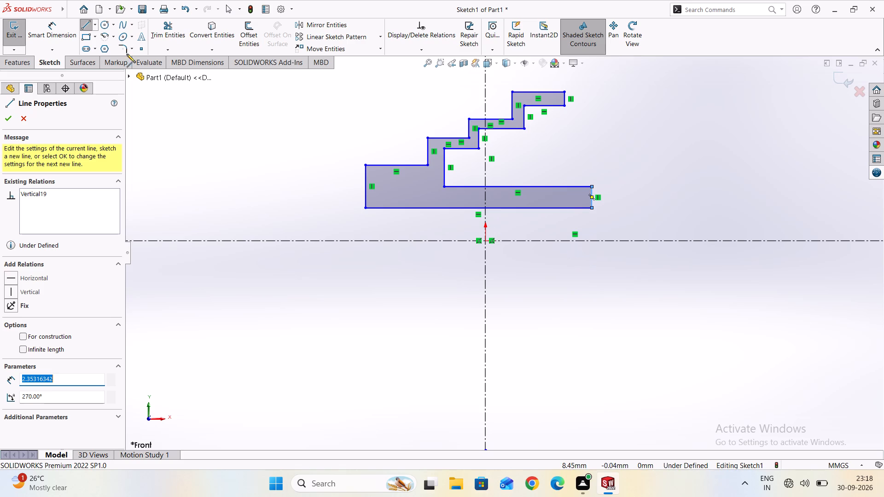
Dimension the profile's left vertical edge at 25 mm.
left_click(54, 32)
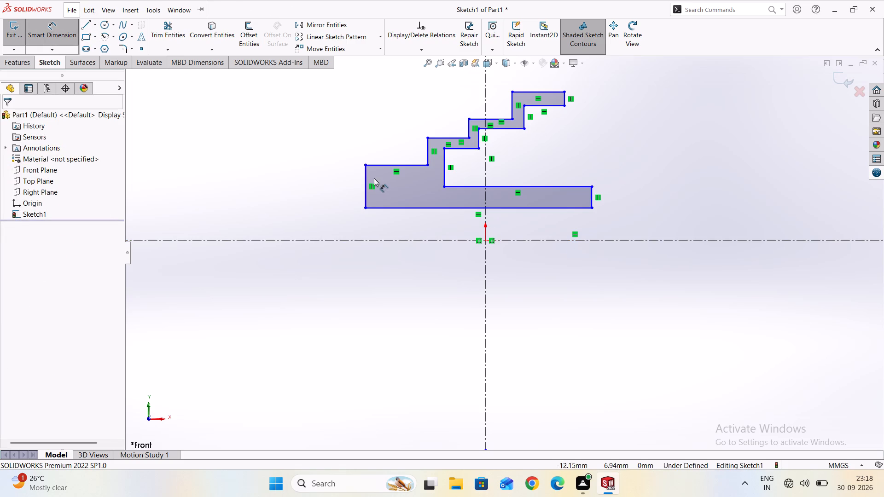
left_click(366, 185)
left_click(320, 179)
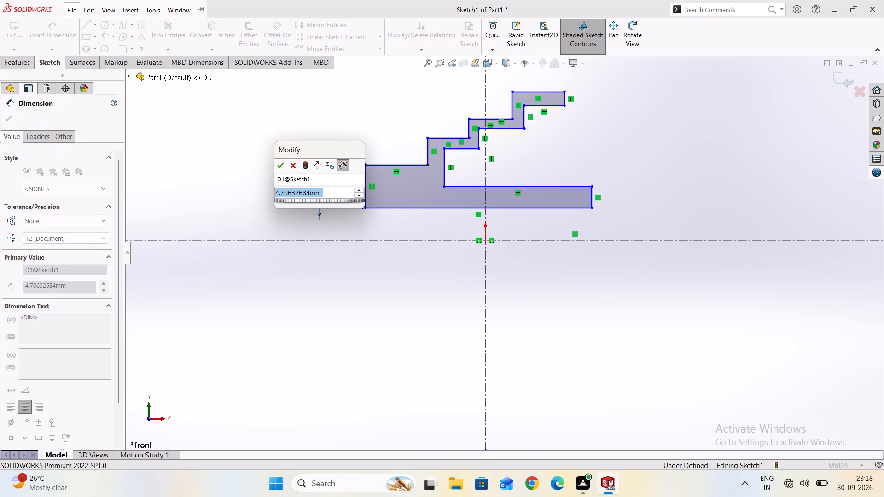
type("25")
key("Return")
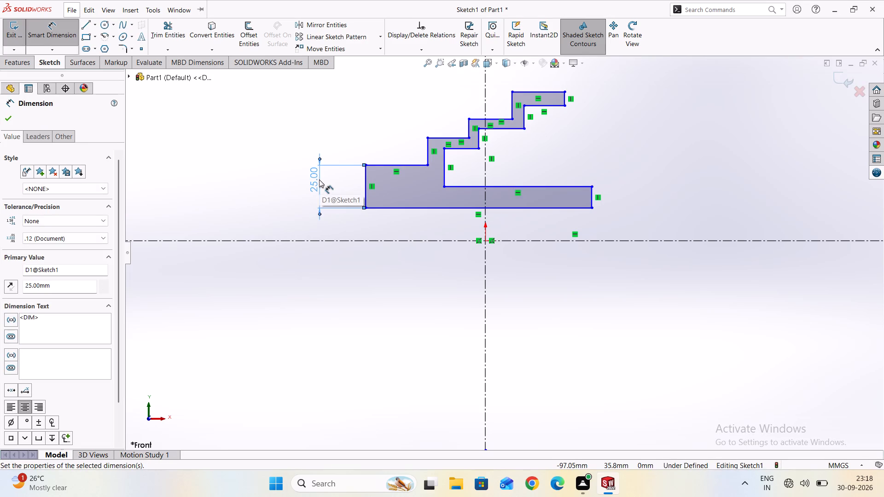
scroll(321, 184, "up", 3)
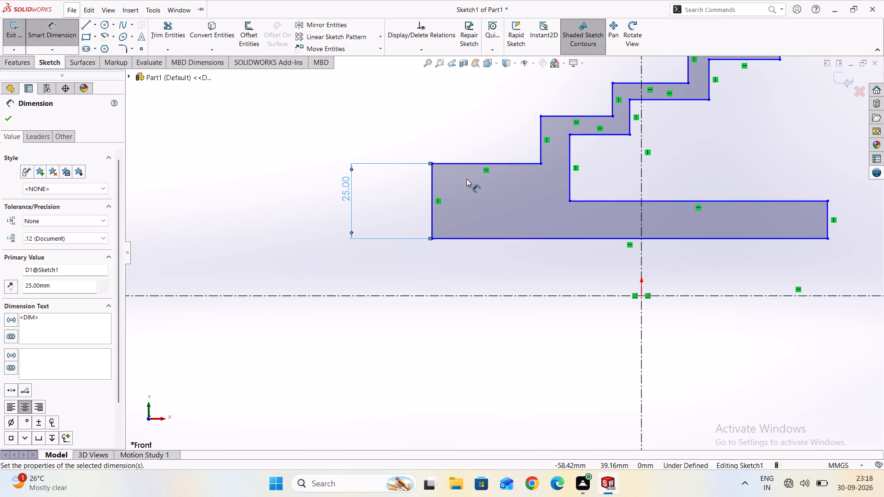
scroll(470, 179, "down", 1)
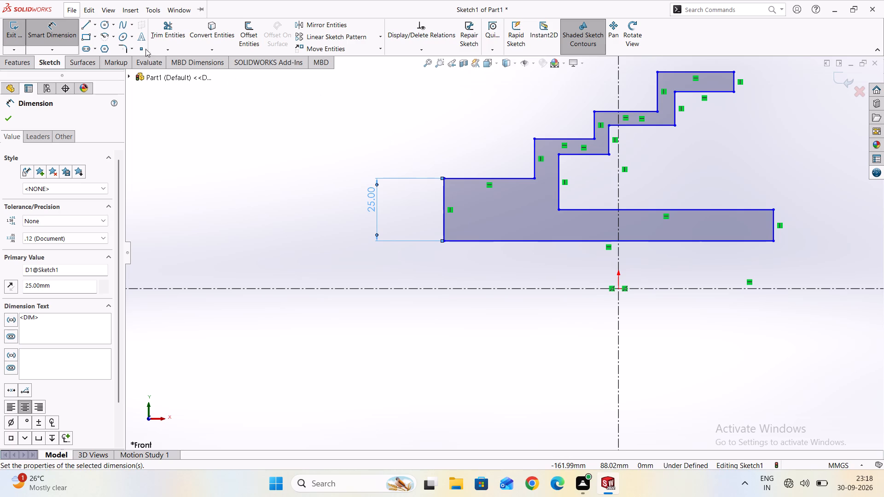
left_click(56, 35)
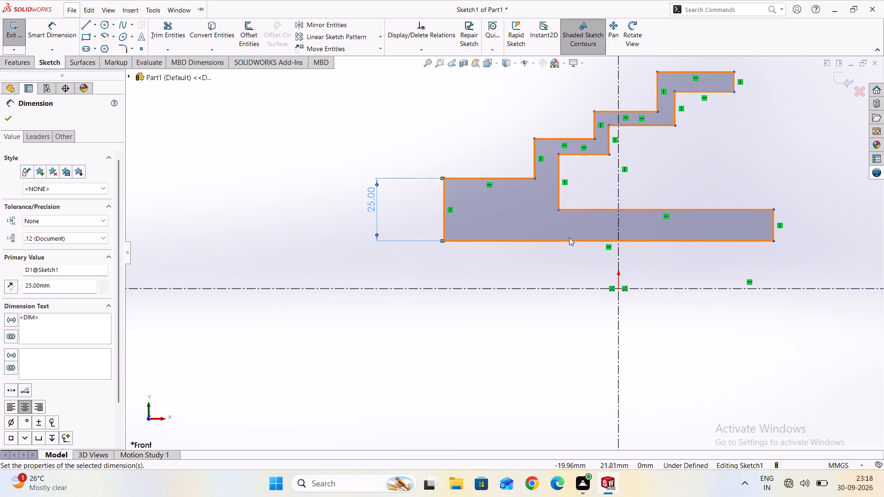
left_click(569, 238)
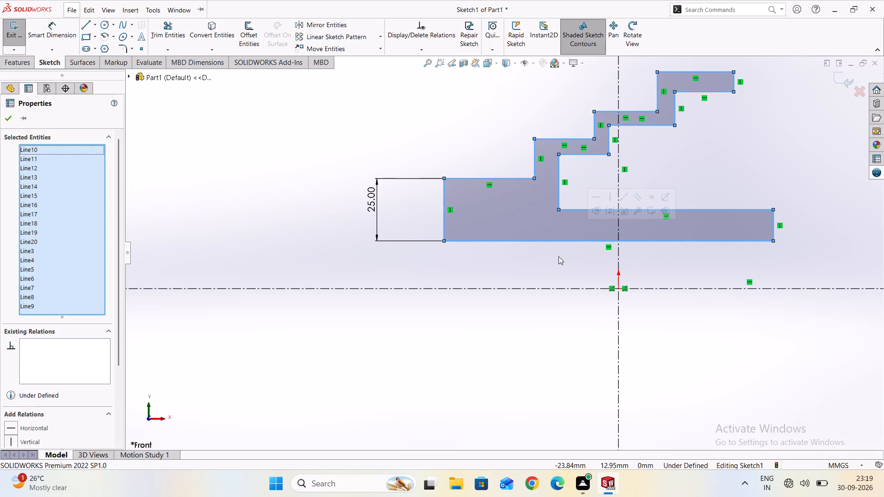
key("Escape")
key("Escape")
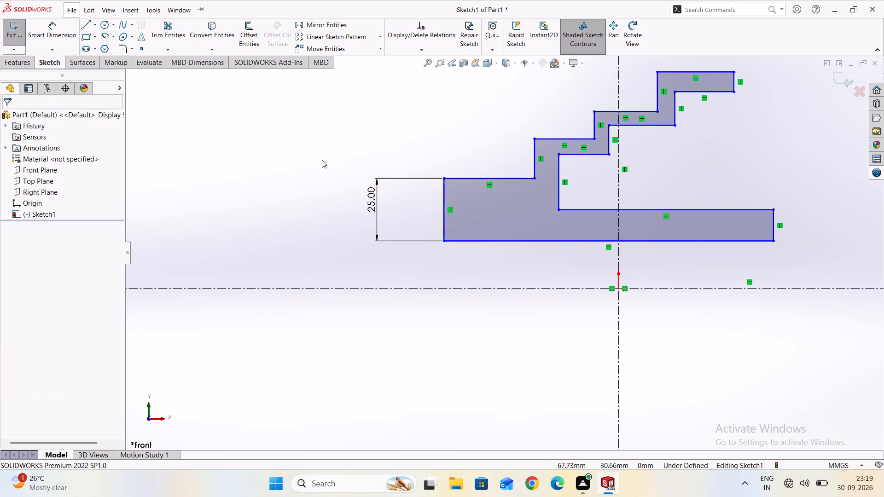
Dimension the distance between the profile's base line and the horizontal centerline at 15 mm.
left_click(55, 37)
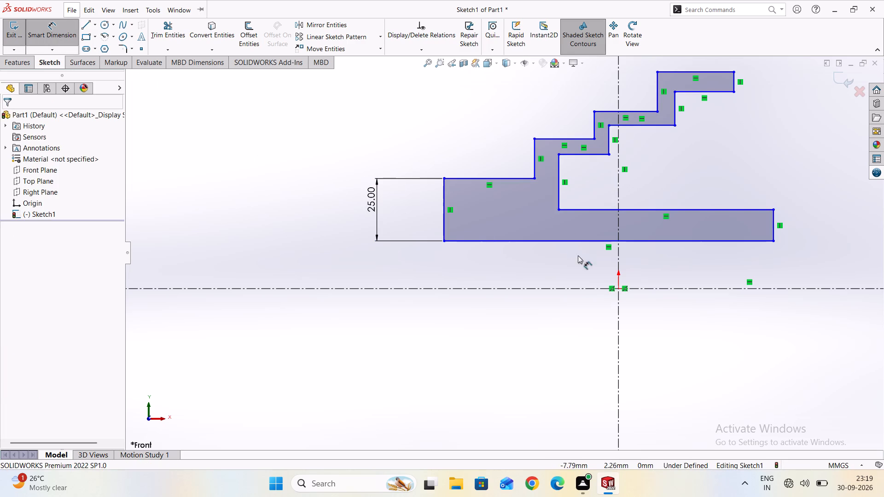
left_click(561, 240)
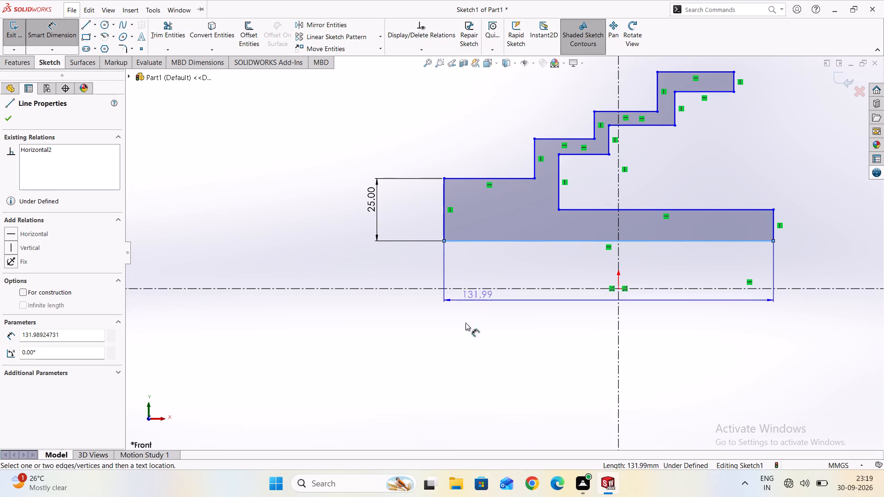
left_click(470, 289)
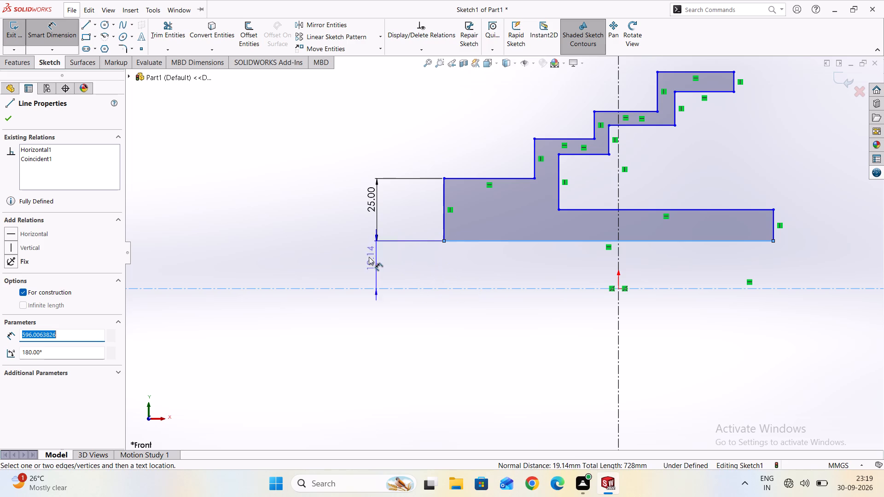
left_click(375, 260)
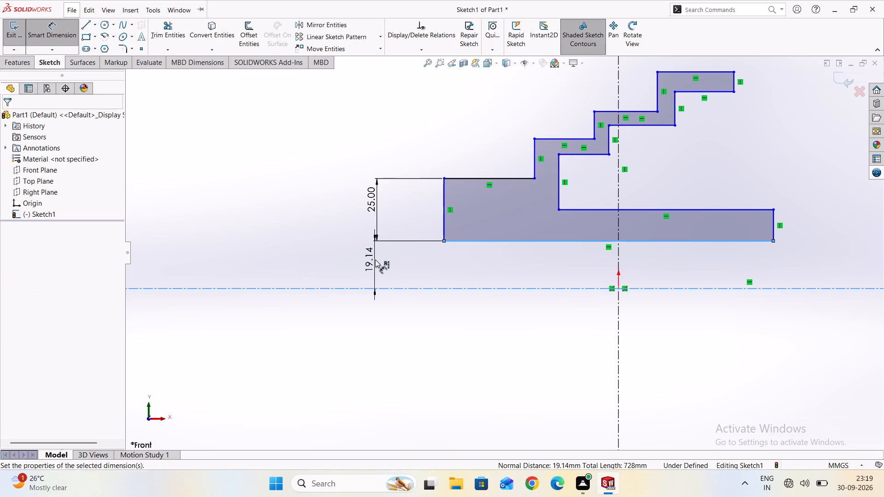
type("15")
key("Return")
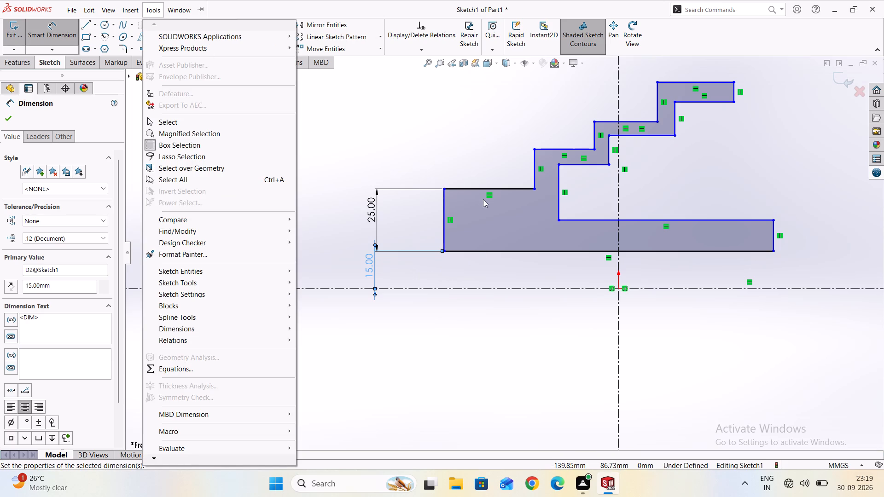
scroll(472, 190, "up", 3)
left_click(454, 124)
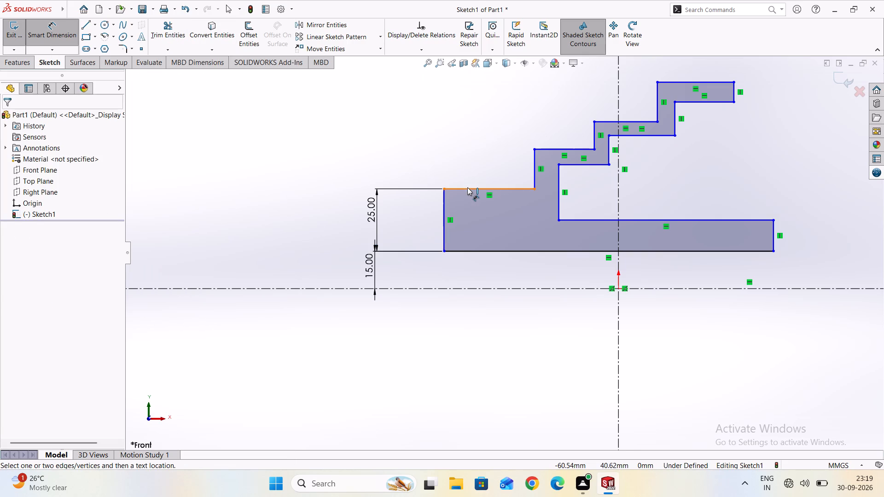
Dimension the lowest and second treads of the outer staircase at 40 mm each.
left_click(467, 187)
left_click(475, 126)
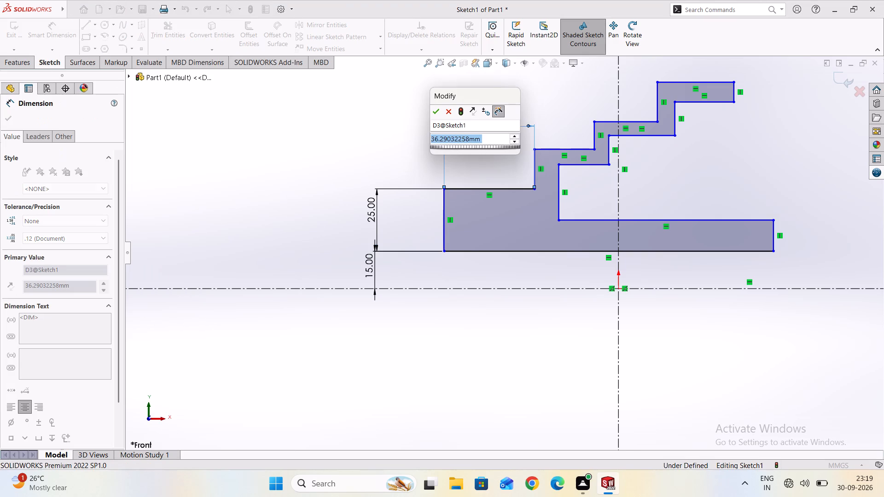
type("40")
key("Return")
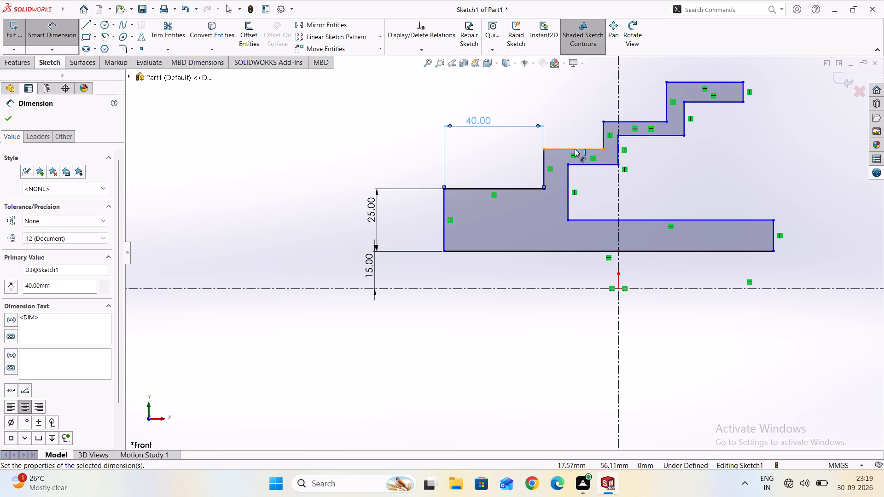
left_click(575, 149)
left_click(572, 110)
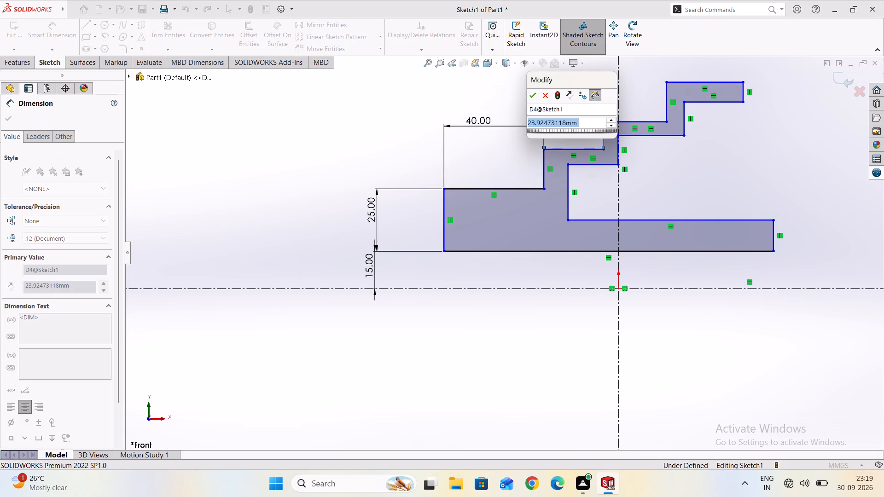
type("40")
key("Return")
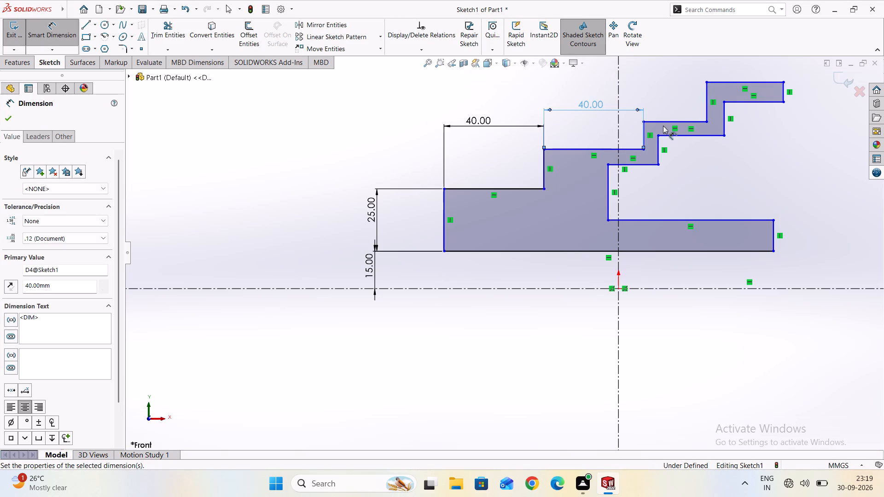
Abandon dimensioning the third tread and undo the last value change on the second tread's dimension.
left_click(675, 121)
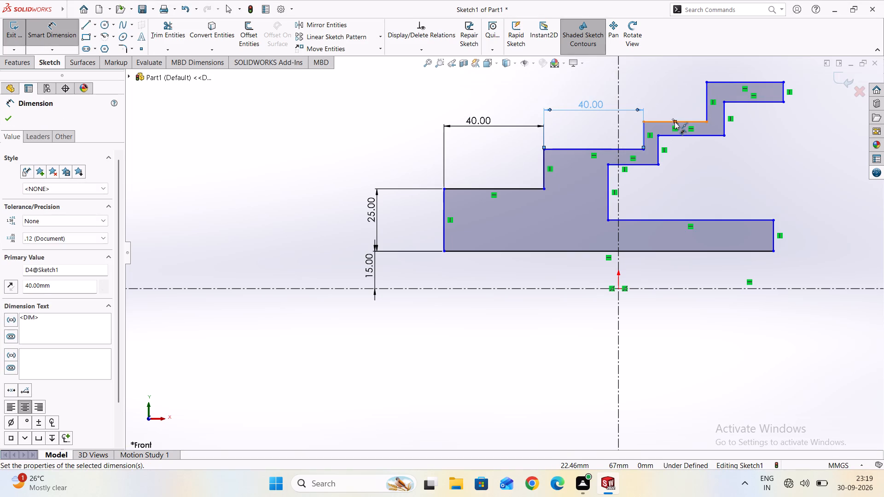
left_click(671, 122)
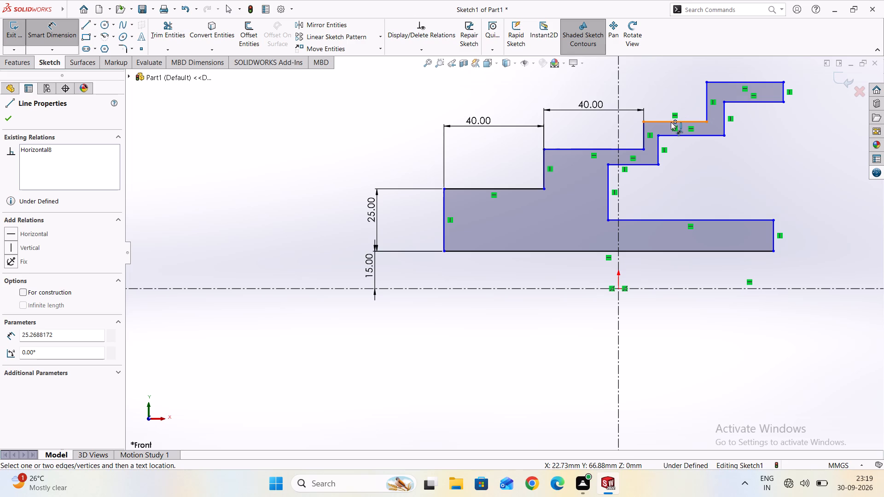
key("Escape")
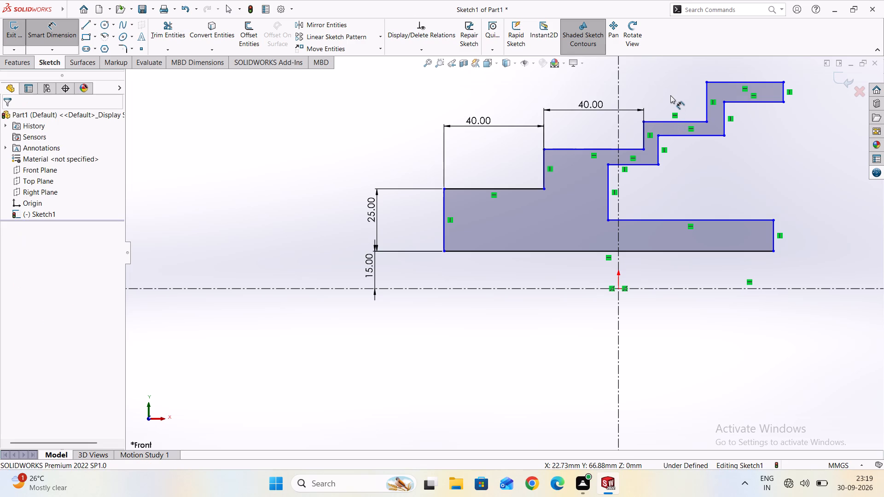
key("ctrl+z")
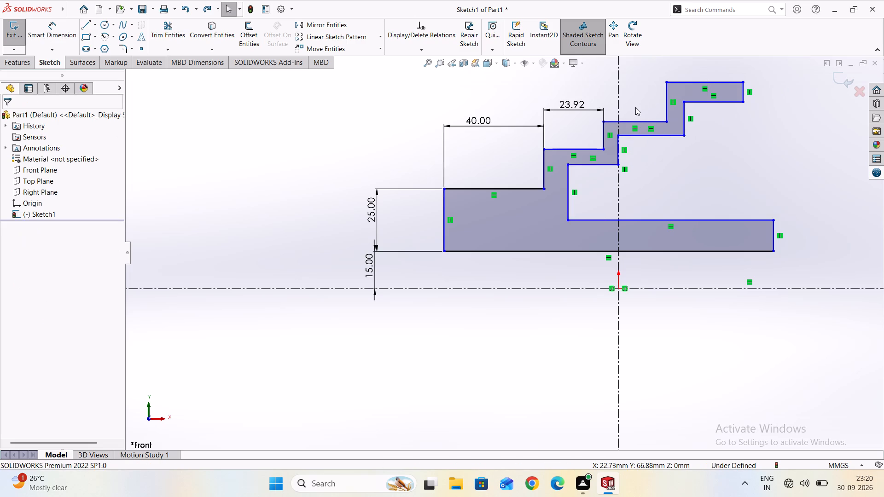
Set the second tread's length dimension to 40 mm.
left_click(578, 110)
right_click(578, 108)
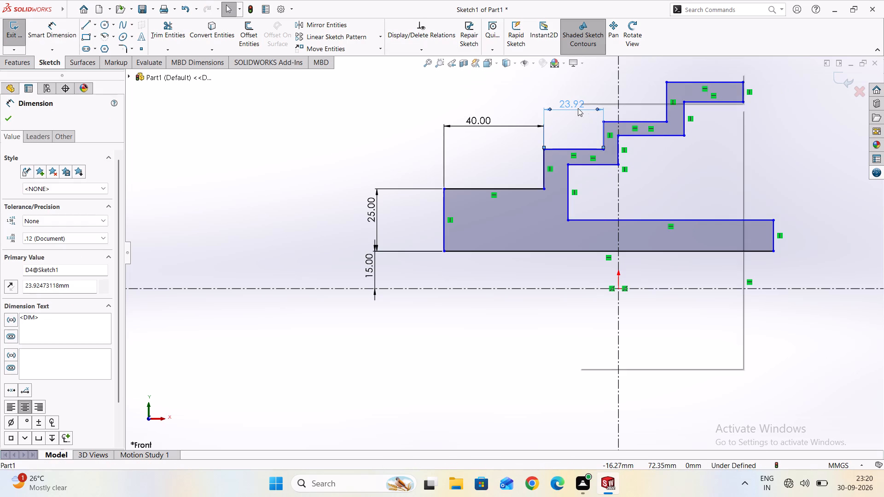
double_click(567, 107)
double_click(569, 106)
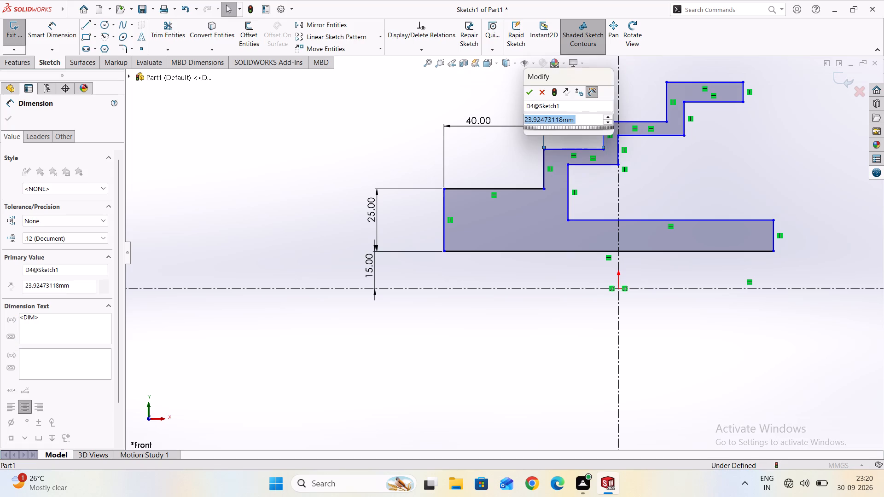
type("40")
key("Return")
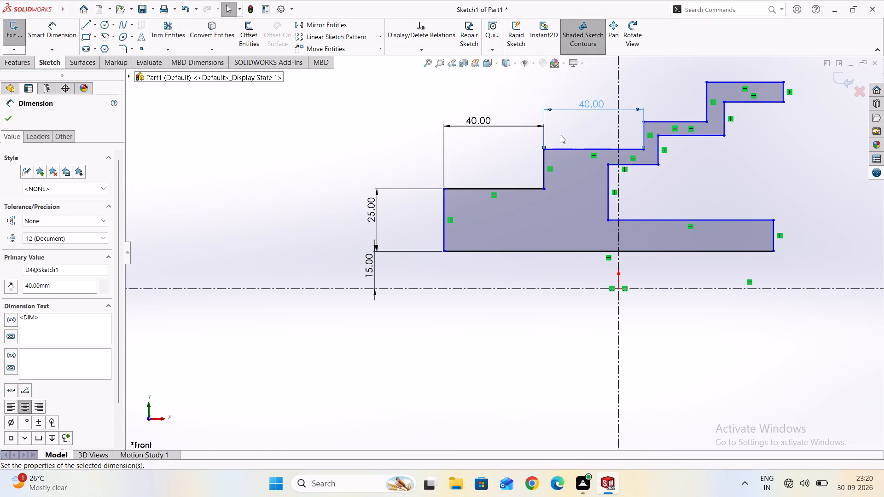
Dimension the third tread of the outer staircase at 40 mm and reposition its dimension higher above the tread.
left_click(665, 120)
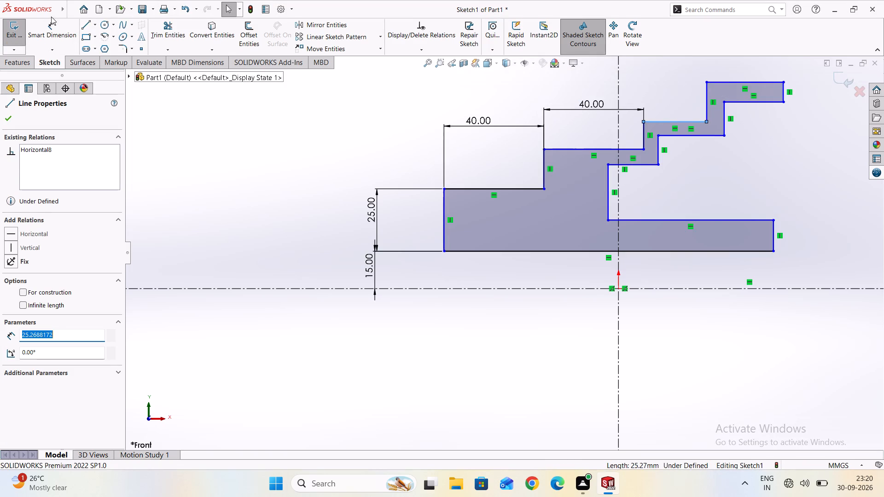
left_click(37, 31)
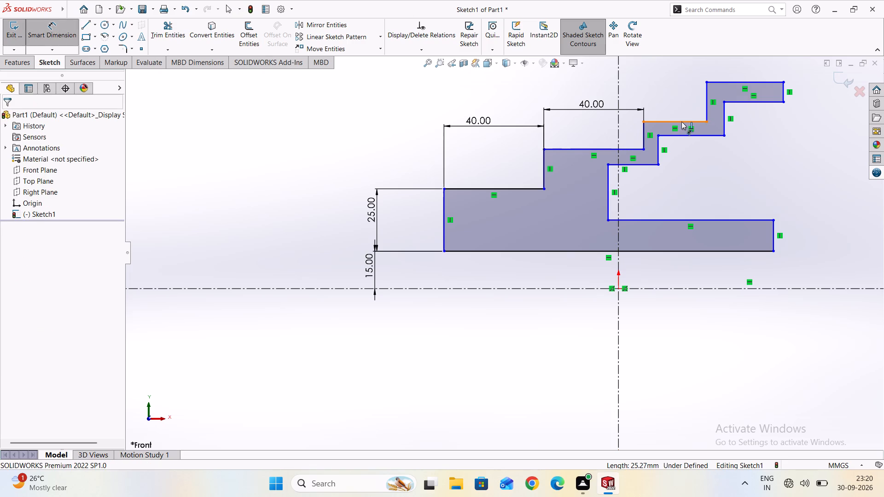
left_click(681, 121)
left_click(681, 102)
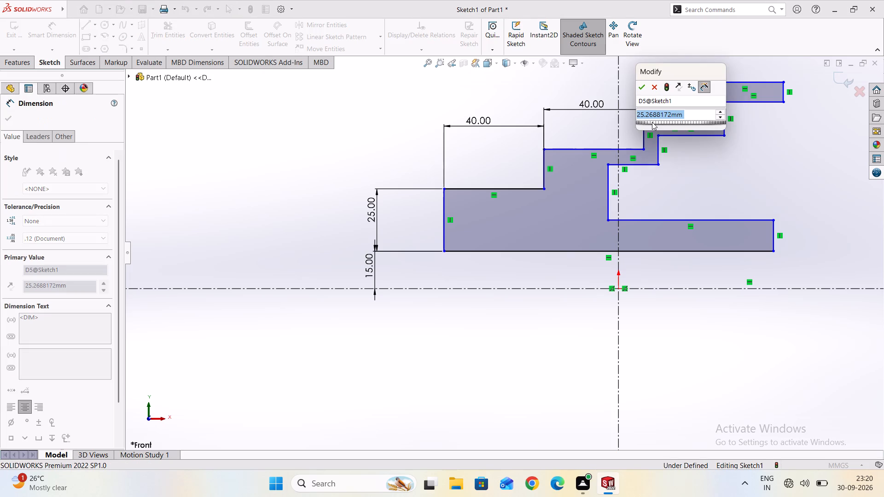
type("40")
key("Return")
scroll(742, 116, "down", 1)
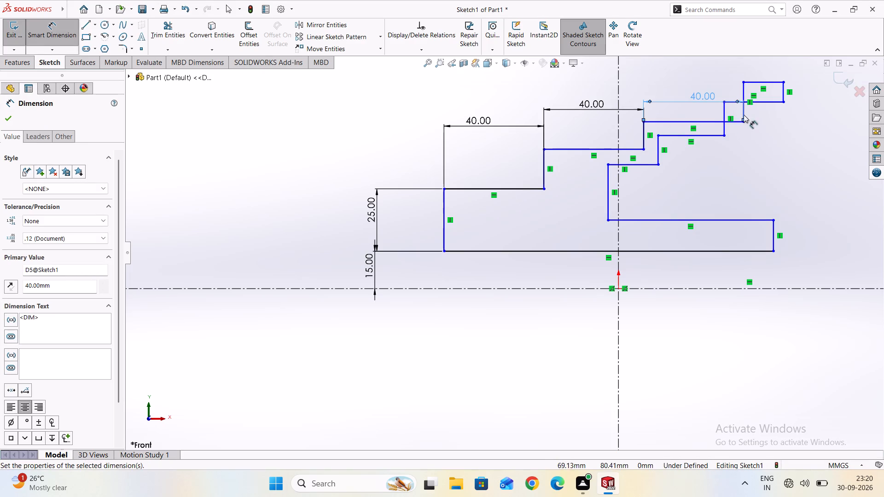
scroll(713, 117, "up", 3)
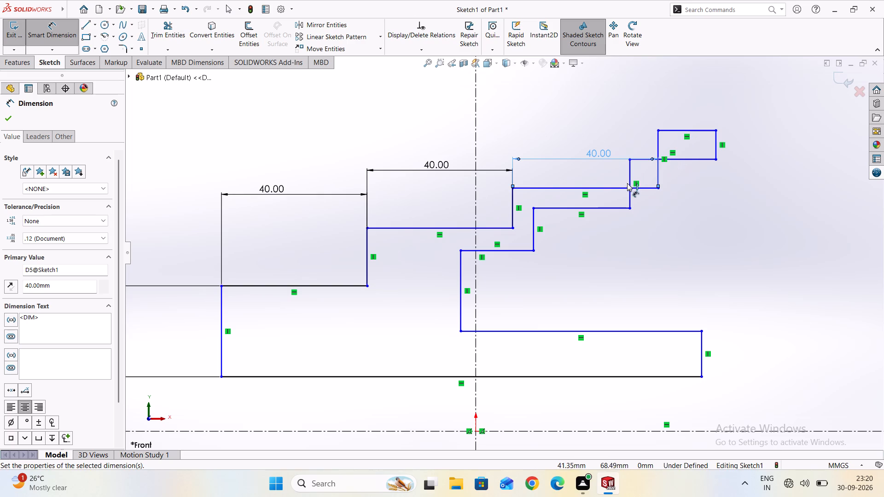
left_click_drag(597, 154, 602, 133)
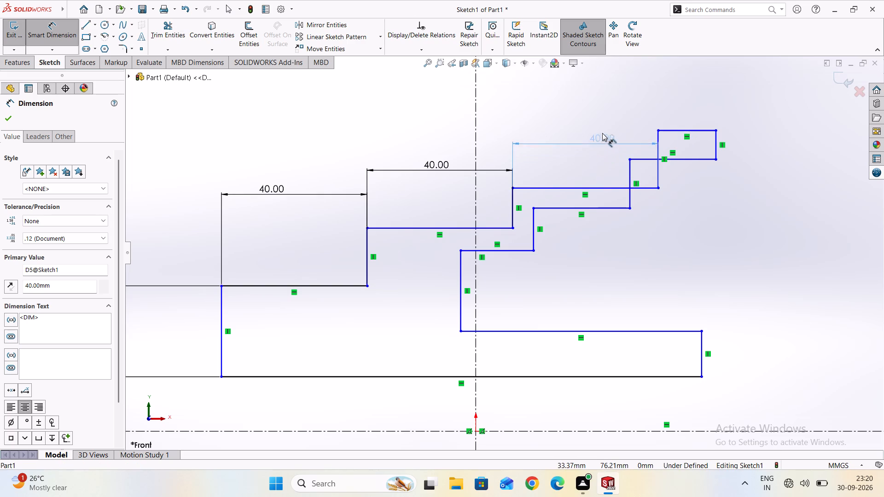
left_click_drag(602, 133, 604, 127)
left_click_drag(604, 126, 608, 110)
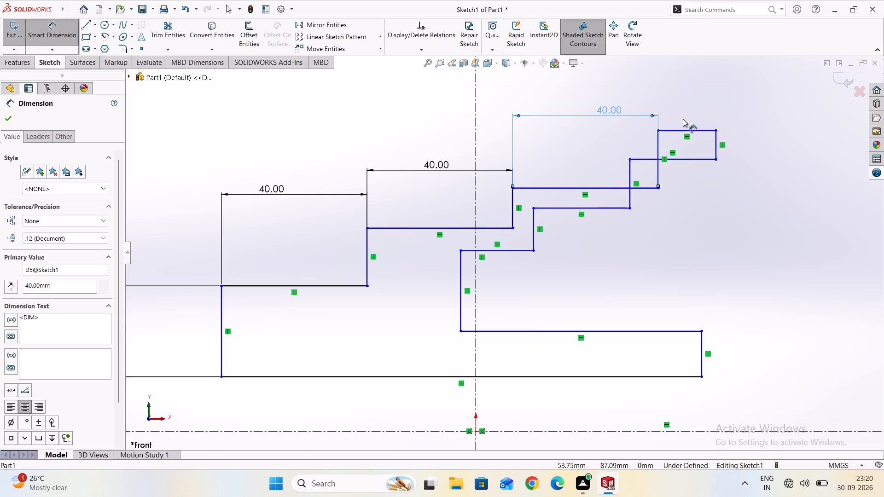
Dimension the top tread of the outer staircase at 40 mm.
left_click(683, 131)
left_click(686, 105)
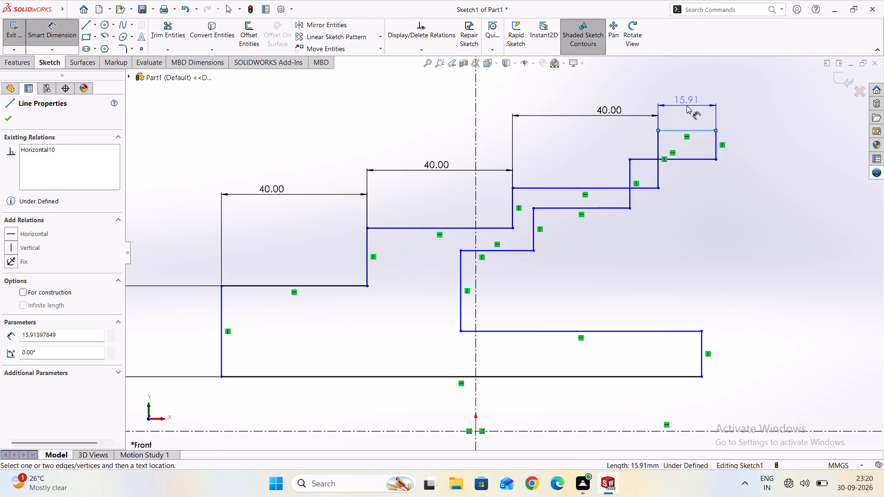
type("40")
key("Return")
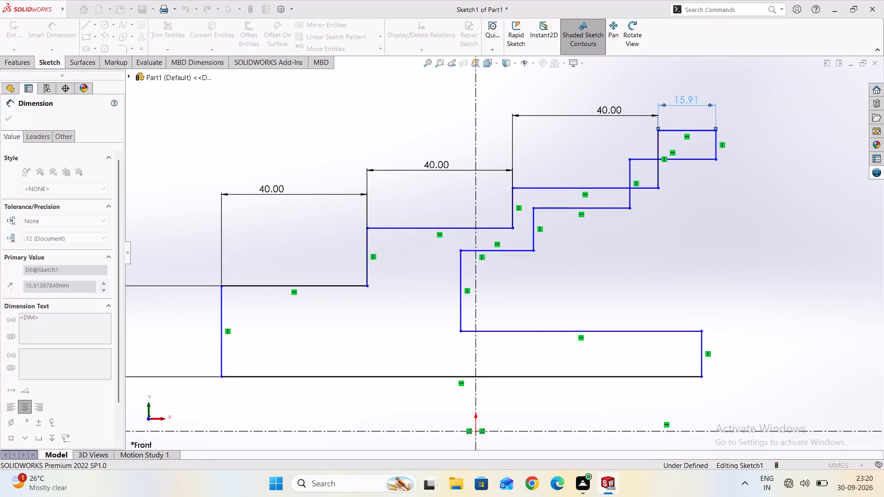
Dimension the short vertical end edge of the top step at 10 mm.
scroll(676, 137, "down", 1)
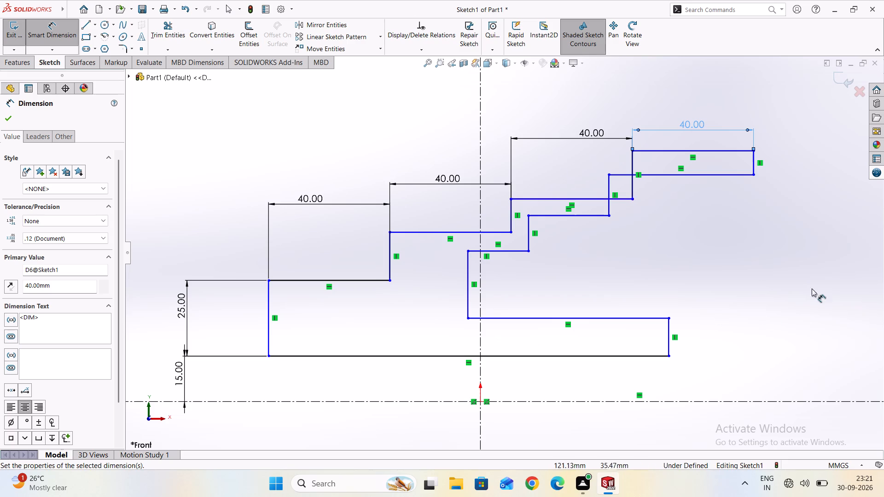
left_click(753, 165)
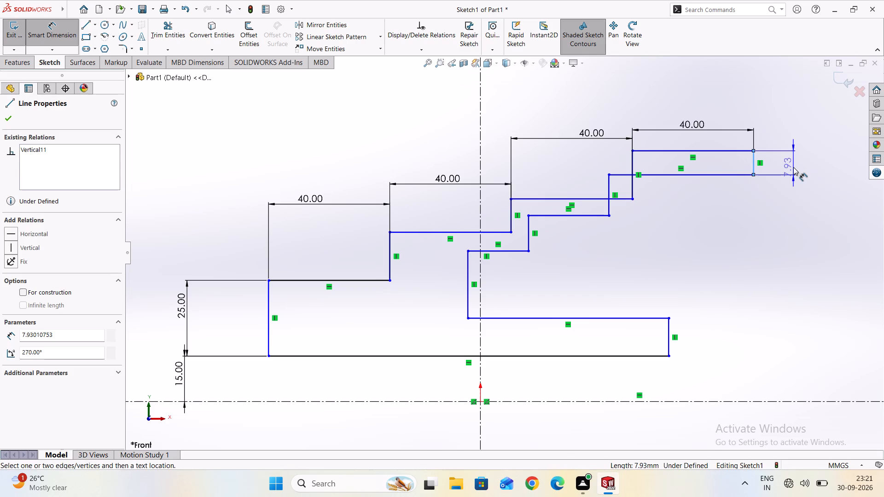
left_click(793, 167)
type("10")
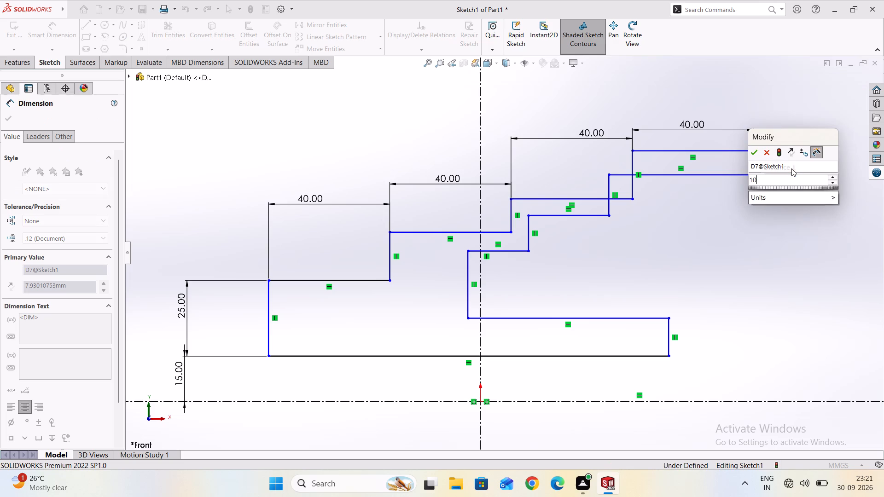
key("Return")
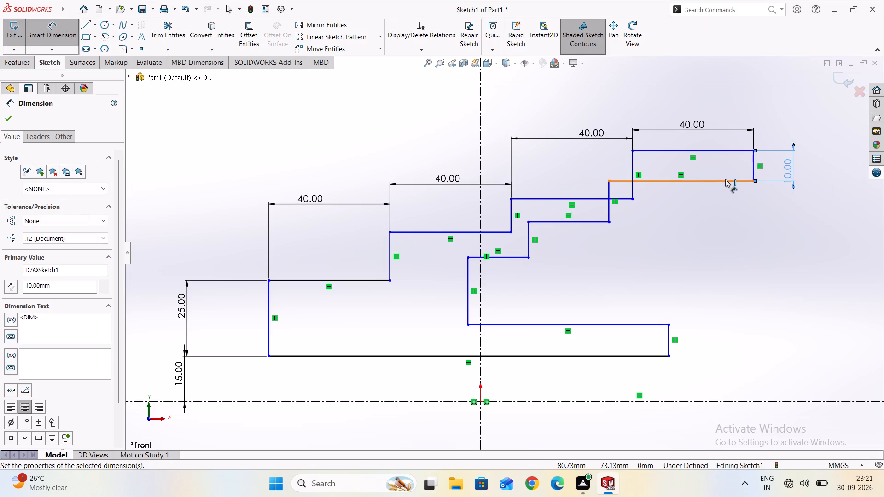
Dimension the uppermost horizontal edge of the inner staircase, on the underside of the top step, at 32 mm.
left_click(657, 180)
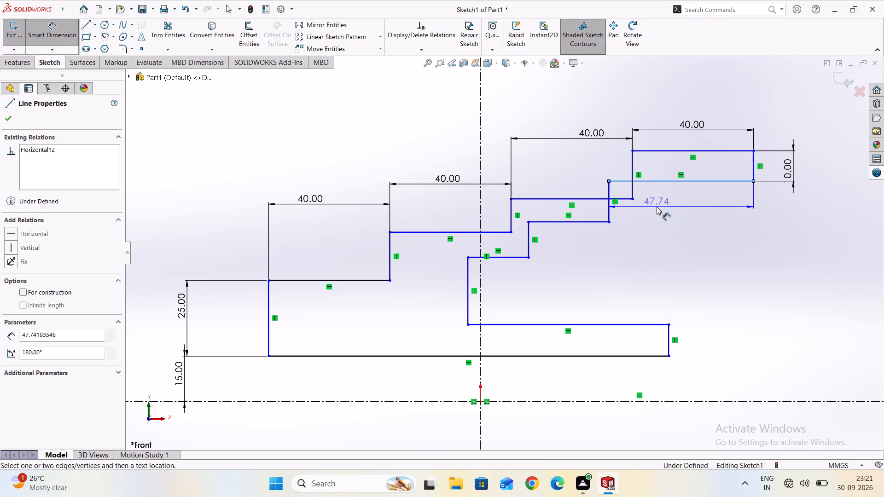
left_click(657, 207)
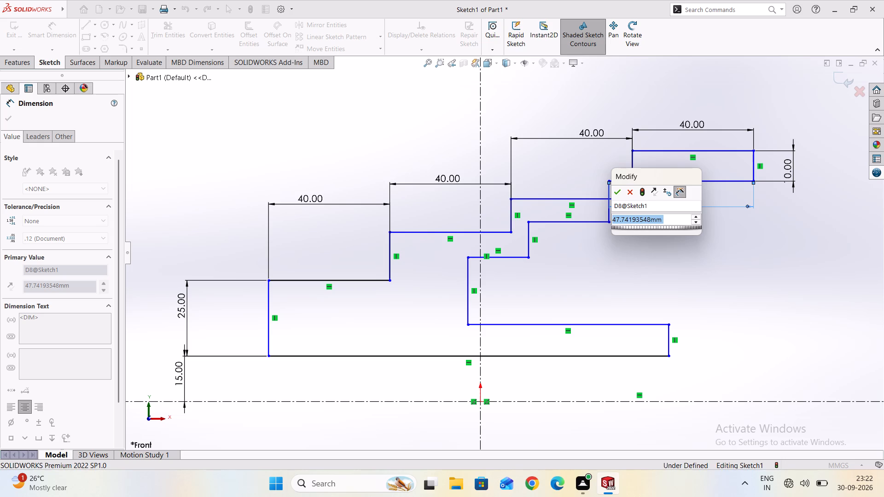
key("2")
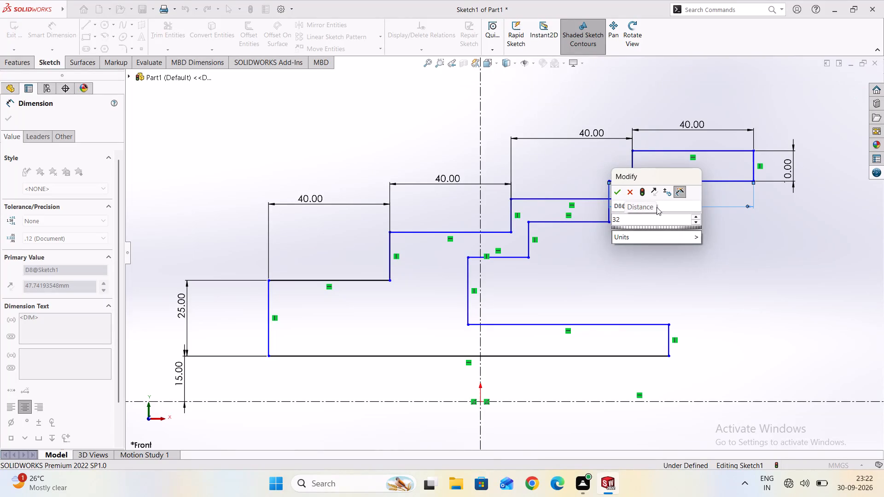
key("Return")
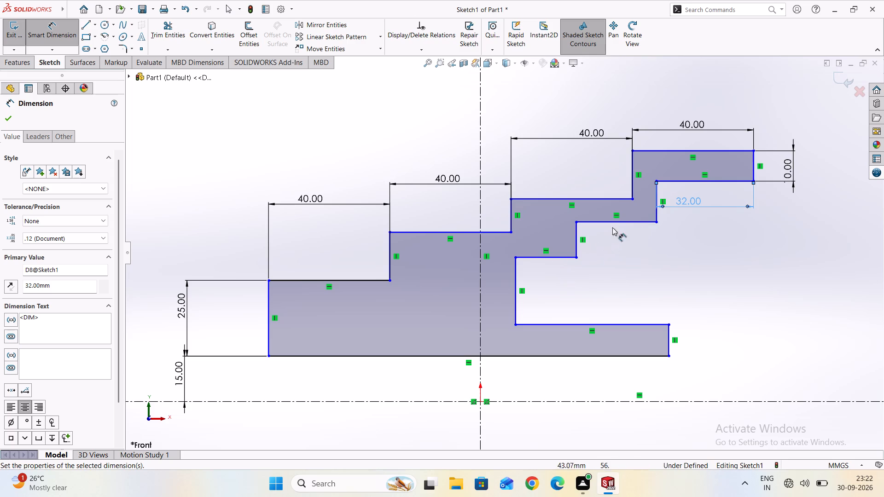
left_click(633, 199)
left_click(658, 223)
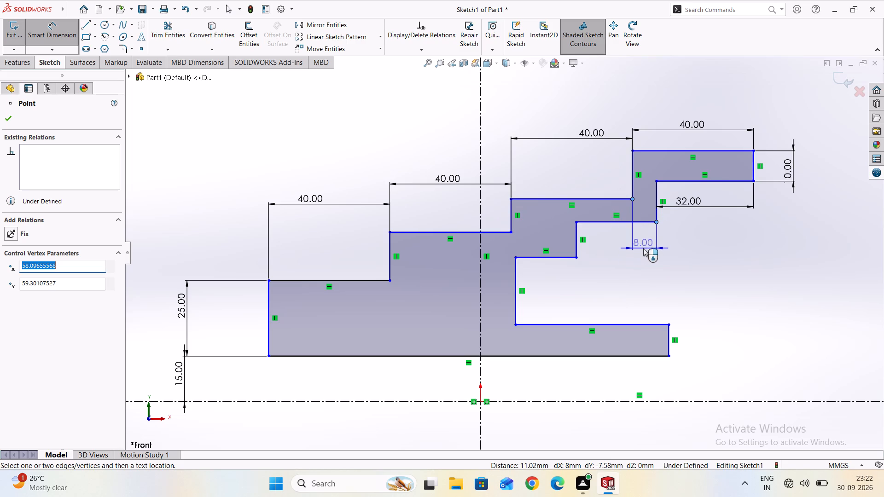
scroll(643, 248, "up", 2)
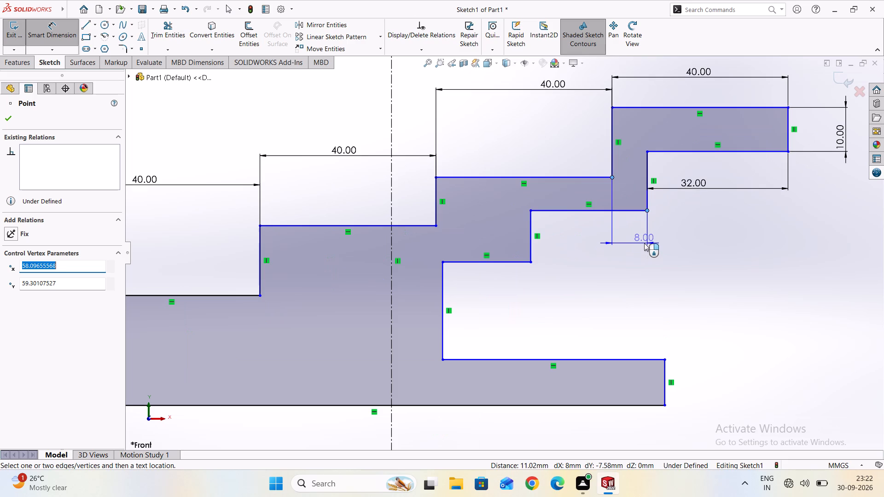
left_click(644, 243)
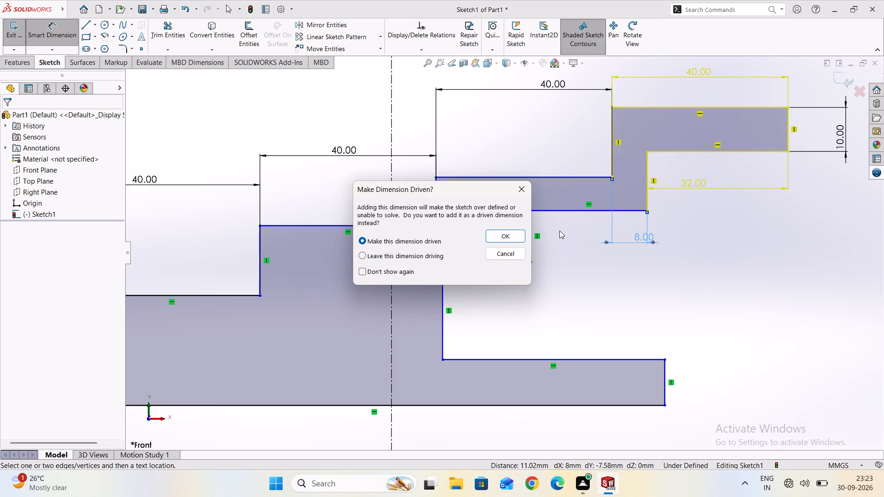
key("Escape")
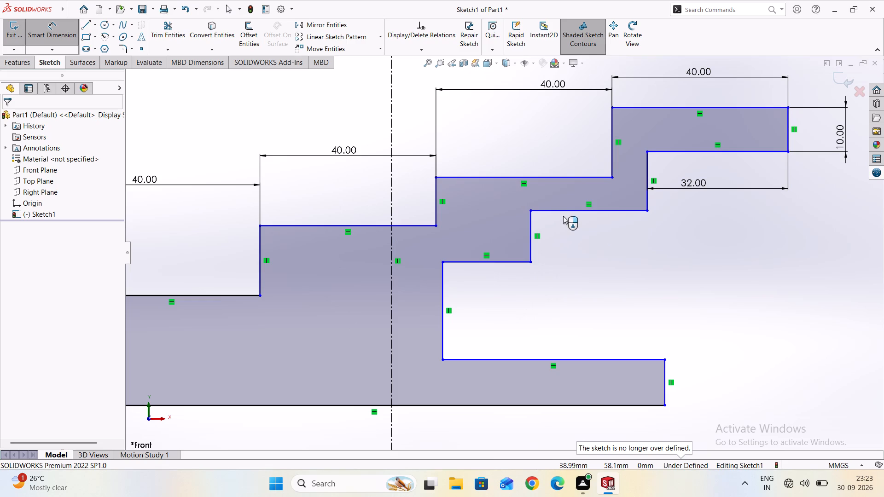
Dimension the two remaining lower horizontal edges of the inner staircase at 32 mm each.
left_click(567, 213)
left_click(570, 237)
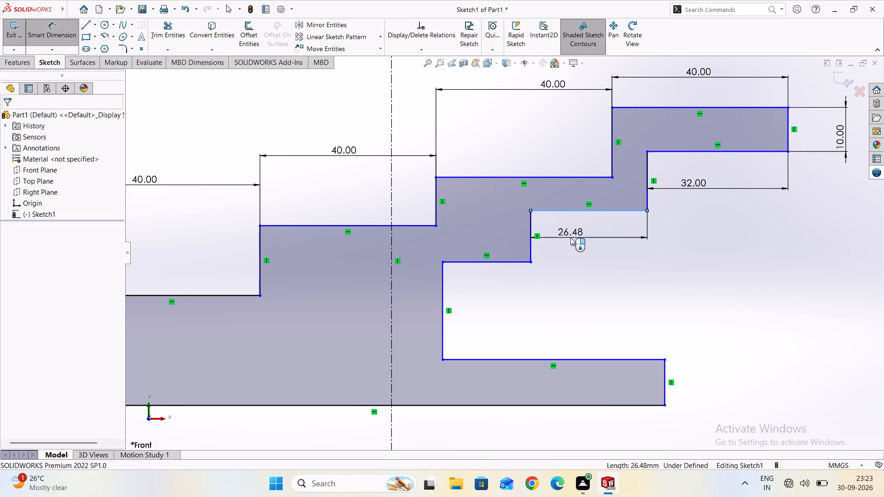
type("32")
key("Return")
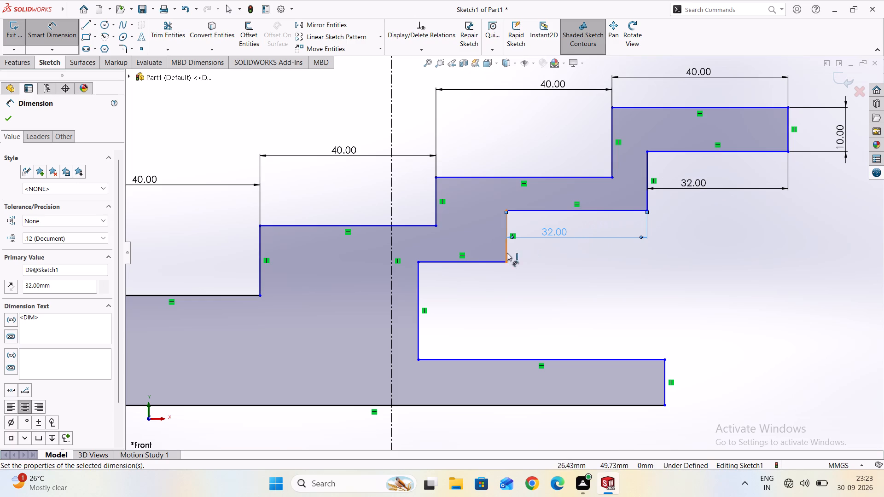
left_click(464, 261)
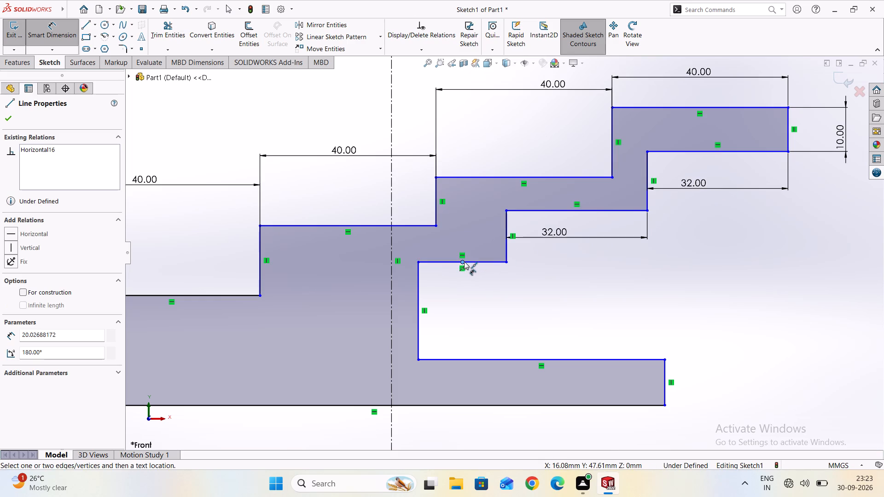
key("Escape")
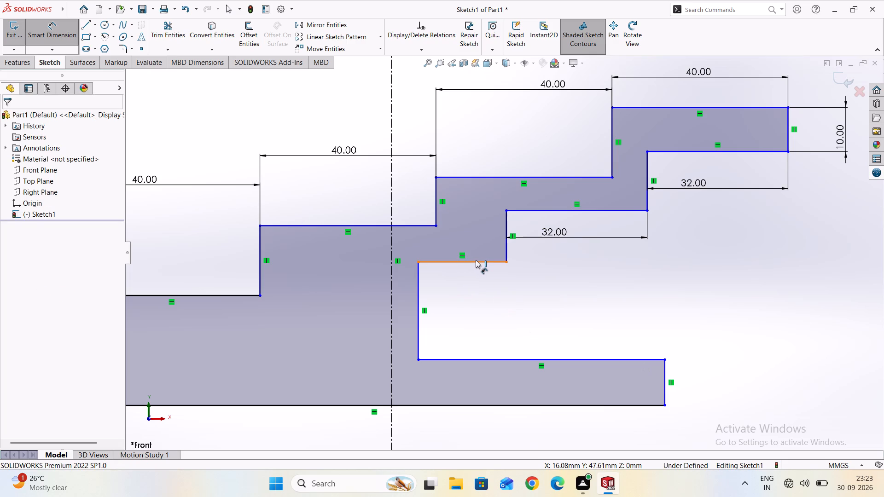
left_click(479, 260)
left_click(477, 296)
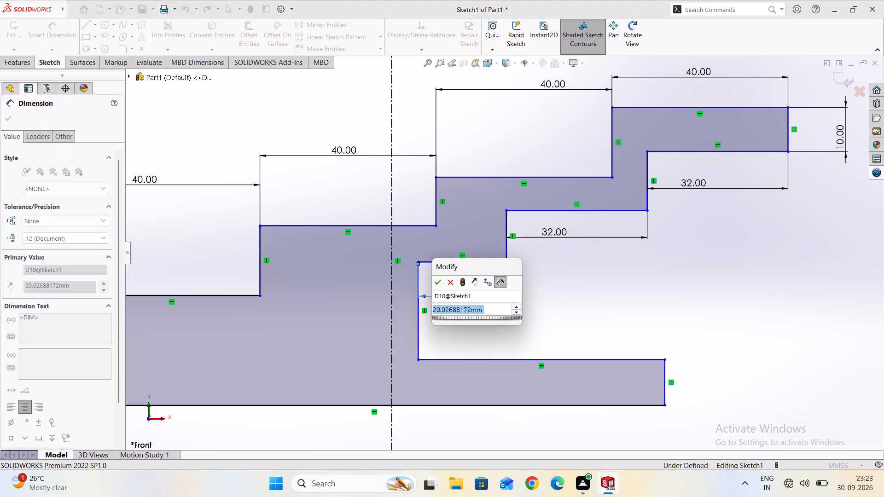
type("32")
key("Return")
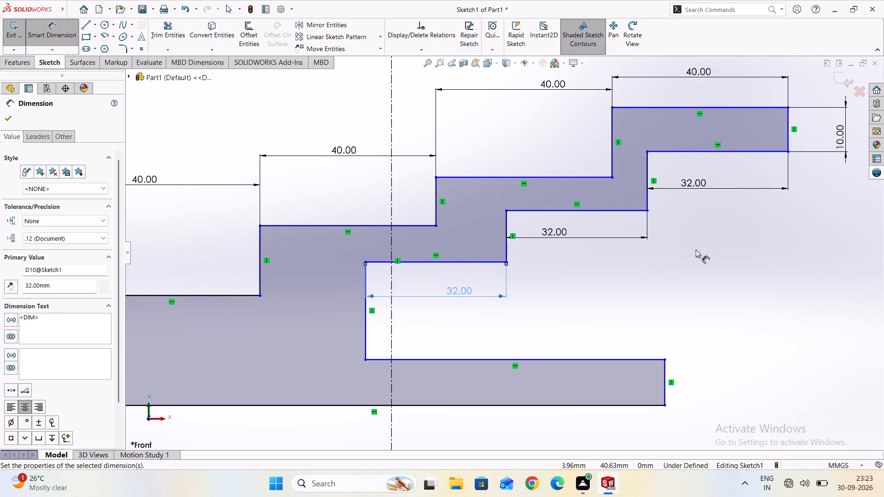
Dimension the length of the profile's base line at 120 mm.
scroll(696, 249, "down", 5)
scroll(308, 317, "up", 5)
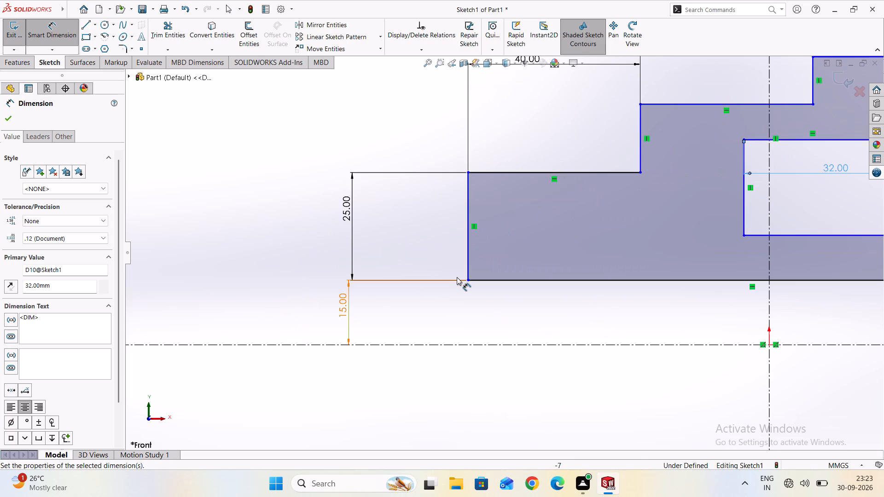
scroll(458, 277, "down", 4)
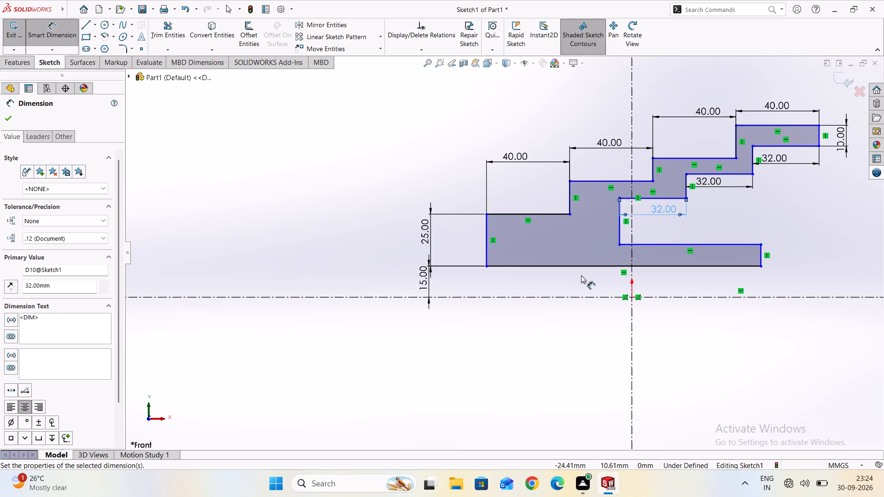
left_click(592, 266)
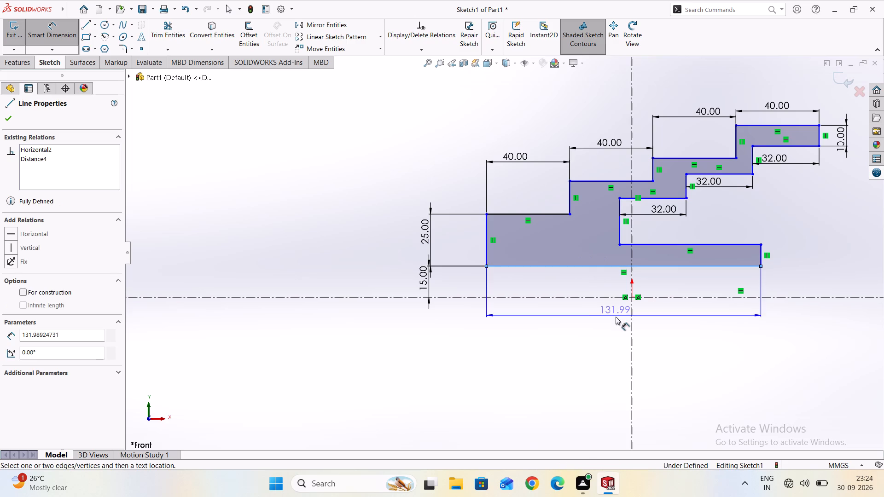
left_click(616, 322)
type("120")
key("Return")
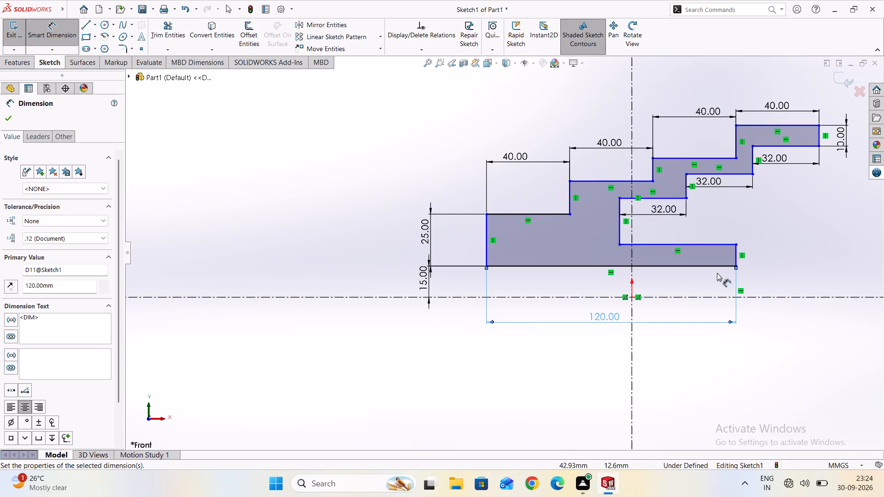
Dimension the distance between the lower arm's upper edge and the horizontal centerline at 30 mm.
left_click(704, 243)
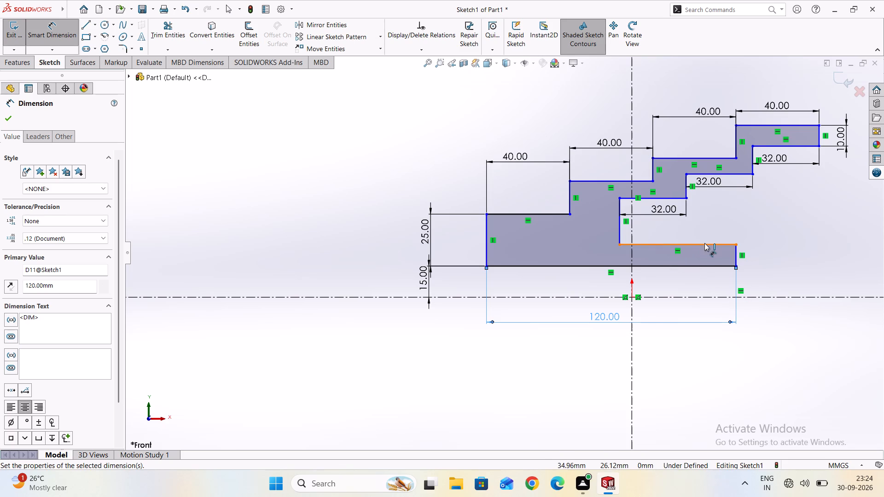
left_click(704, 297)
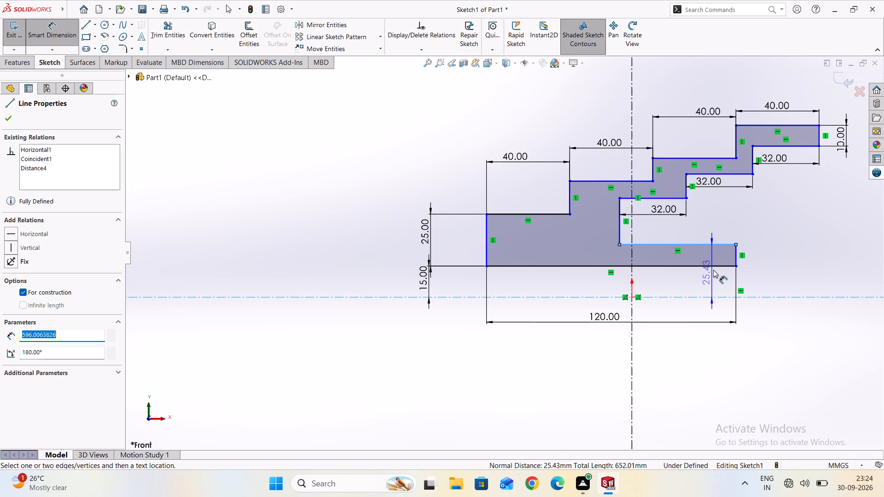
left_click(771, 261)
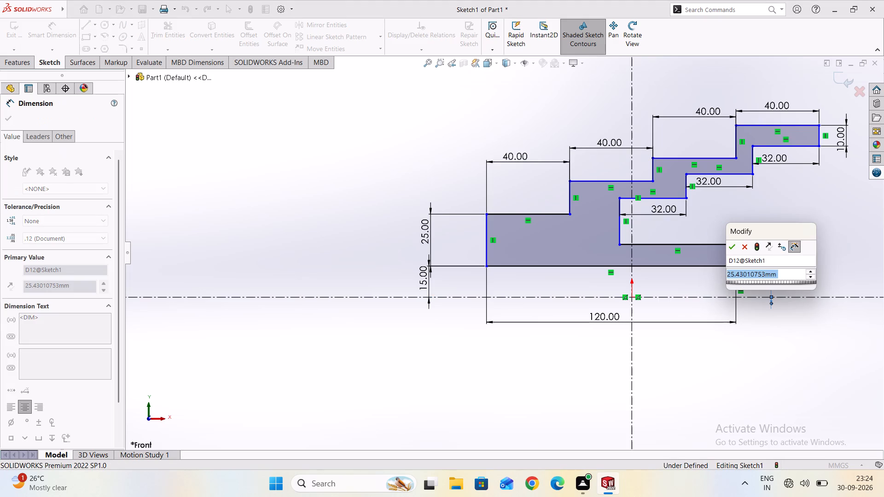
type("30")
key("Return")
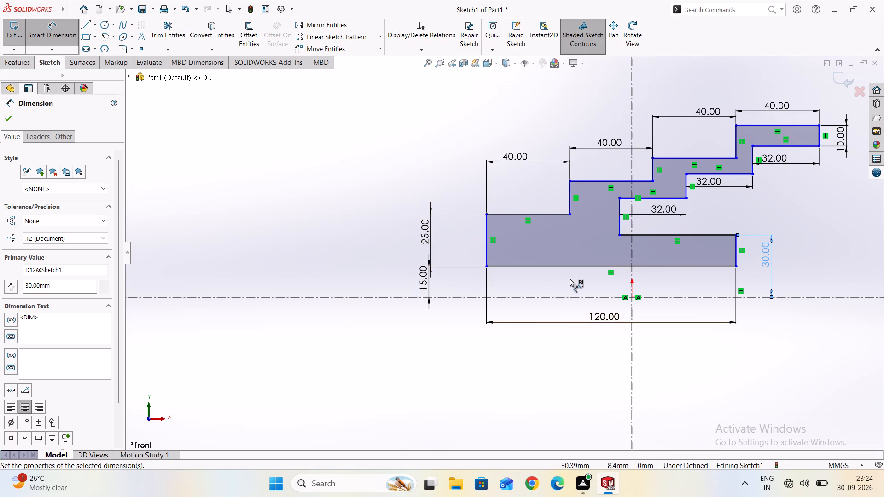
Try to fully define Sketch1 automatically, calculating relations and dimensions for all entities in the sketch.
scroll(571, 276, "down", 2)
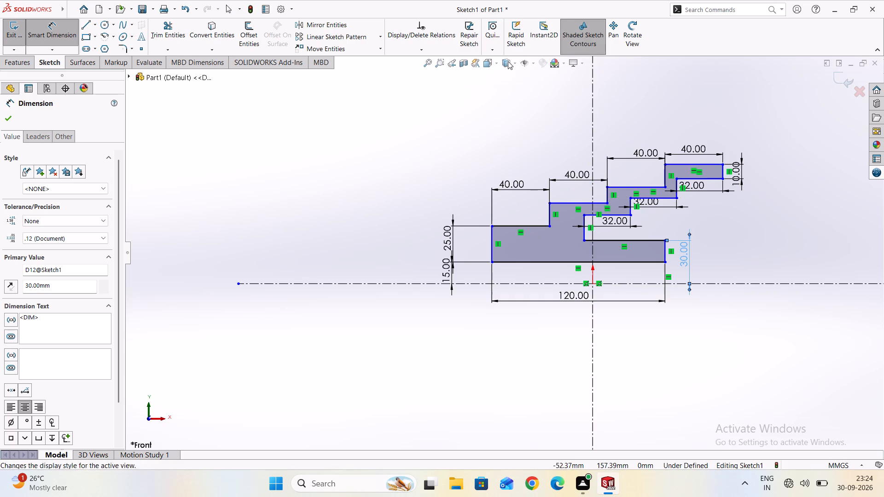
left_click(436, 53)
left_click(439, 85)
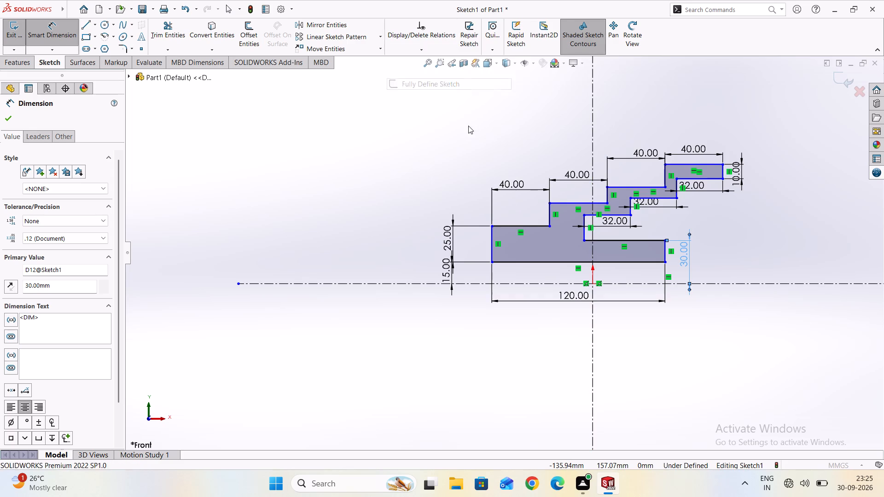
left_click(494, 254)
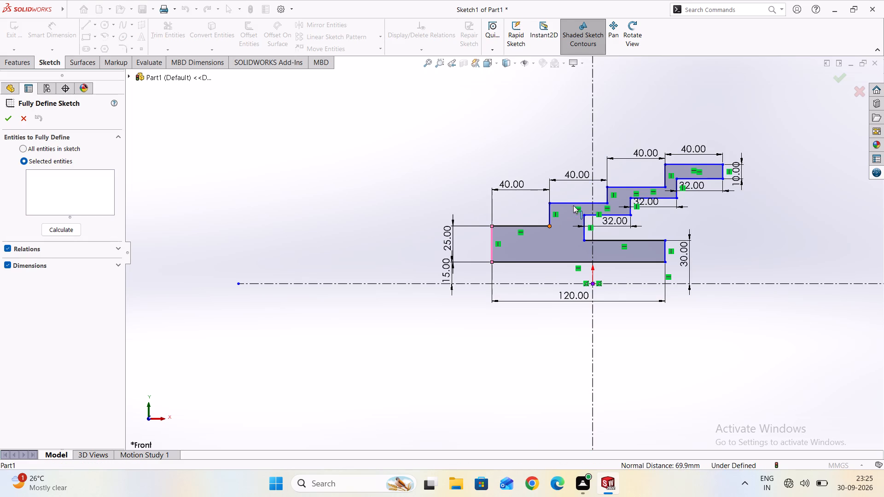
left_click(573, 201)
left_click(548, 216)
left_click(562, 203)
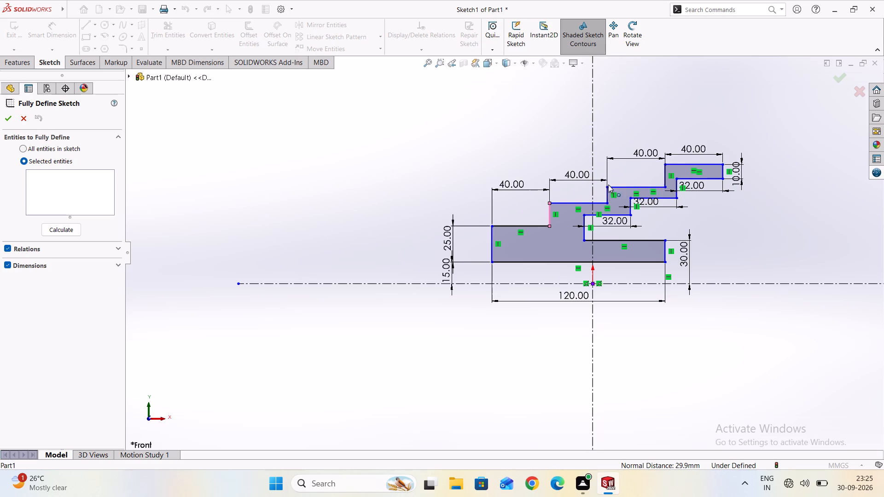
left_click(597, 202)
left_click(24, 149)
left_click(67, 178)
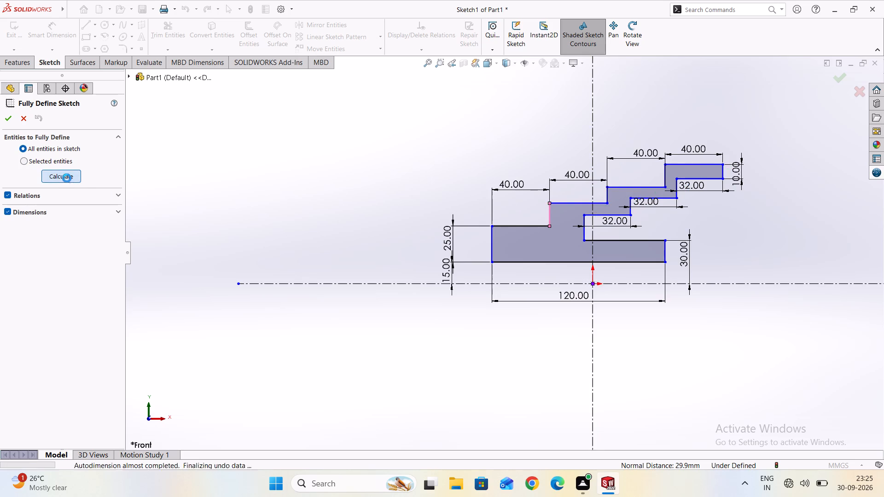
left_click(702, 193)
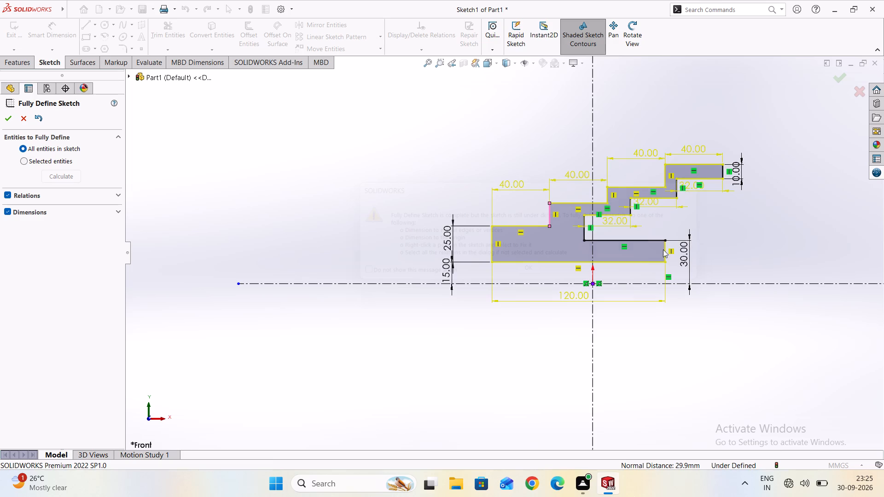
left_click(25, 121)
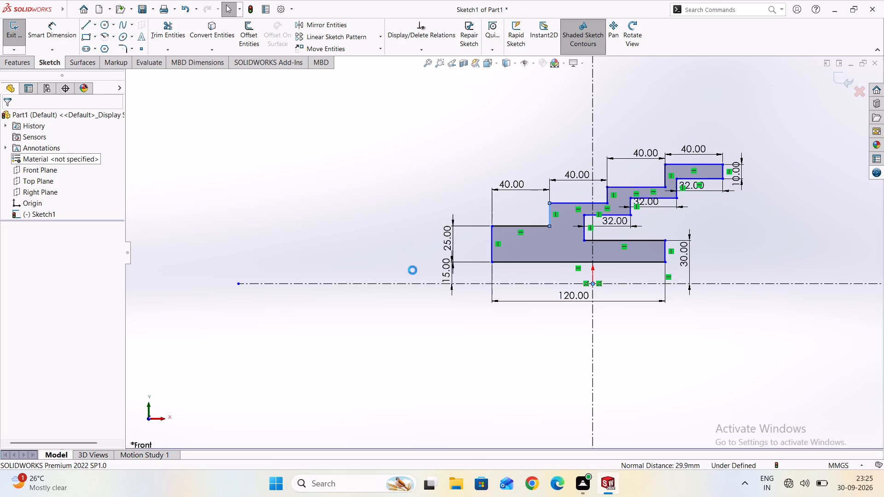
Delete the 120 mm base line dimension and the three 32 mm dimensions on the inner staircase's horizontal edges.
scroll(587, 272, "up", 2)
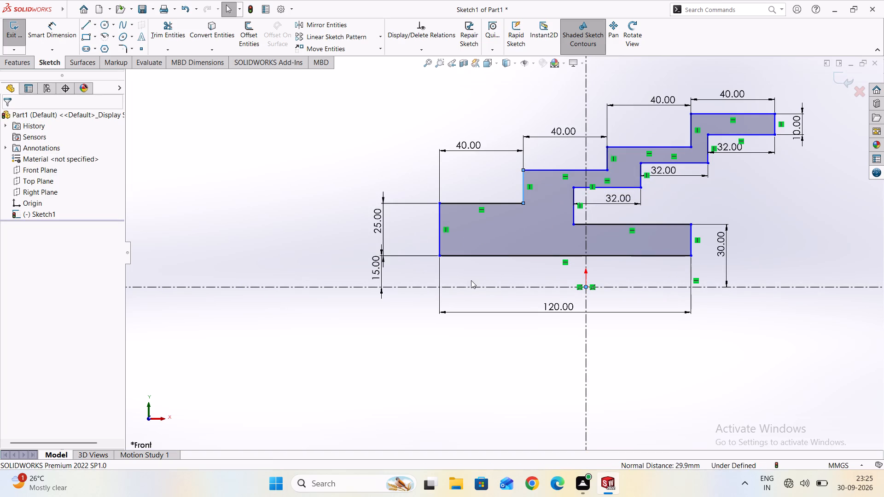
right_click(548, 308)
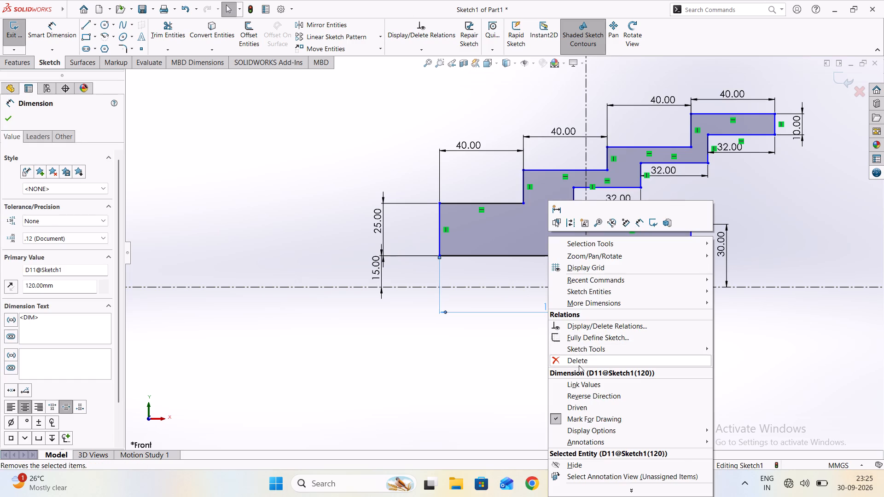
left_click(579, 365)
right_click(620, 202)
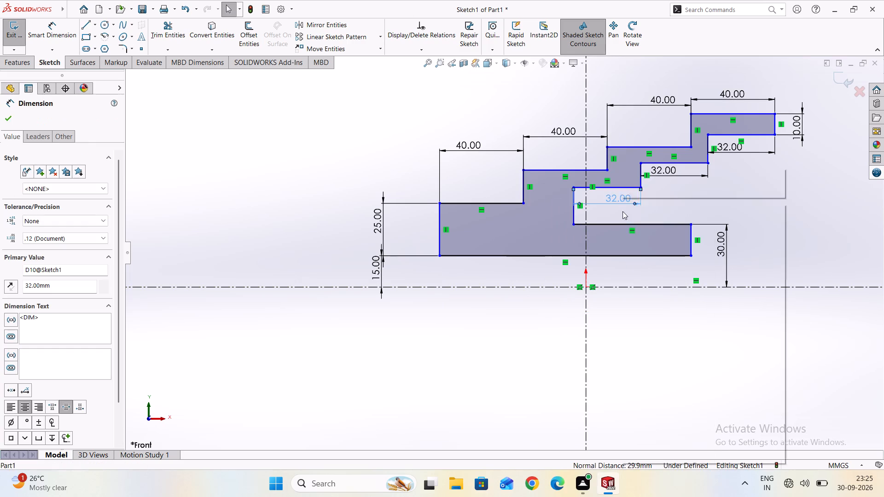
left_click(670, 325)
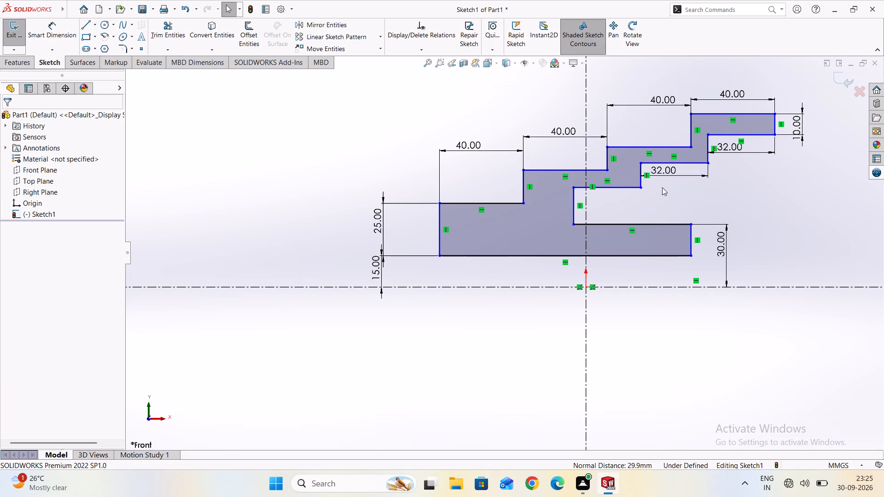
right_click(669, 175)
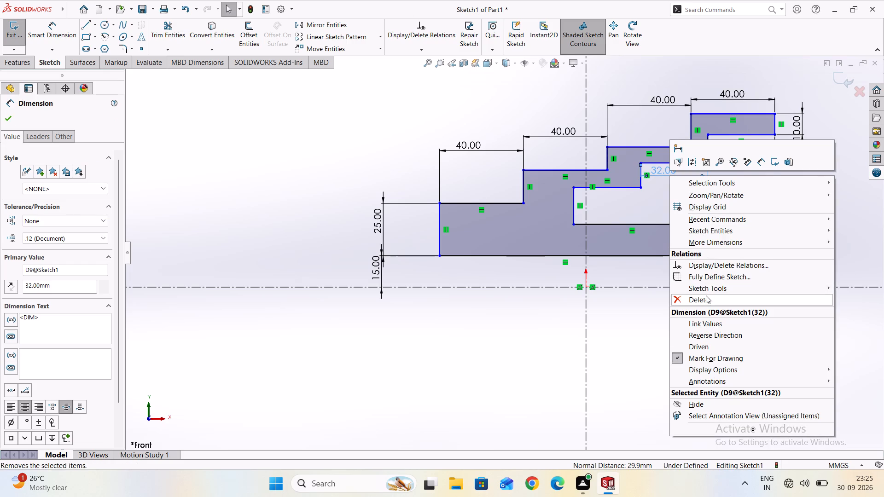
left_click(706, 301)
right_click(739, 148)
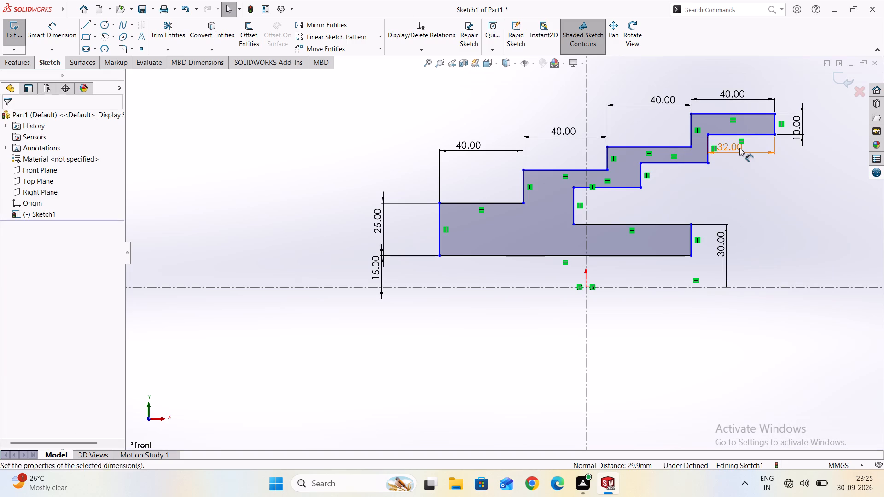
left_click(753, 271)
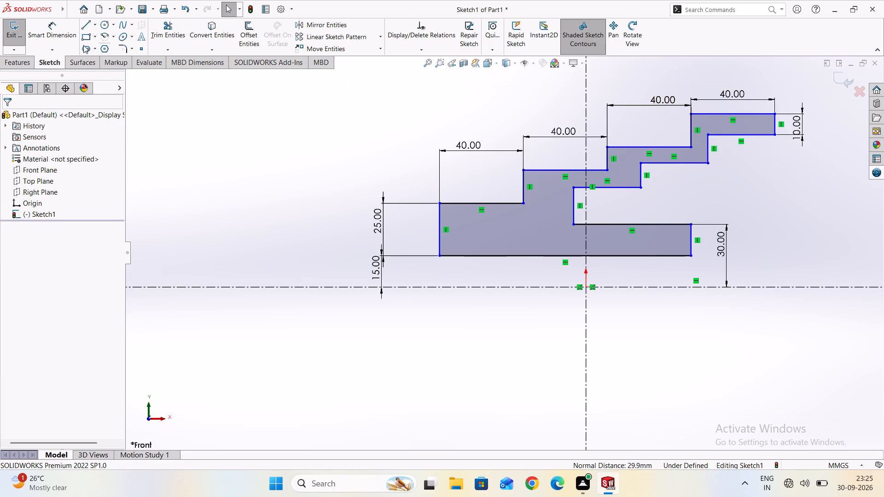
Dimension the horizontal distance between the top step's outer riser and the adjacent inner riser at 8 mm.
left_click(73, 38)
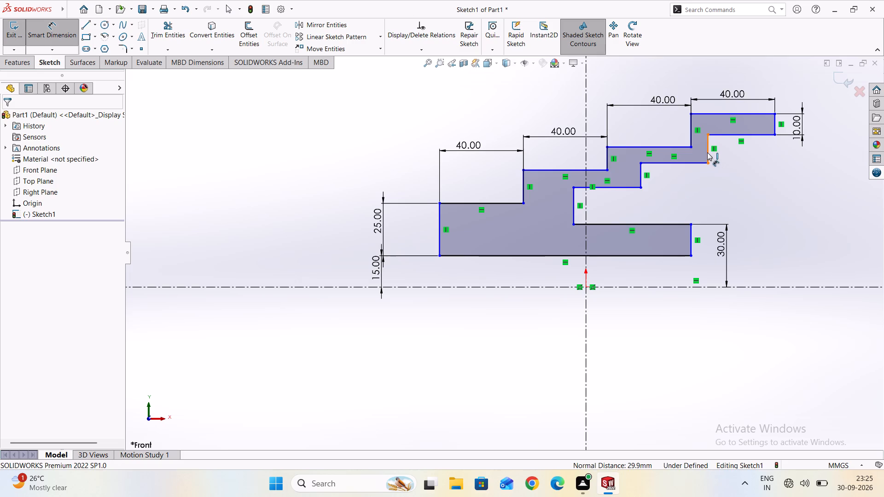
left_click(708, 154)
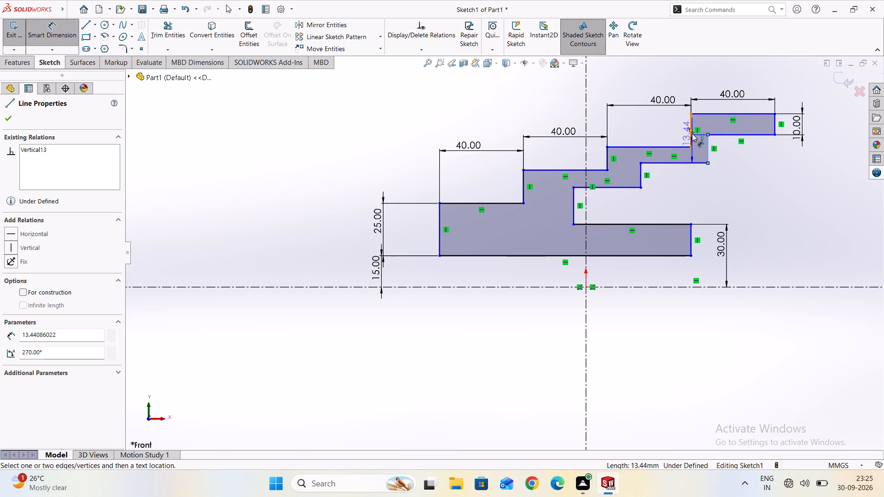
left_click(692, 133)
left_click(704, 193)
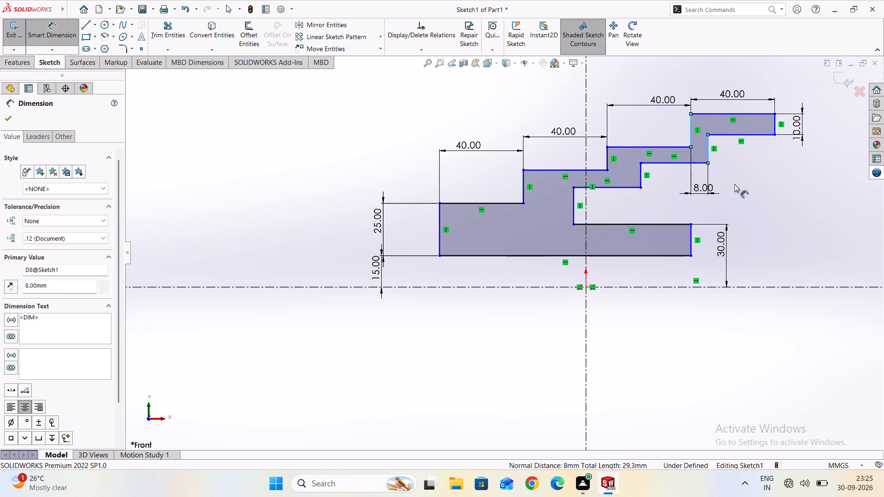
left_click(664, 177)
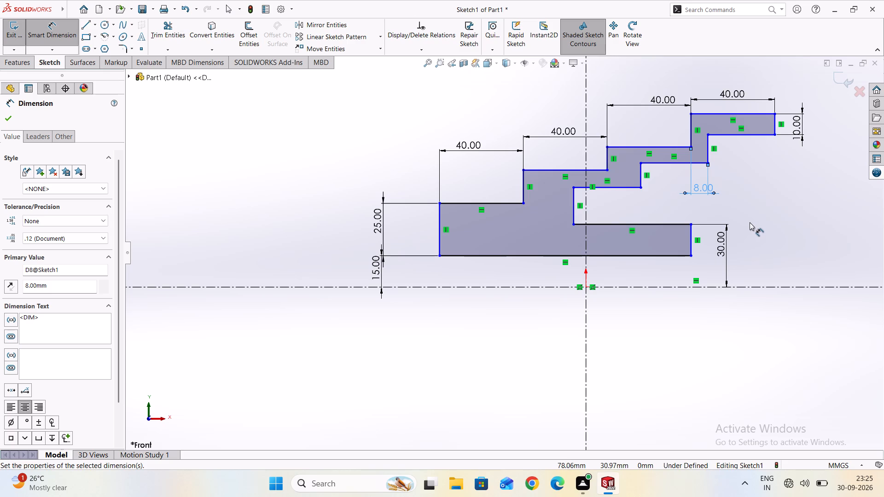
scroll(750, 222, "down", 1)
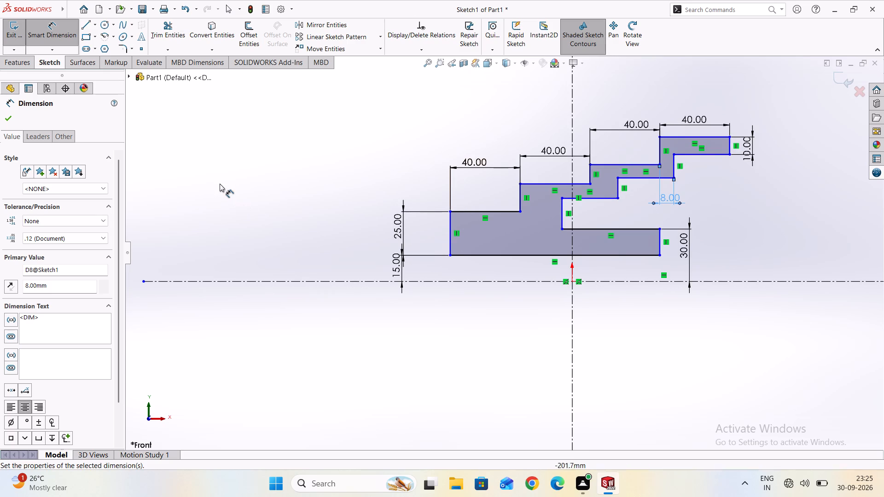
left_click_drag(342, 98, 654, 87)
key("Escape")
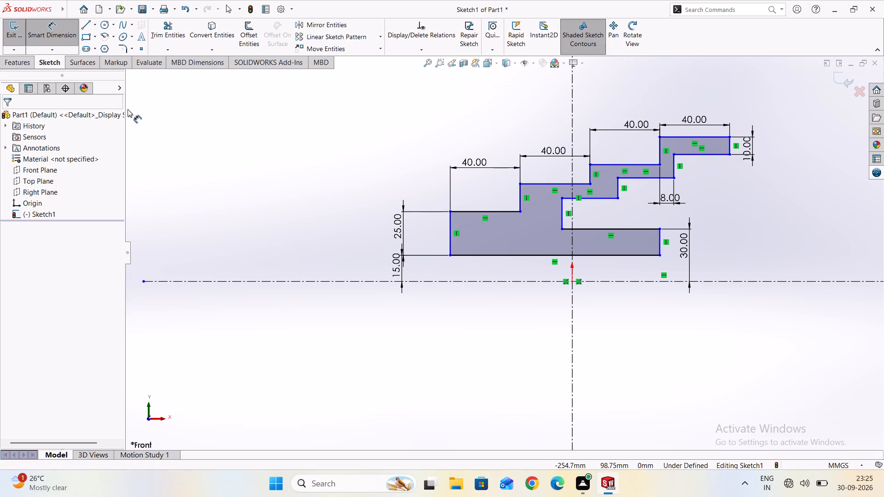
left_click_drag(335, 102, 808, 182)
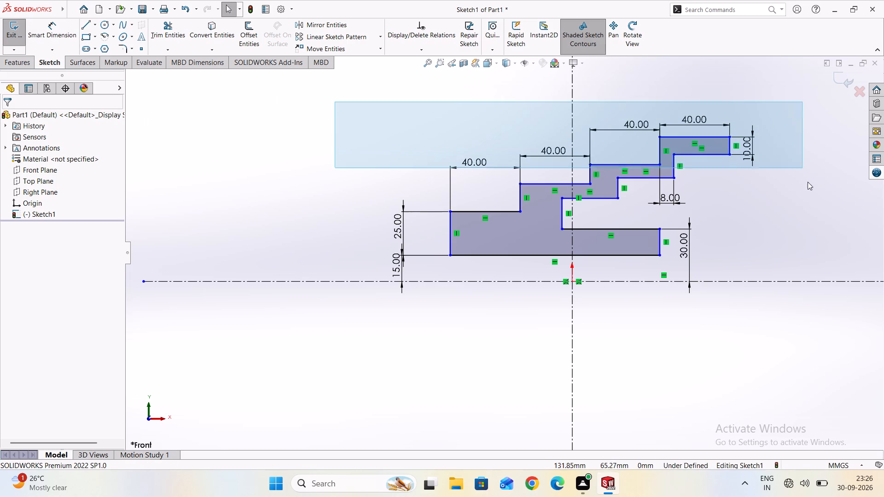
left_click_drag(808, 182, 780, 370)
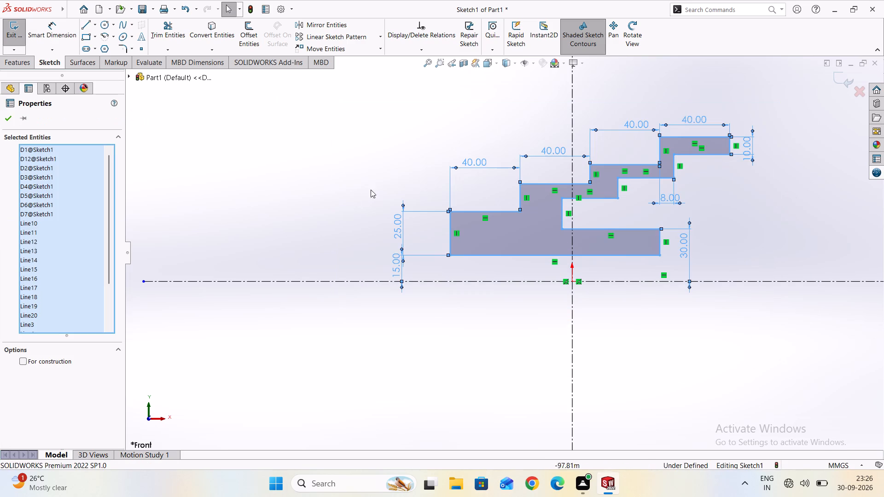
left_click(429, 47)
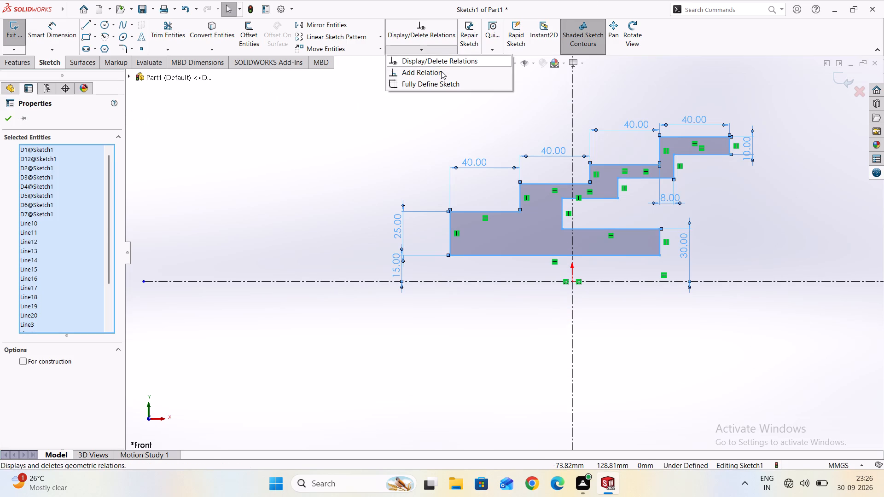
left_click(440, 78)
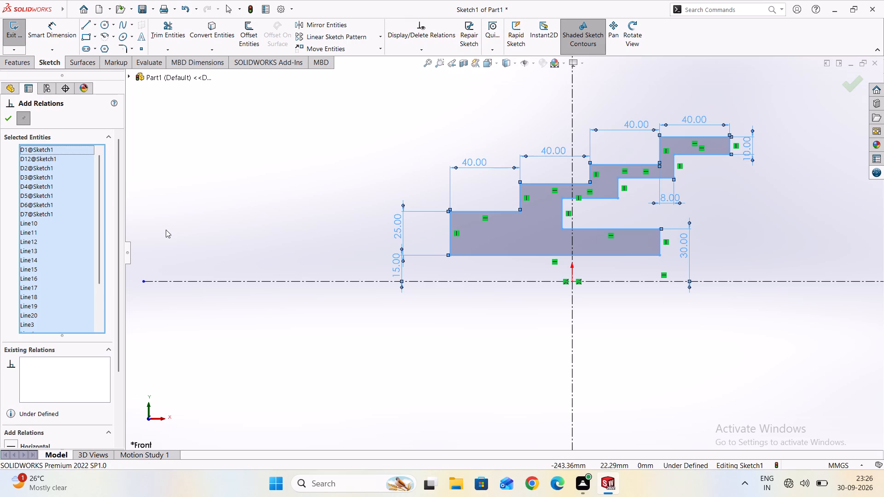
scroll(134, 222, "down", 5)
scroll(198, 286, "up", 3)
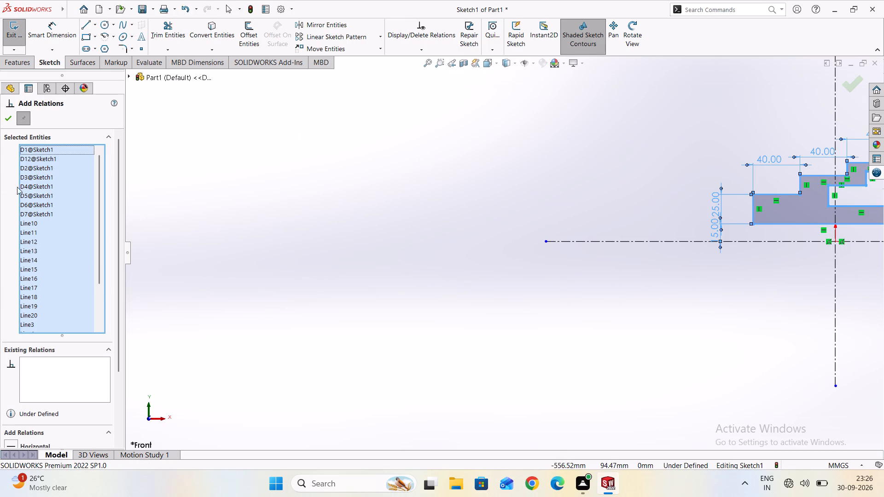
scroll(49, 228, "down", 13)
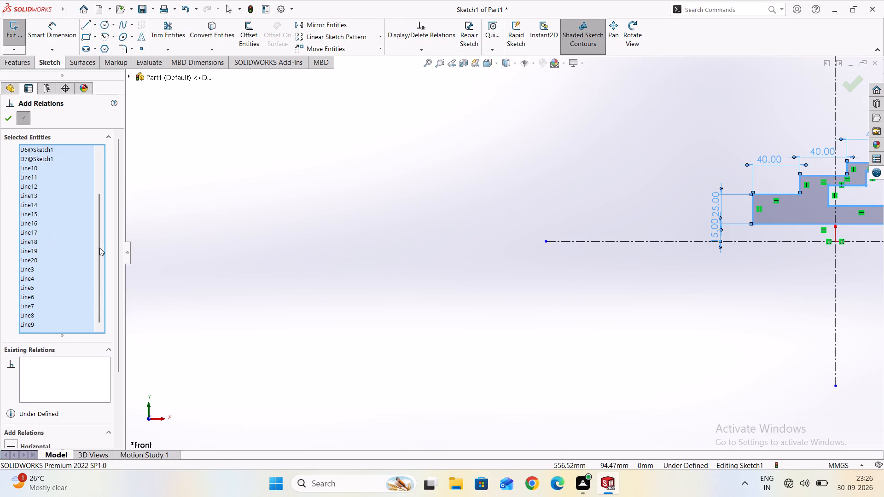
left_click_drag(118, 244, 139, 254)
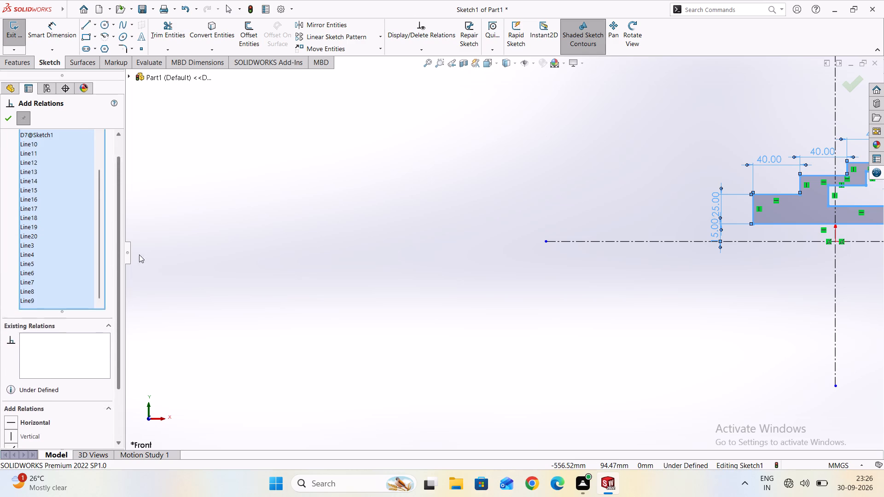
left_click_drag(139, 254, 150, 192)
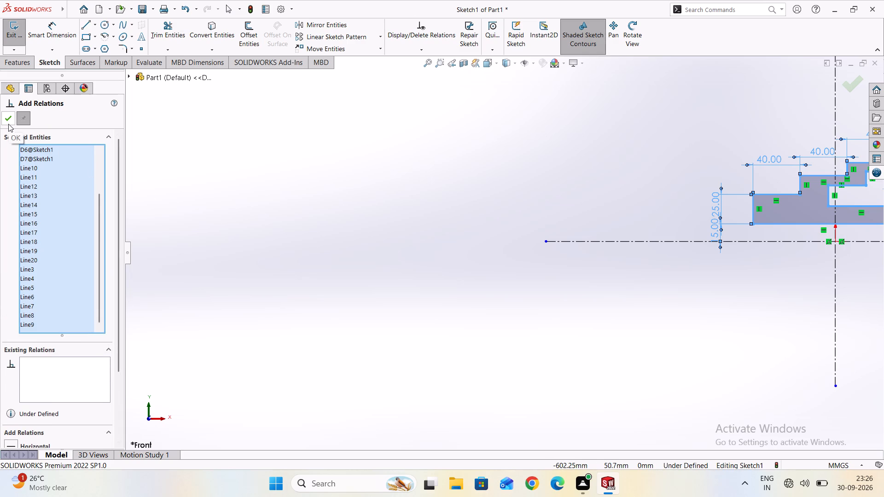
Try to fully define Sketch1 using only the selected lines of the stepped profile, calculating both relations and dimensions.
left_click(417, 52)
left_click(415, 85)
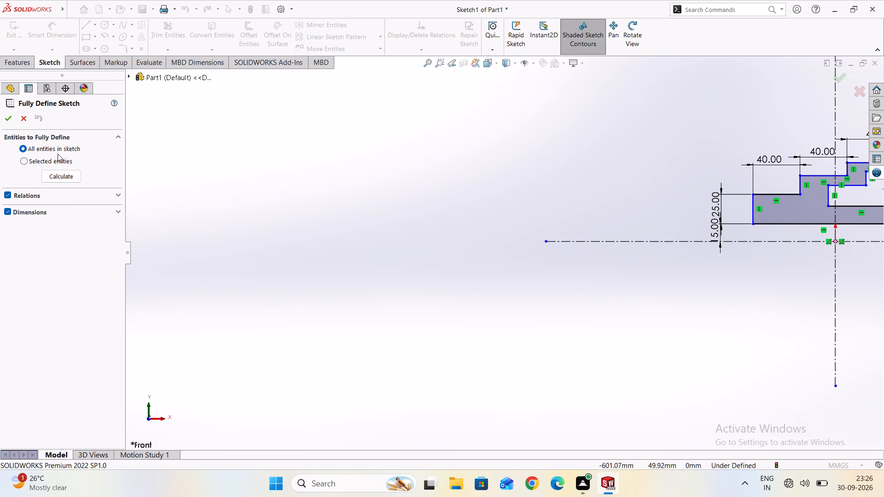
left_click(24, 162)
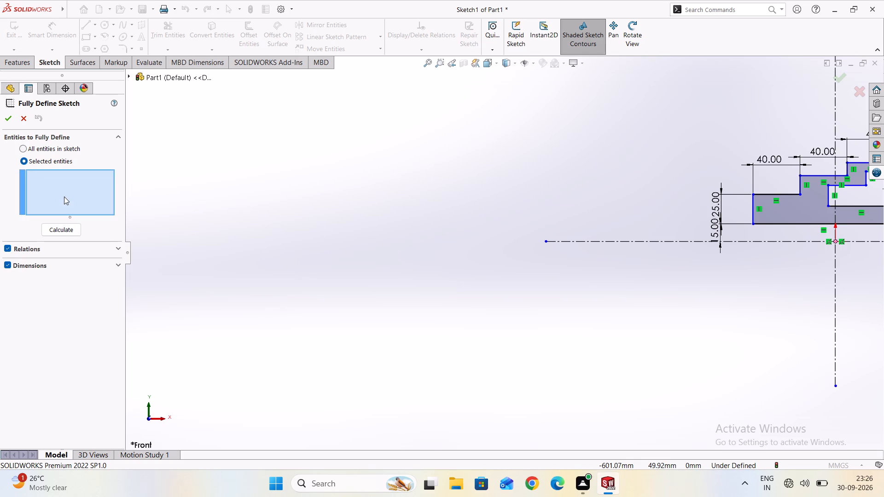
scroll(80, 203, "down", 3)
scroll(418, 139, "down", 3)
scroll(456, 142, "down", 2)
scroll(536, 189, "up", 4)
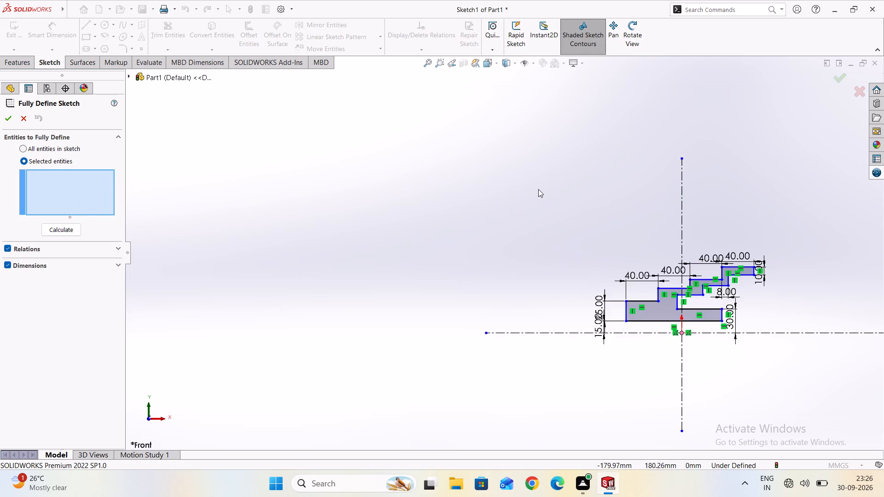
scroll(539, 190, "down", 5)
scroll(592, 257, "up", 5)
scroll(563, 299, "up", 3)
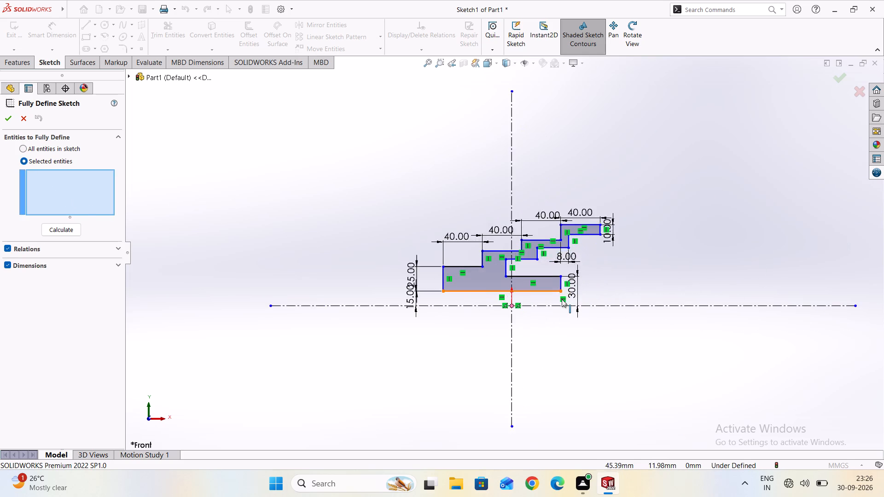
left_click_drag(262, 138, 680, 402)
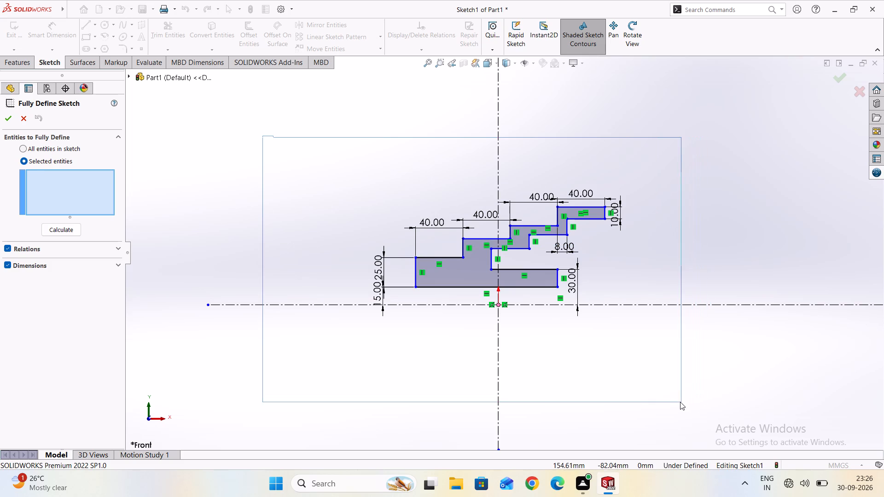
left_click_drag(680, 402, 680, 402)
scroll(75, 278, "down", 5)
left_click(66, 366)
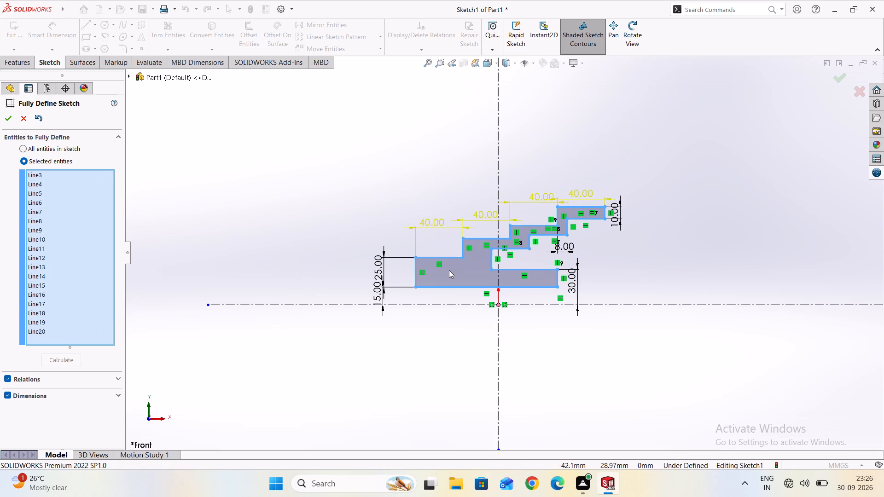
scroll(498, 239, "up", 4)
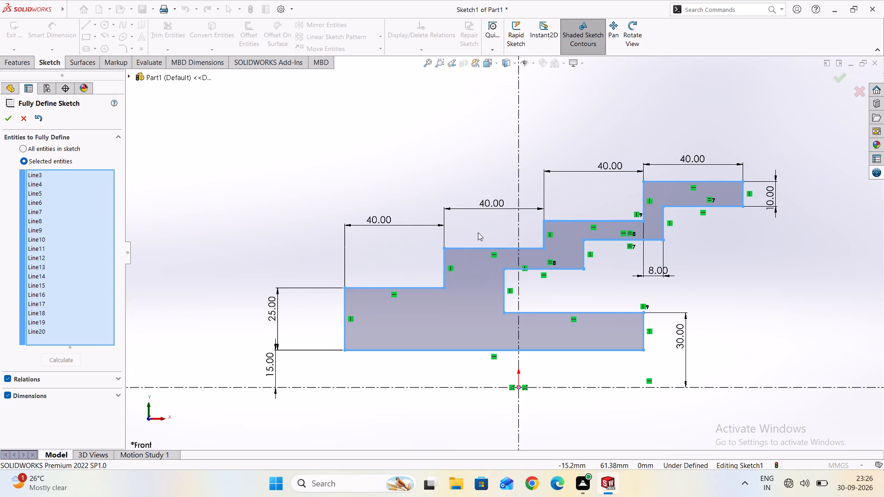
scroll(455, 235, "up", 2)
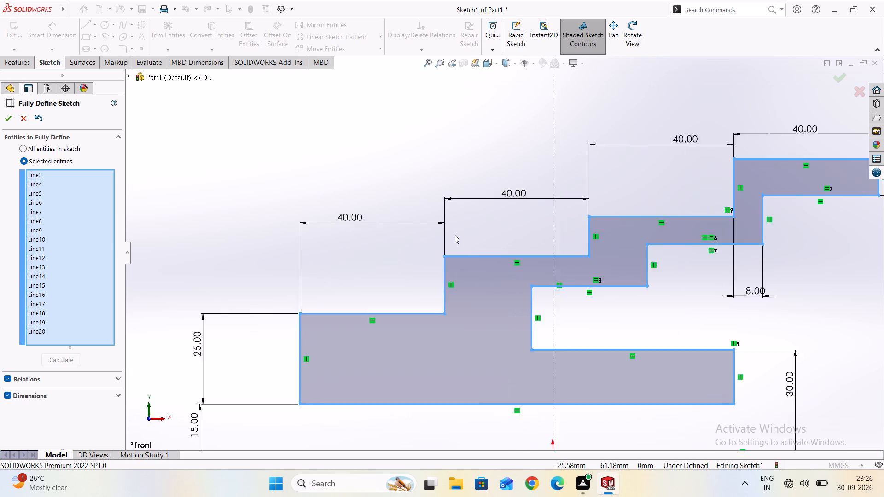
scroll(455, 235, "up", 3)
scroll(455, 235, "down", 5)
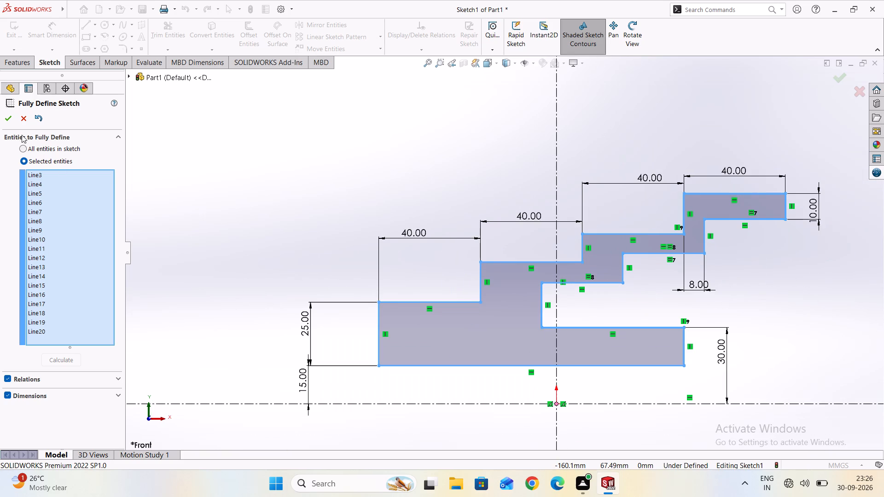
left_click(12, 124)
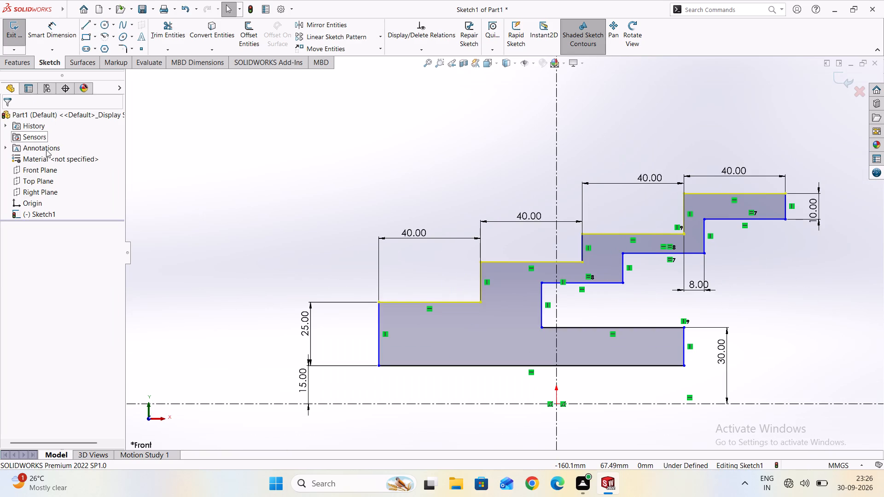
Delete the four 40 mm width dimensions on the outer steps and the 25 mm height dimension of the lowest step.
scroll(361, 216, "down", 3)
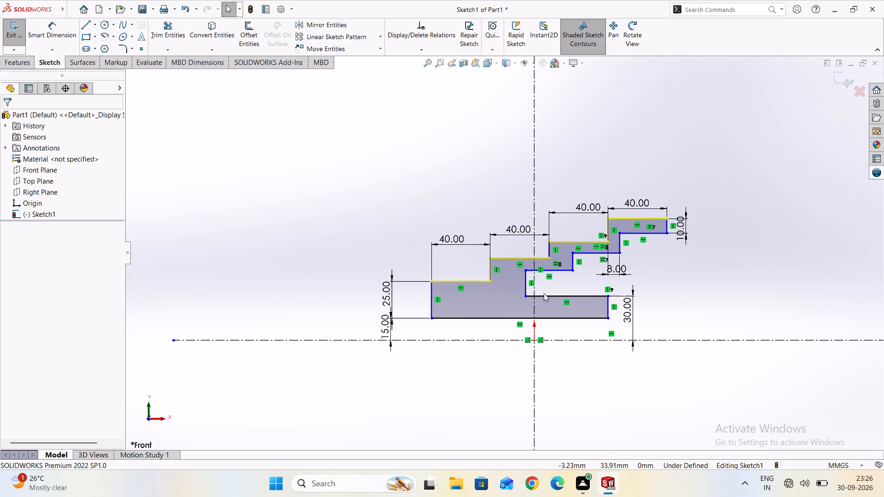
scroll(640, 276, "down", 1)
scroll(622, 271, "up", 1)
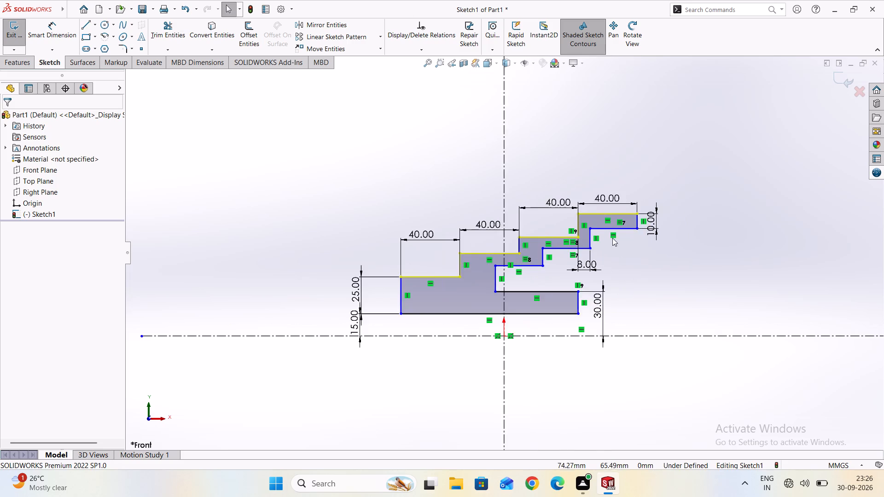
scroll(608, 236, "up", 5)
scroll(605, 259, "down", 4)
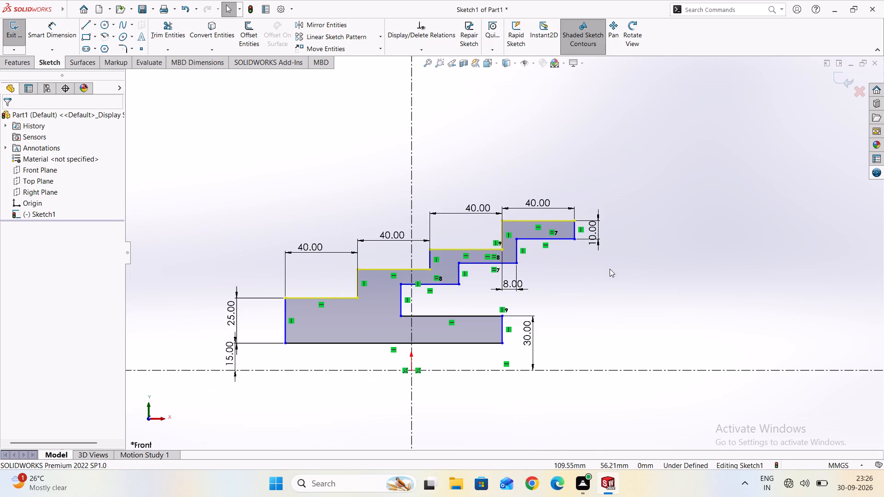
key("Escape")
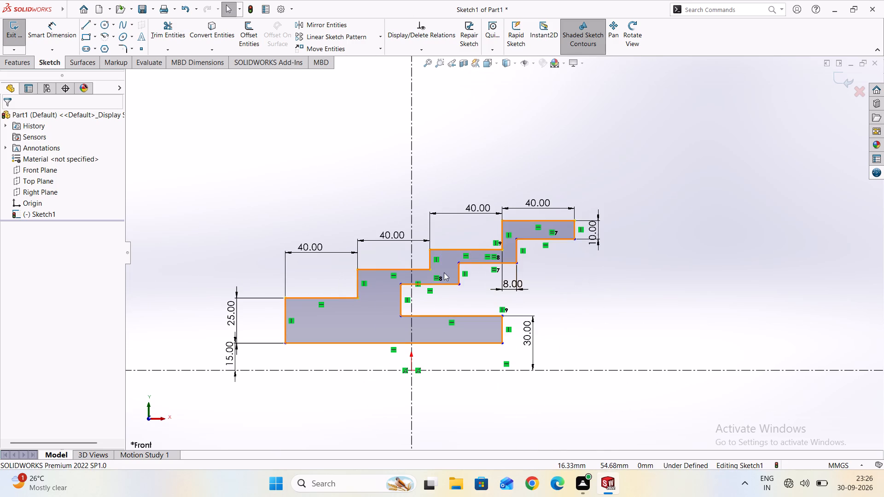
right_click(539, 208)
left_click(572, 331)
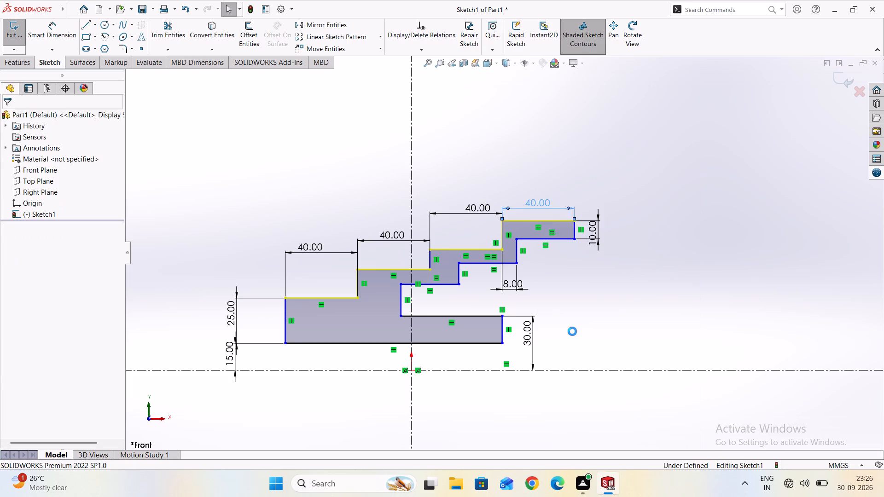
scroll(513, 275, "down", 3)
scroll(385, 280, "up", 1)
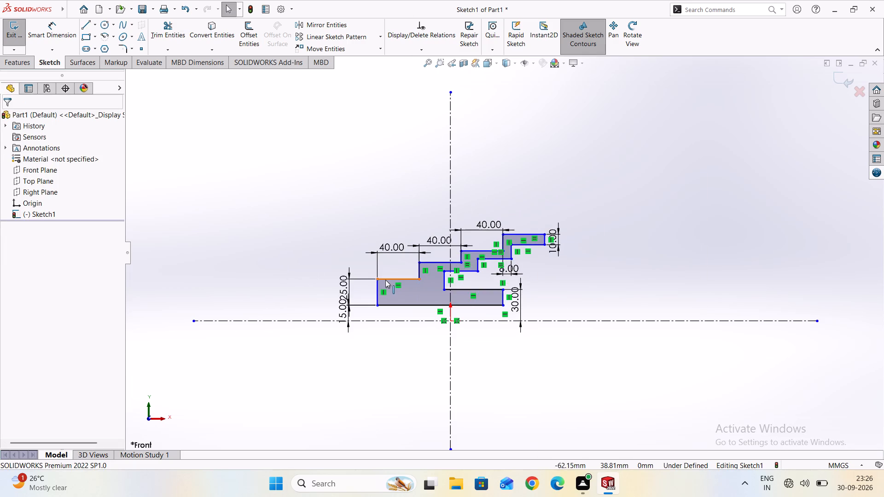
scroll(385, 280, "up", 2)
right_click(369, 274)
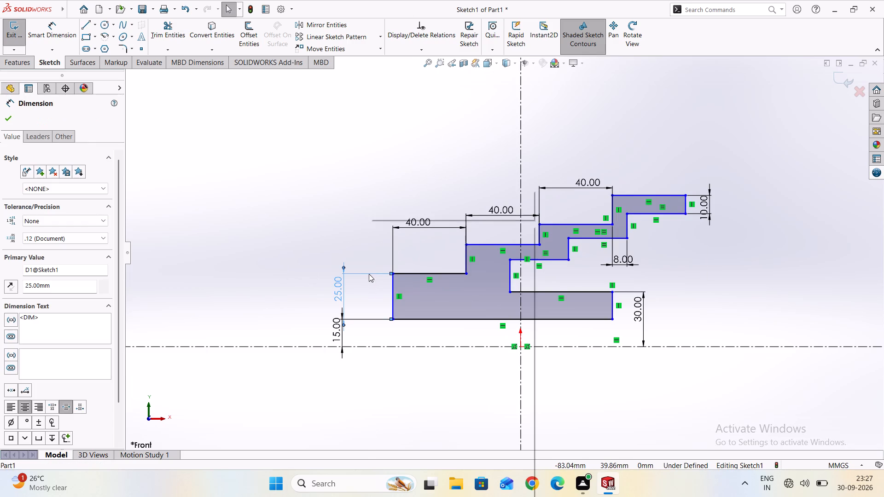
left_click(419, 352)
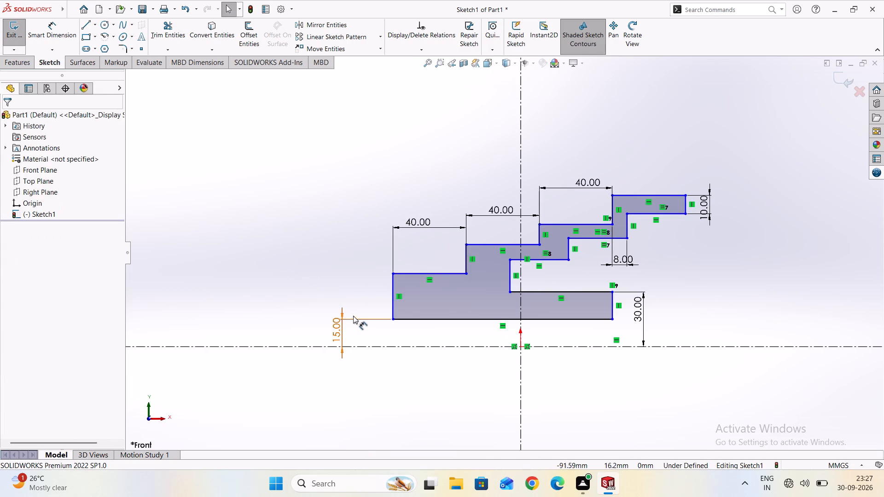
right_click(404, 223)
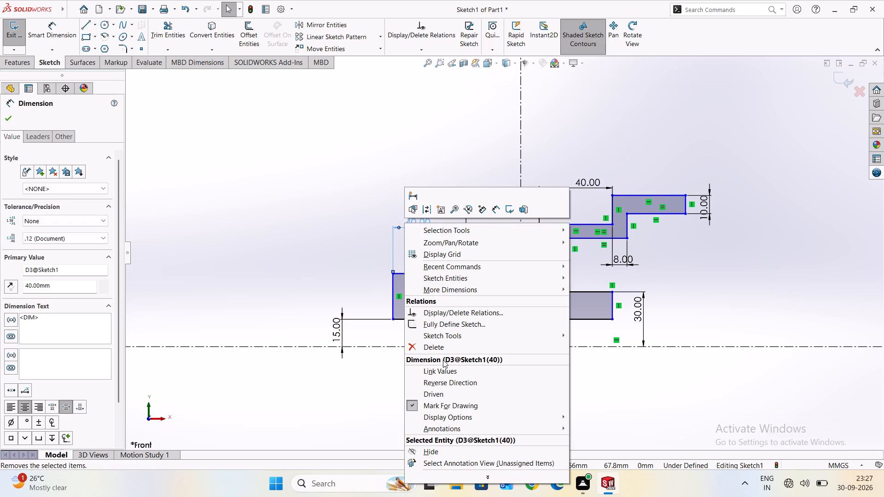
left_click(439, 350)
right_click(487, 212)
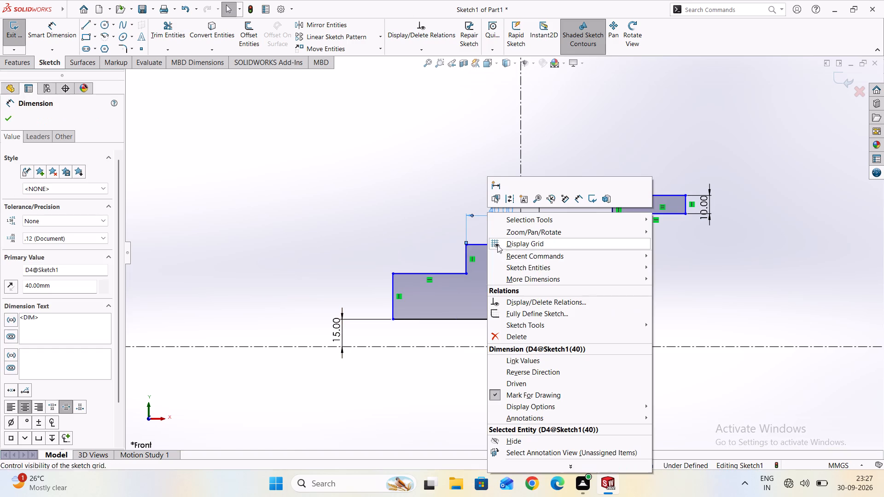
left_click(512, 337)
right_click(553, 186)
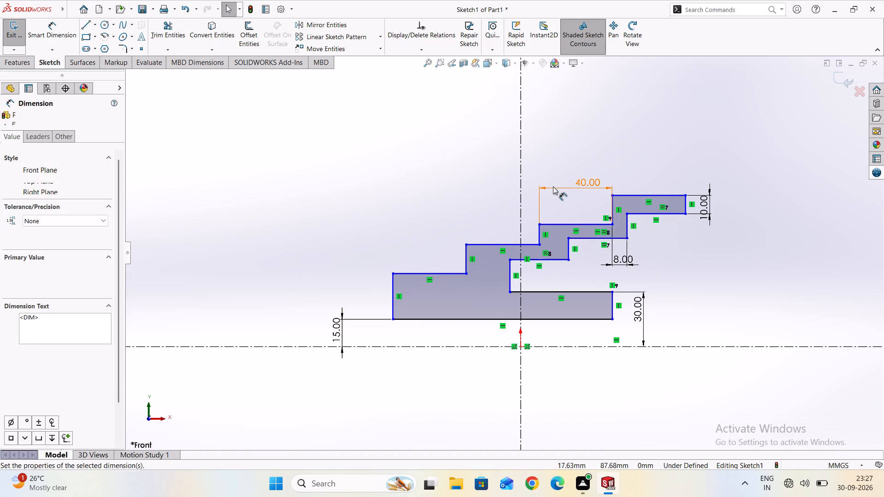
left_click(592, 313)
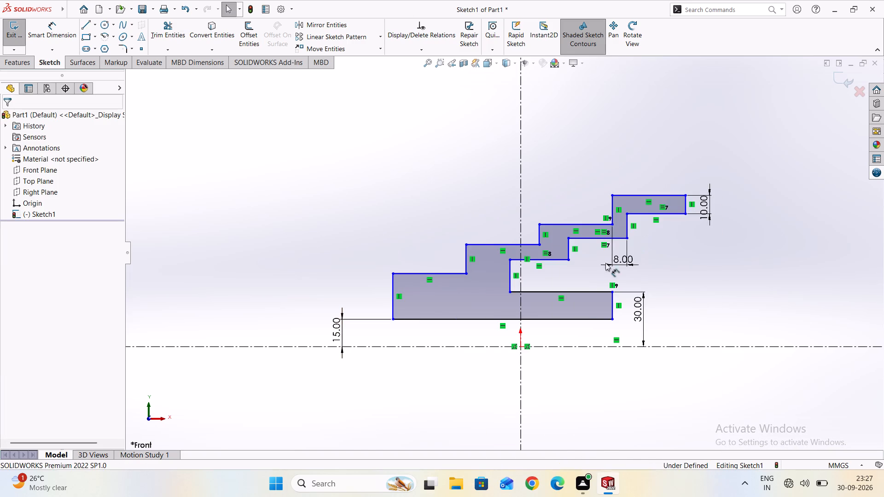
Delete the 8 mm riser offset, the 10 mm top step thickness and the 30 mm lower arm height dimensions.
right_click(616, 260)
left_click(642, 366)
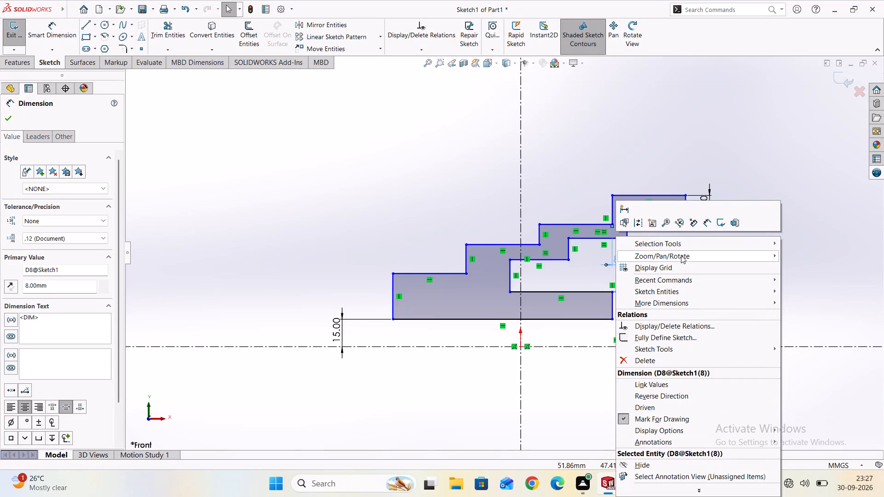
left_click(638, 363)
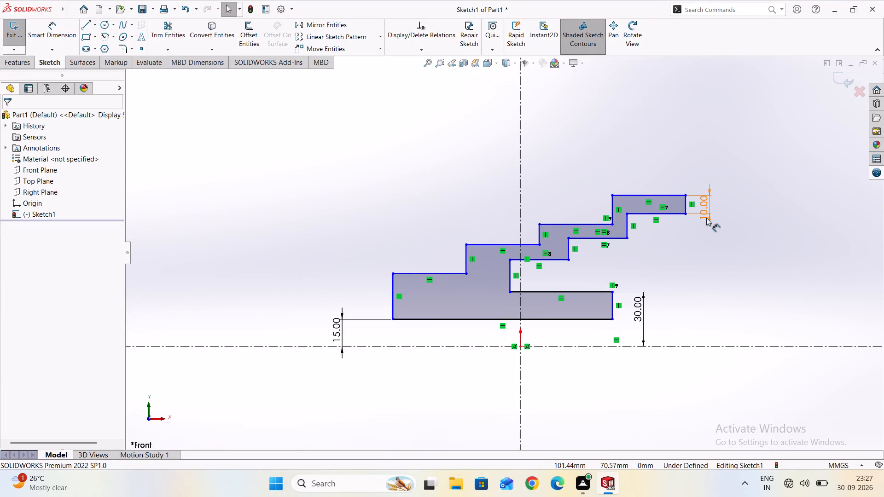
right_click(706, 218)
left_click(725, 343)
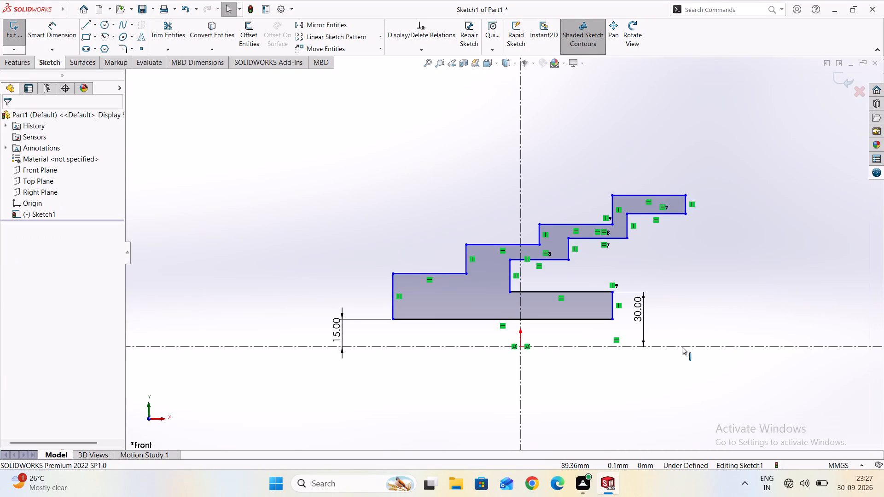
right_click(638, 328)
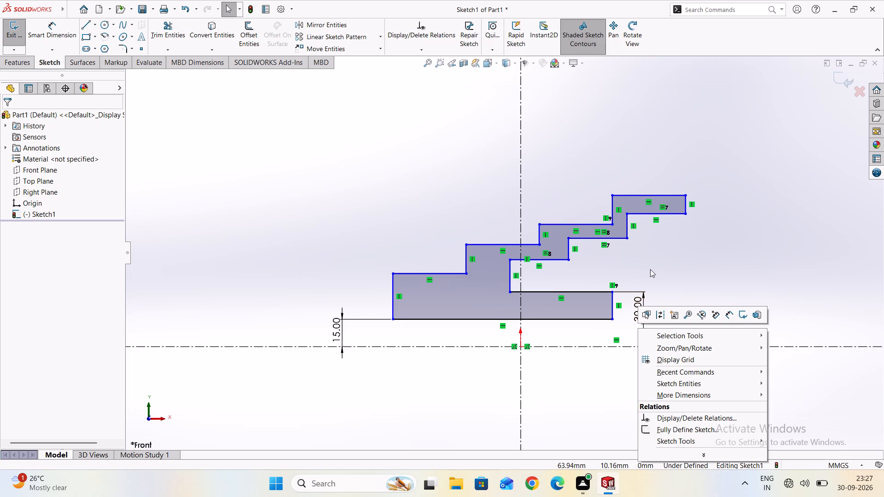
key("Escape")
right_click(643, 304)
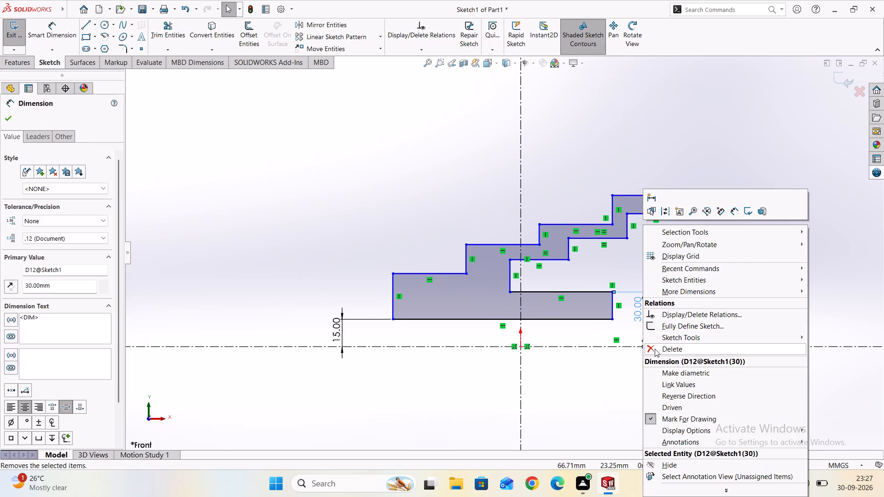
left_click(656, 349)
Fully define Sketch1 using only the selected lines of the stepped profile, calculating both relations and dimensions.
scroll(432, 213, "down", 2)
left_click_drag(300, 138, 301, 138)
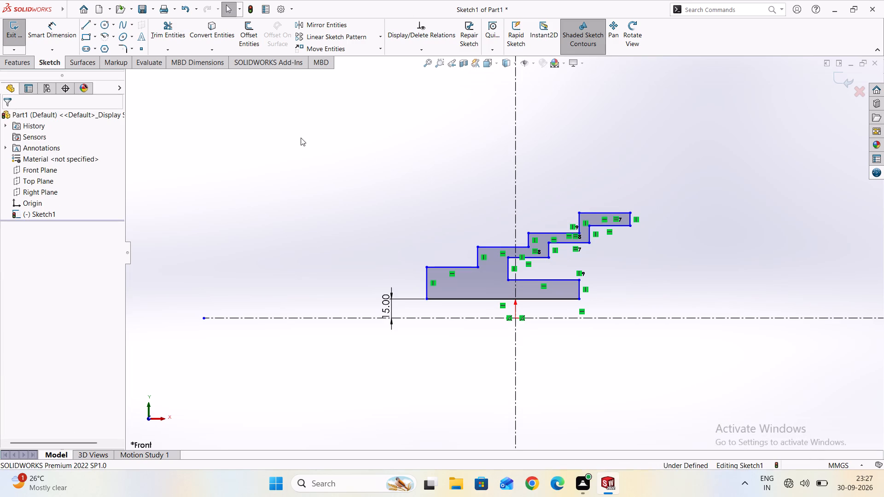
left_click_drag(301, 138, 589, 202)
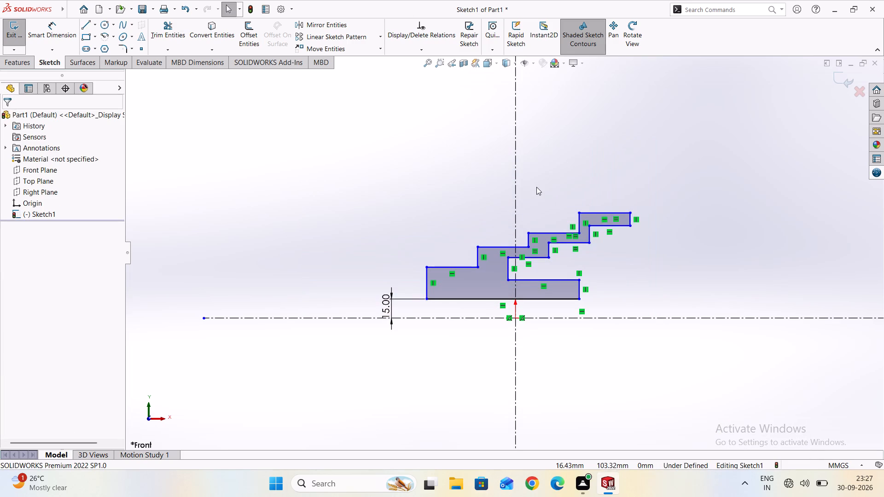
left_click(429, 51)
left_click(428, 83)
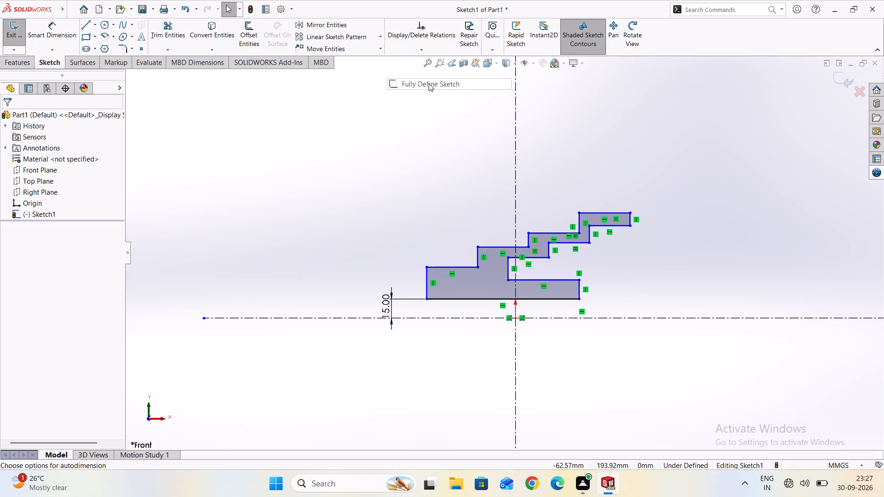
left_click_drag(349, 133, 543, 133)
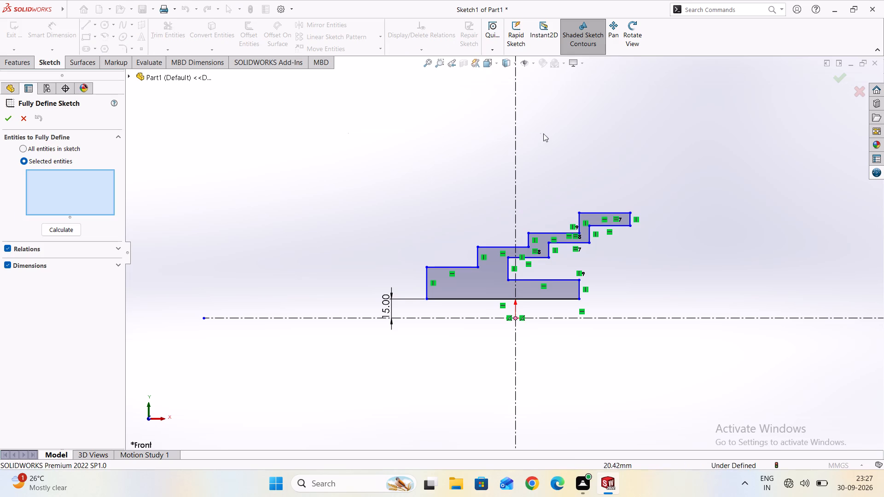
left_click_drag(543, 133, 547, 135)
left_click_drag(355, 128, 681, 303)
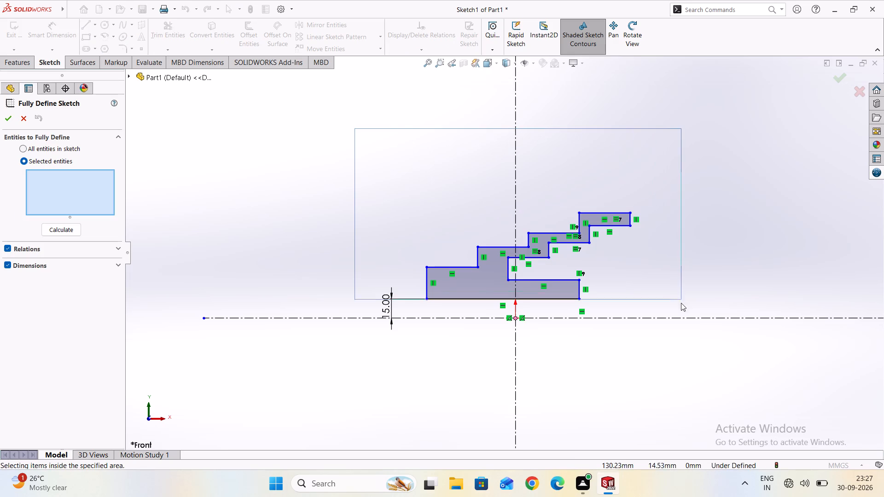
left_click_drag(681, 303, 682, 362)
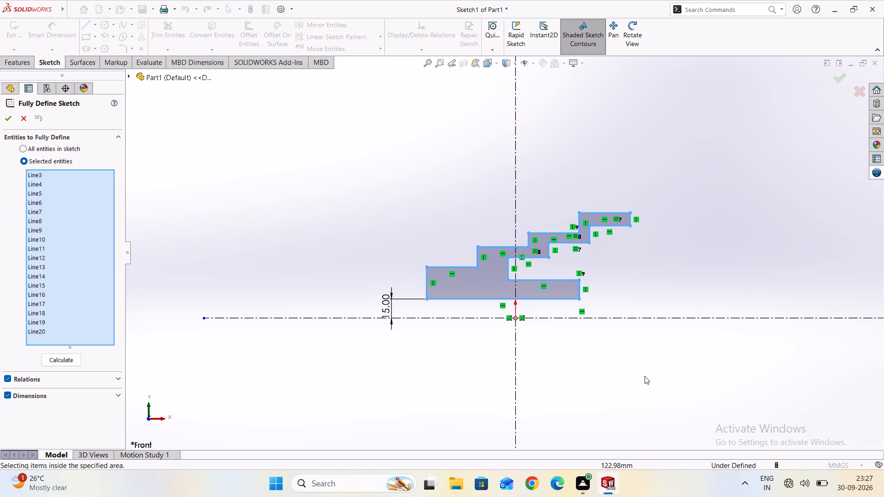
scroll(18, 264, "down", 4)
left_click(73, 360)
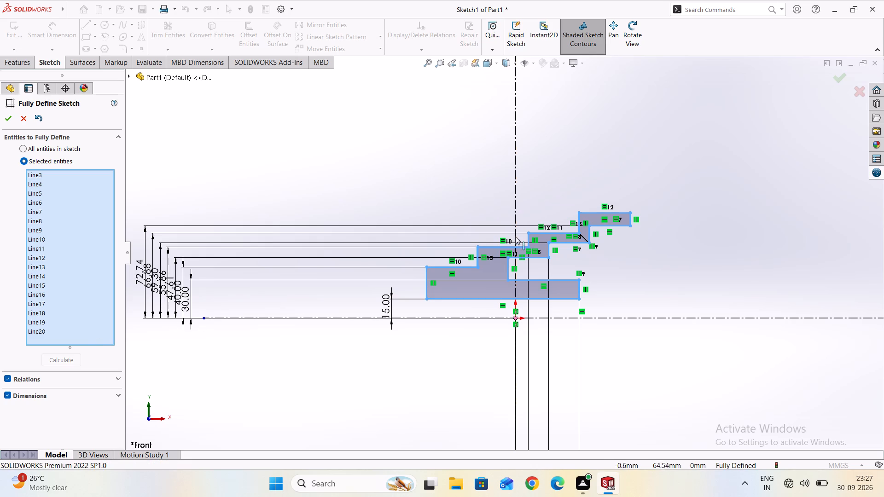
scroll(585, 256, "up", 3)
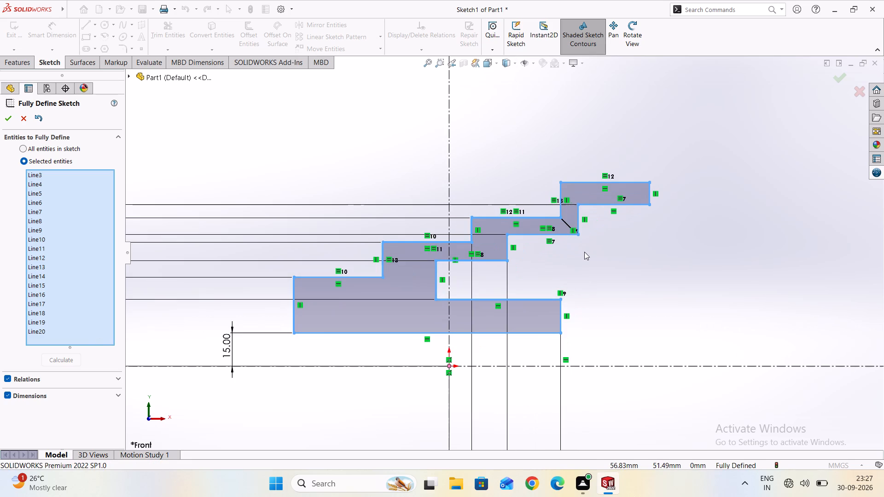
scroll(584, 252, "down", 7)
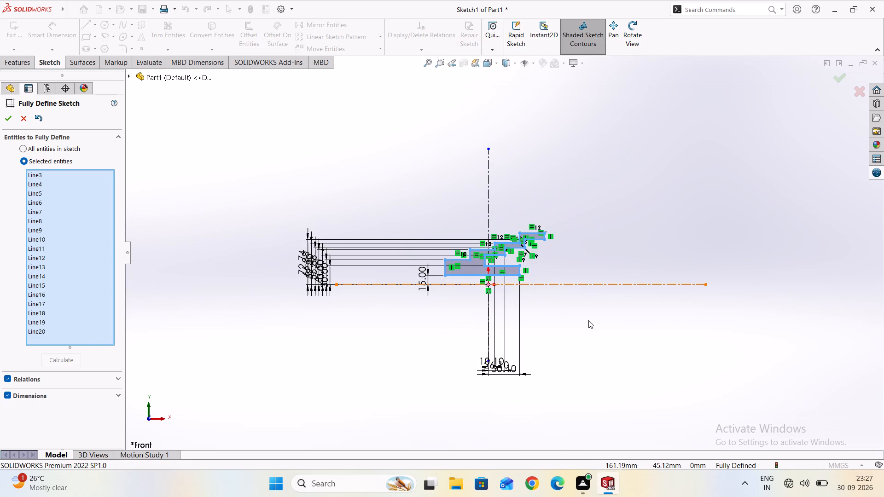
scroll(467, 282, "up", 9)
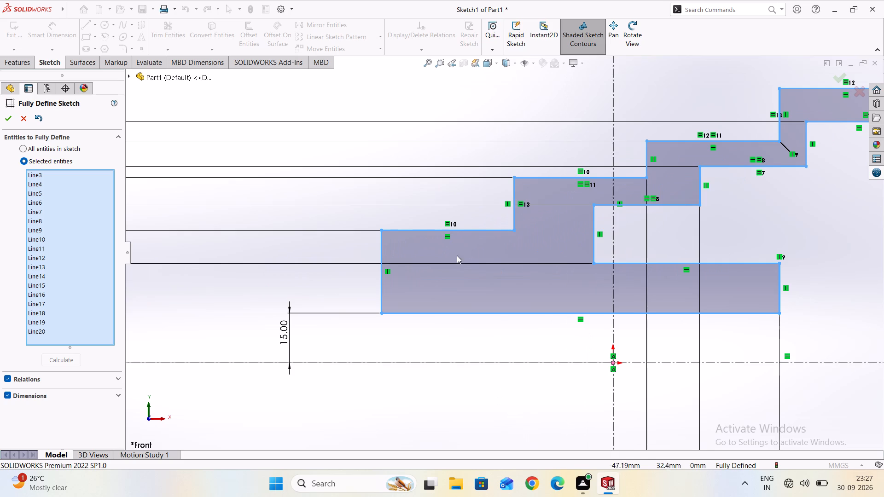
scroll(482, 243, "up", 3)
scroll(482, 243, "down", 7)
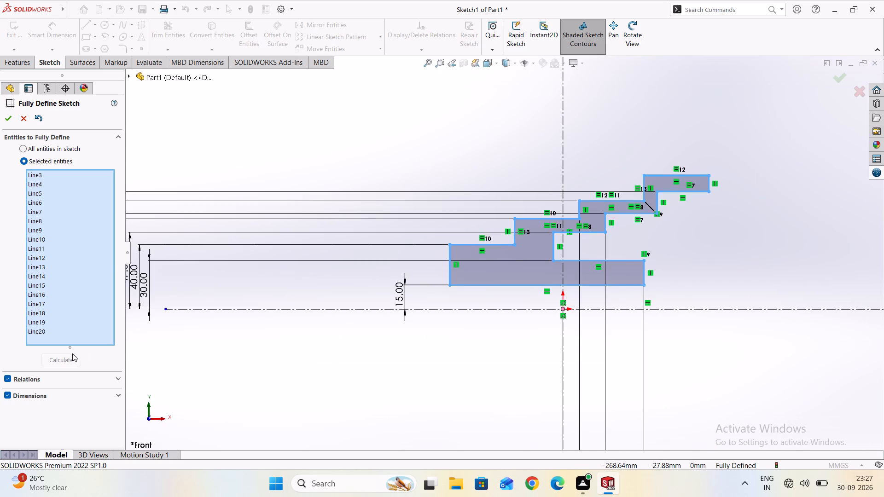
left_click(9, 119)
Examine the generated horizontal and vertical dimensions and the equal and collinear-type relations across the stepped profile in Sketch1.
scroll(284, 206, "down", 3)
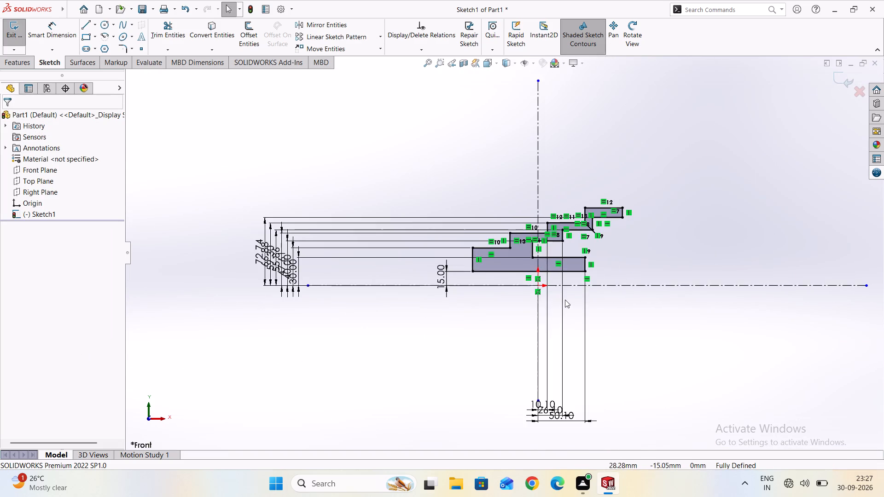
scroll(565, 278, "down", 3)
scroll(552, 270, "up", 5)
scroll(384, 231, "up", 3)
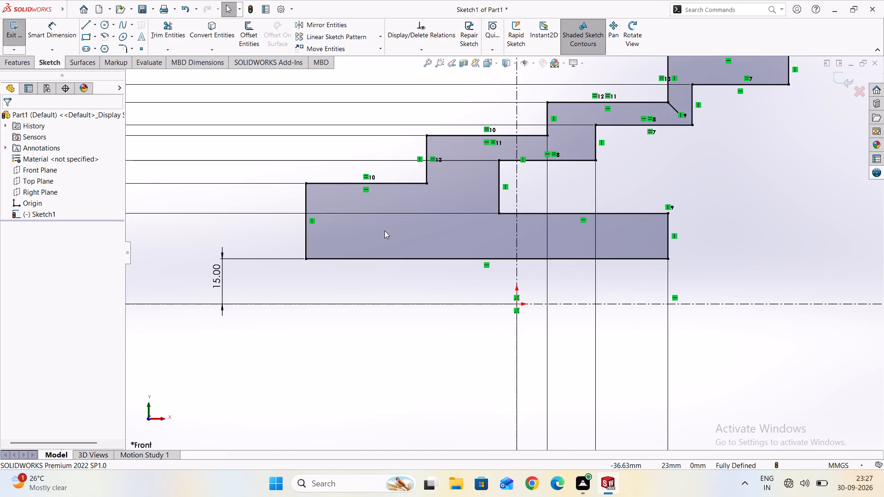
scroll(384, 231, "down", 9)
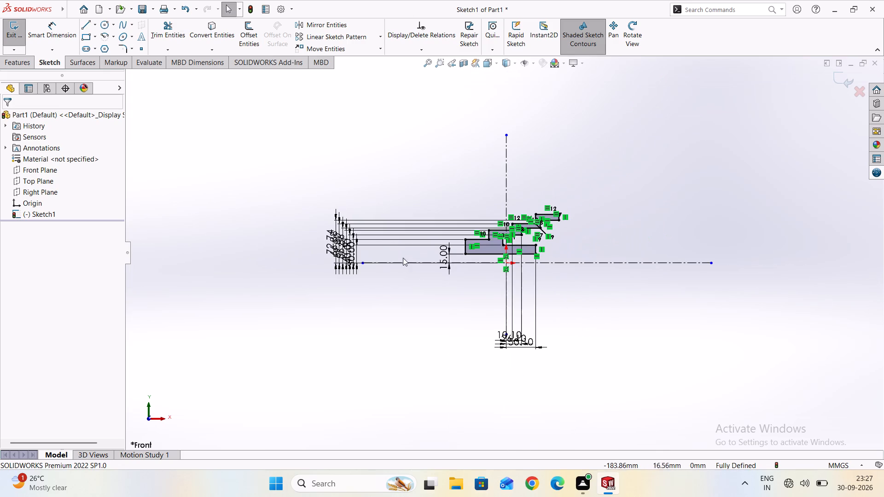
scroll(553, 348, "up", 5)
scroll(453, 295, "up", 6)
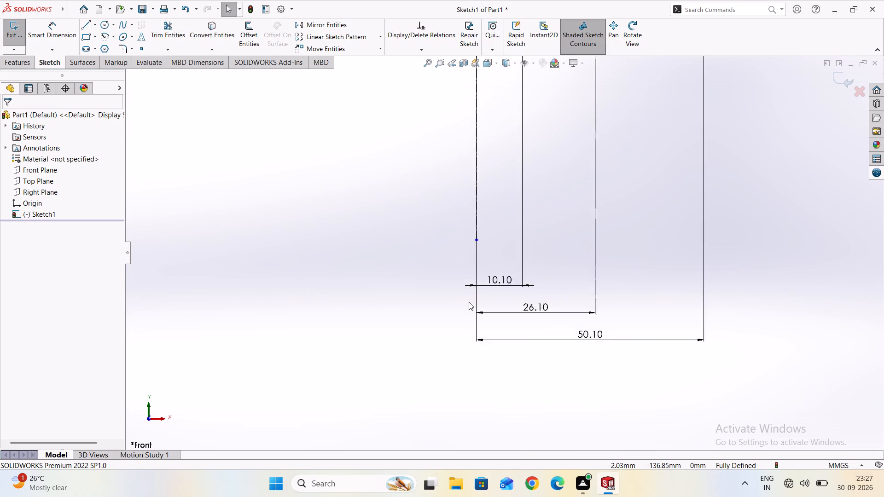
scroll(469, 302, "up", 2)
scroll(469, 302, "down", 14)
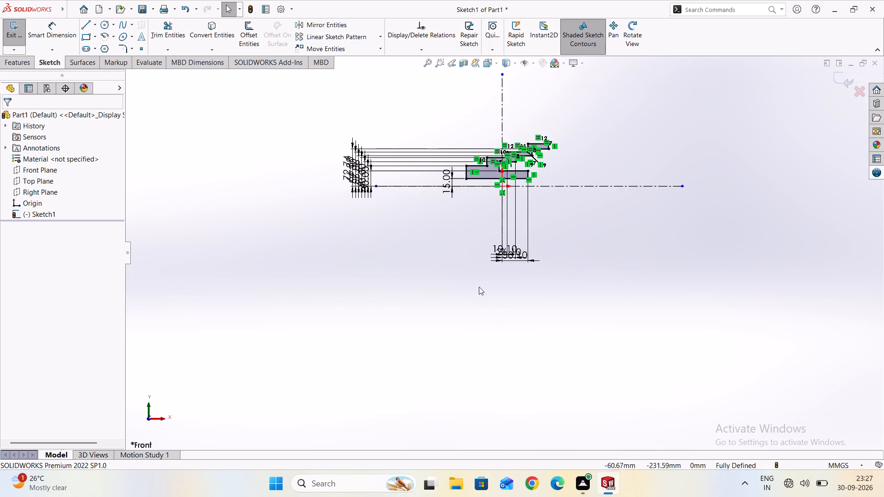
scroll(520, 155, "up", 12)
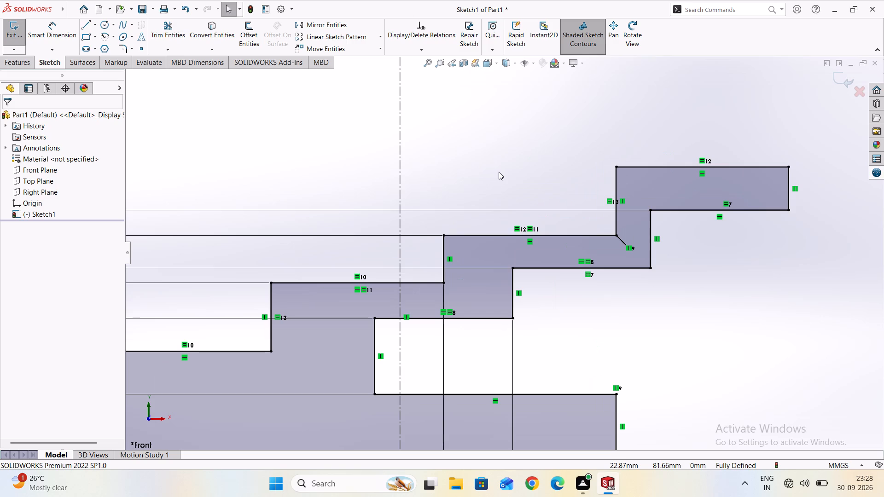
scroll(559, 169, "down", 4)
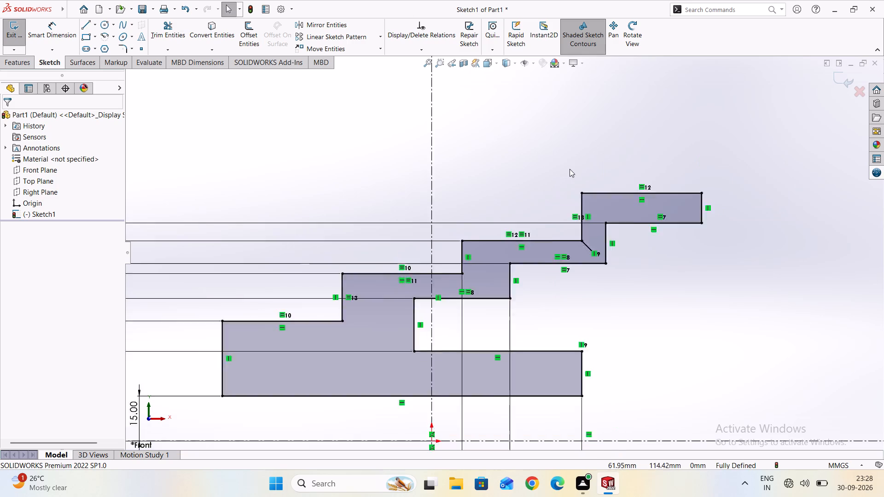
scroll(571, 170, "down", 3)
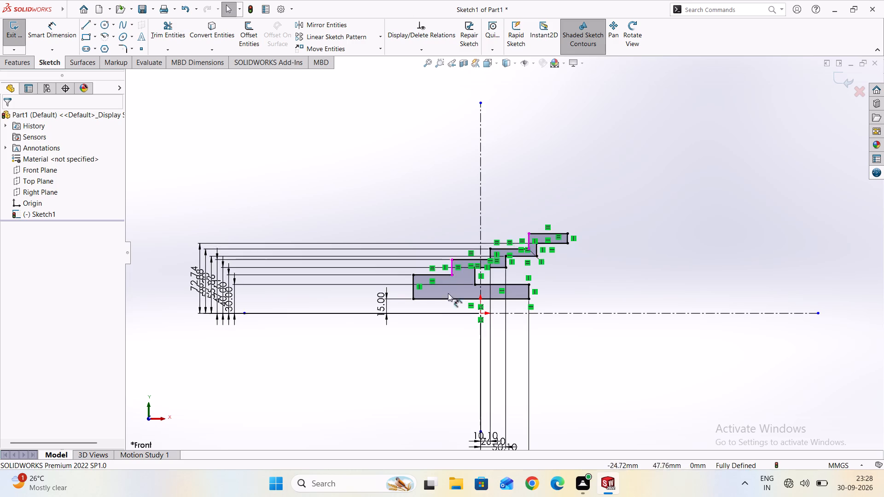
scroll(447, 302, "up", 5)
scroll(314, 258, "up", 1)
scroll(384, 286, "up", 1)
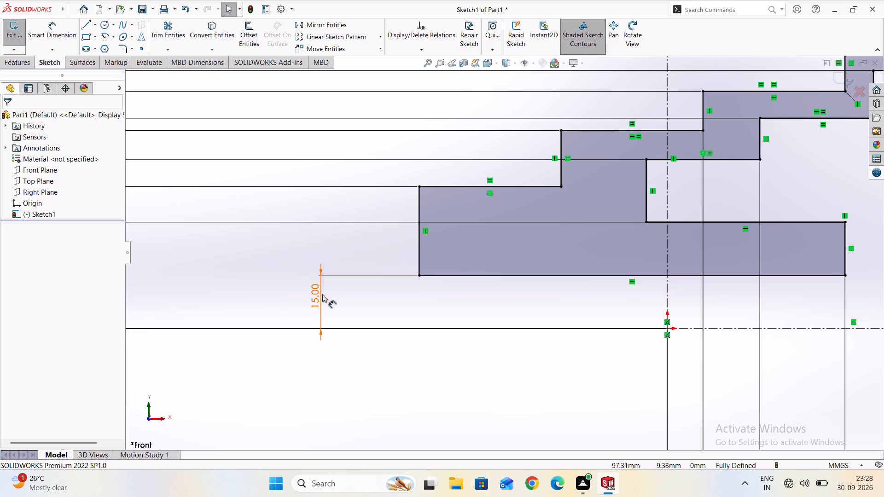
scroll(275, 266, "down", 6)
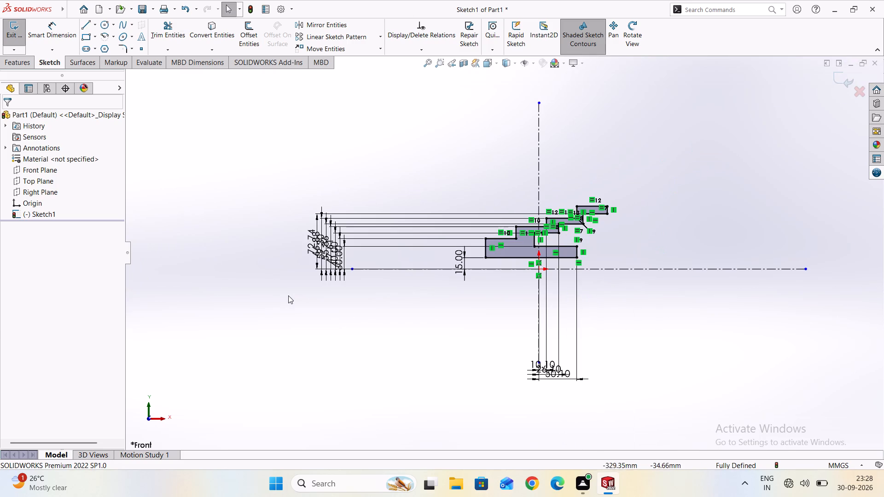
Create a blind Revolved Boss/Base from the stepped profile in Sketch1, with the horizontal centerline as the axis of revolution.
left_click(24, 66)
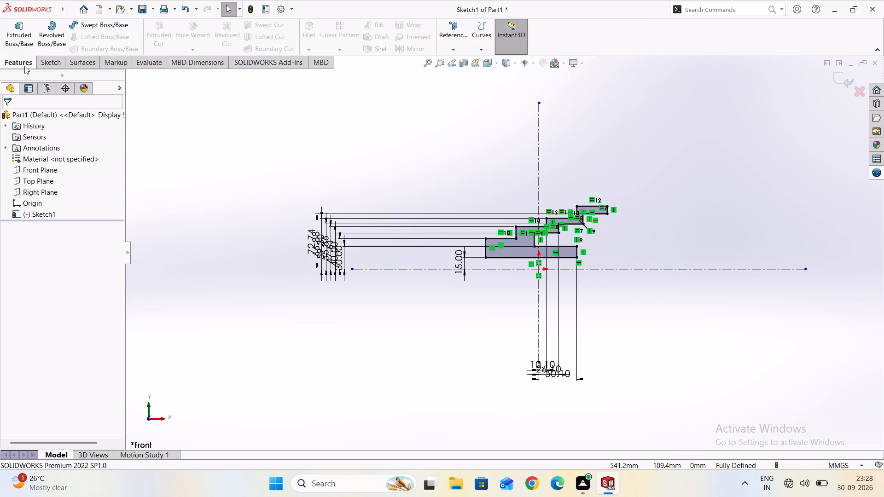
left_click(54, 39)
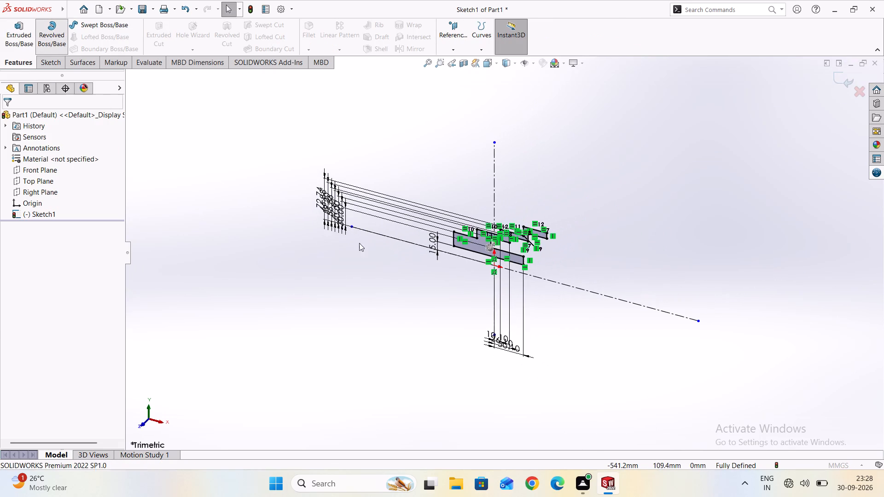
left_click(480, 248)
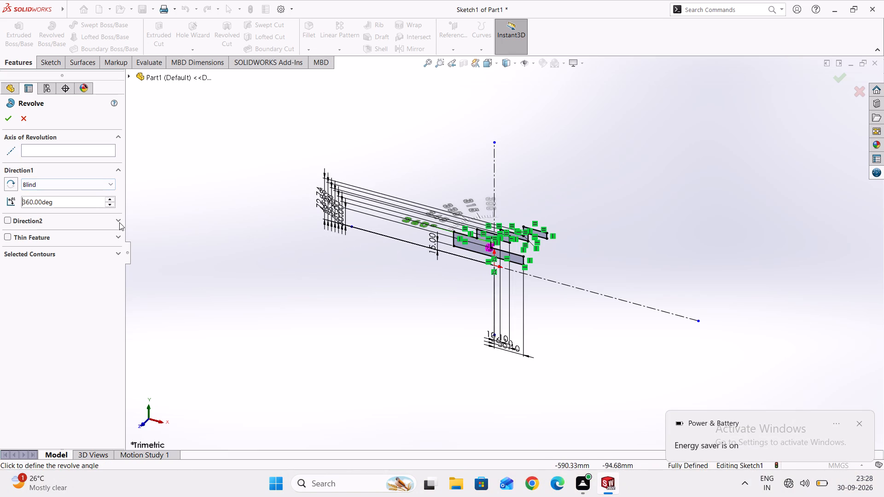
left_click(11, 123)
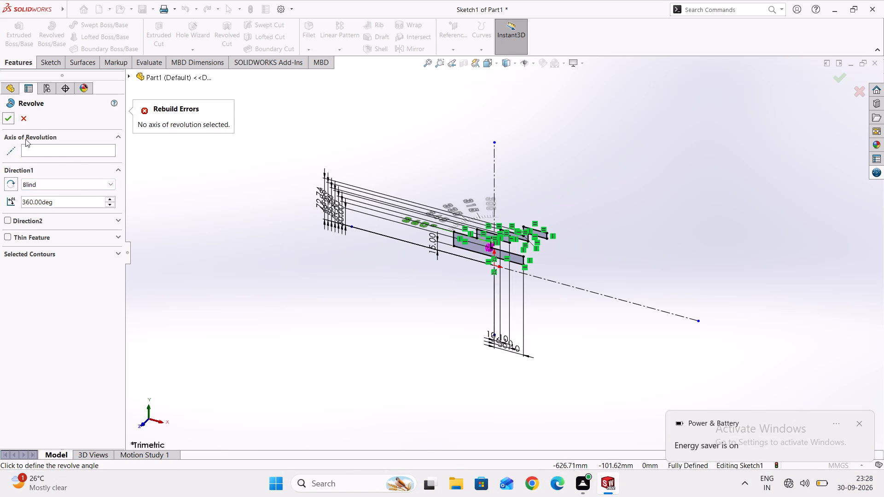
scroll(471, 248, "up", 4)
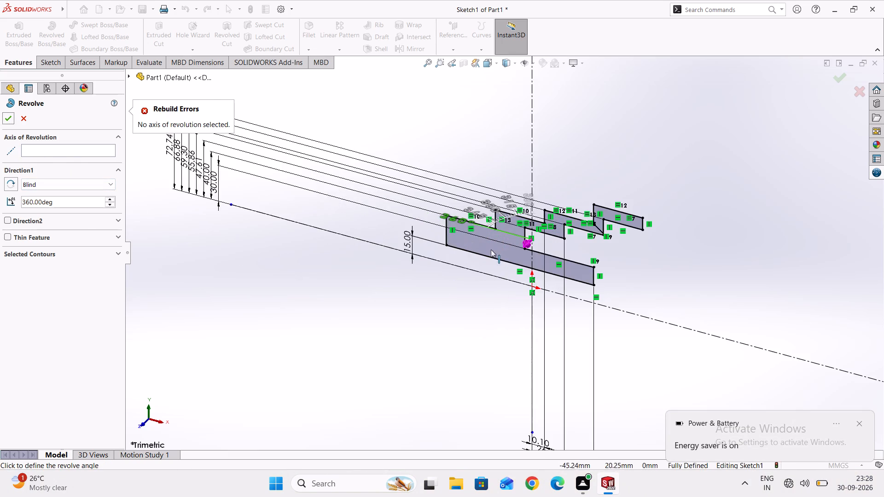
scroll(575, 264, "up", 4)
scroll(474, 214, "up", 9)
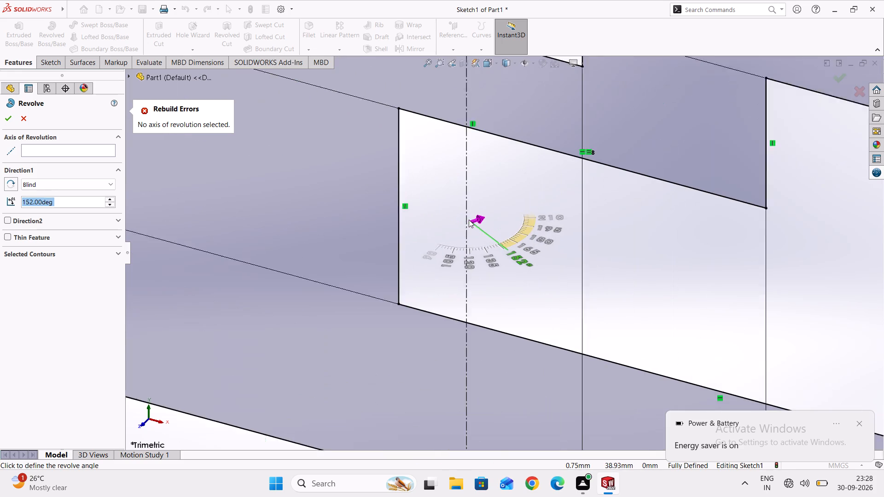
scroll(475, 248, "down", 7)
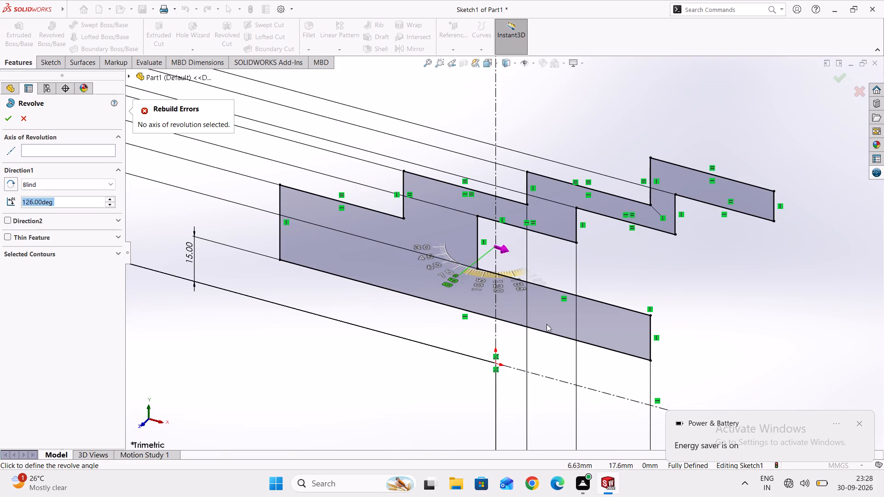
scroll(576, 259, "down", 7)
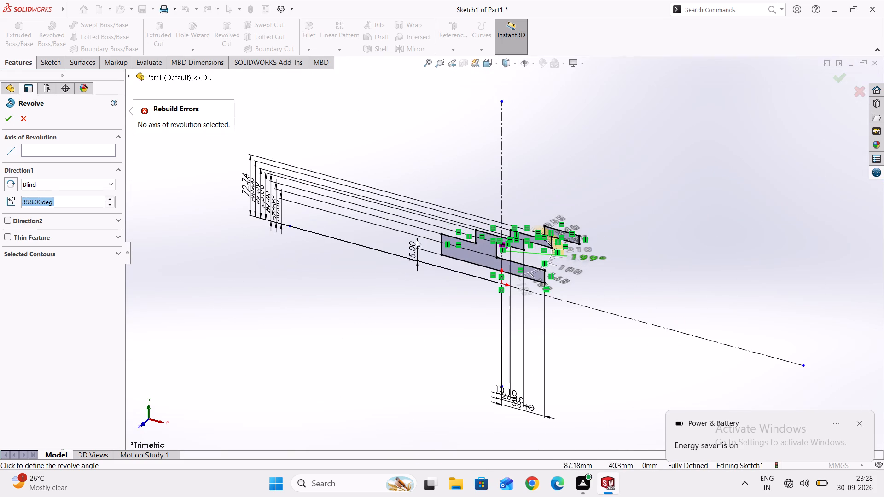
left_click(494, 280)
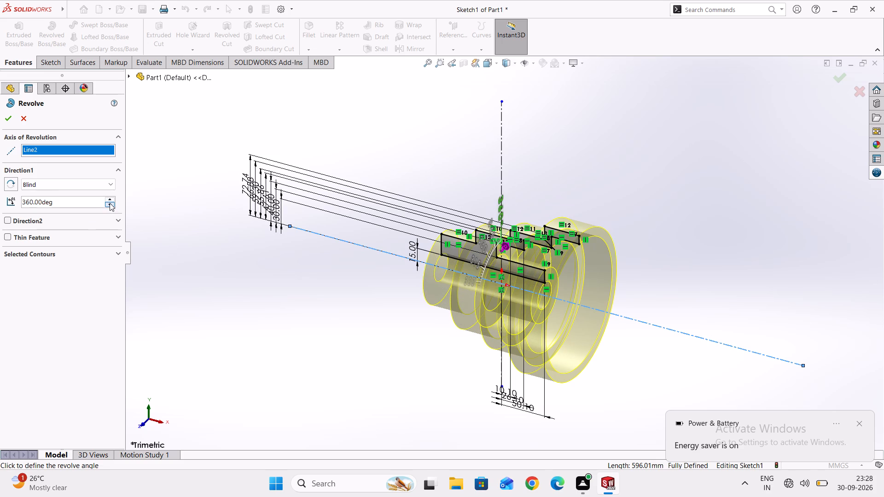
left_click(14, 119)
Examine the revolved stepped part from all sides, including its bore, stepped interior and the open gap along the sketch plane.
scroll(371, 272, "down", 2)
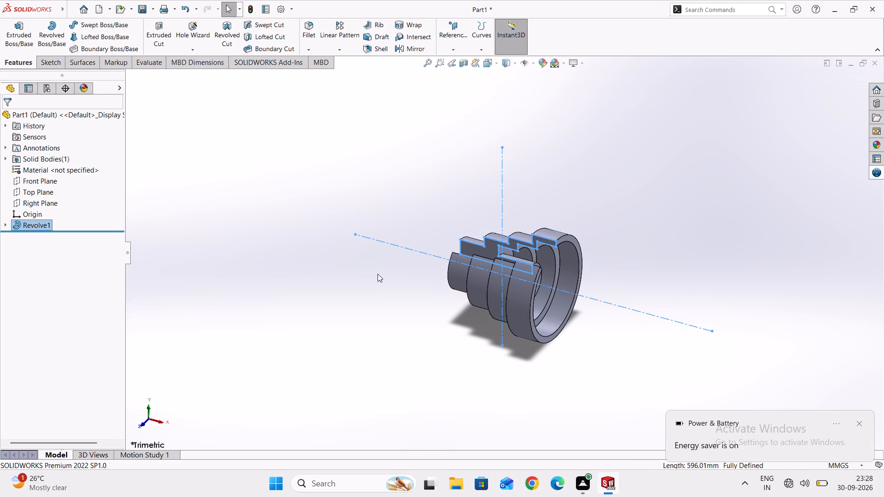
middle_click_drag(380, 275, 577, 388)
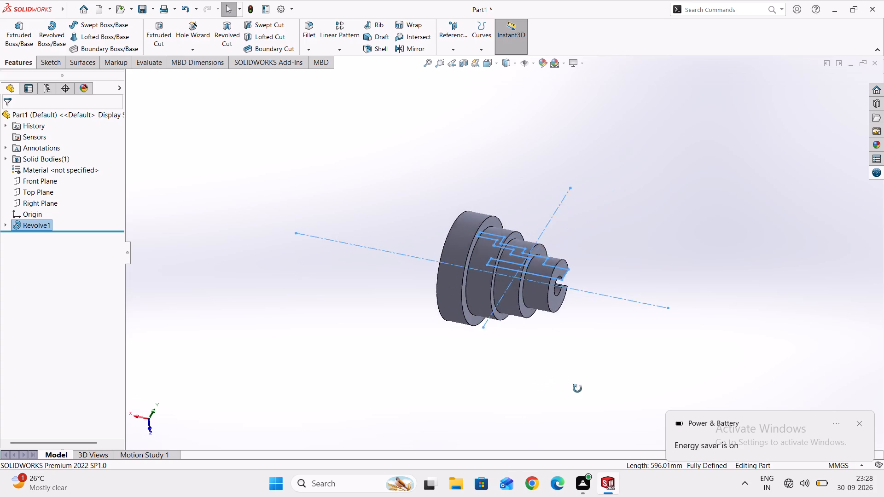
middle_click_drag(577, 388, 569, 307)
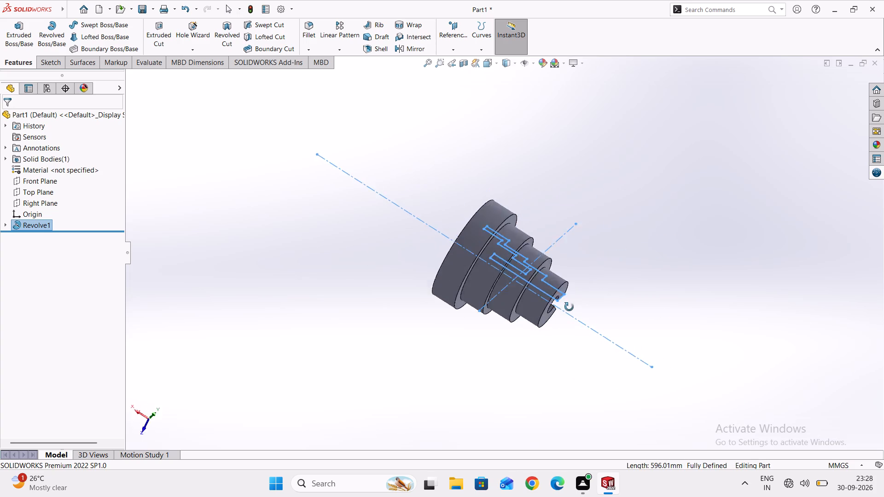
middle_click_drag(569, 307, 533, 139)
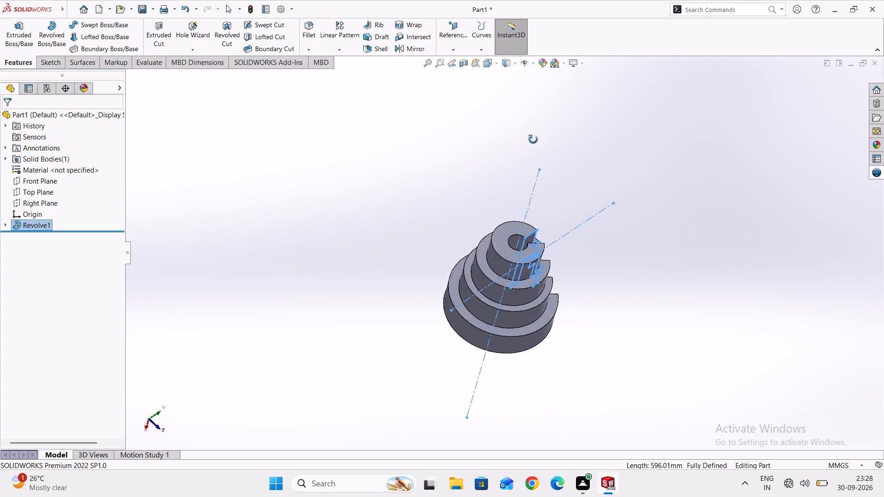
middle_click_drag(533, 139, 491, 368)
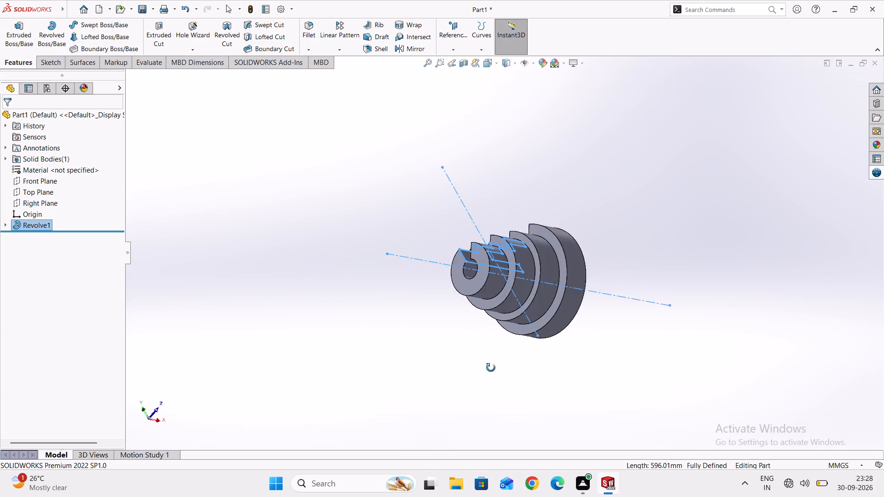
middle_click_drag(491, 368, 390, 168)
scroll(170, 209, "down", 1)
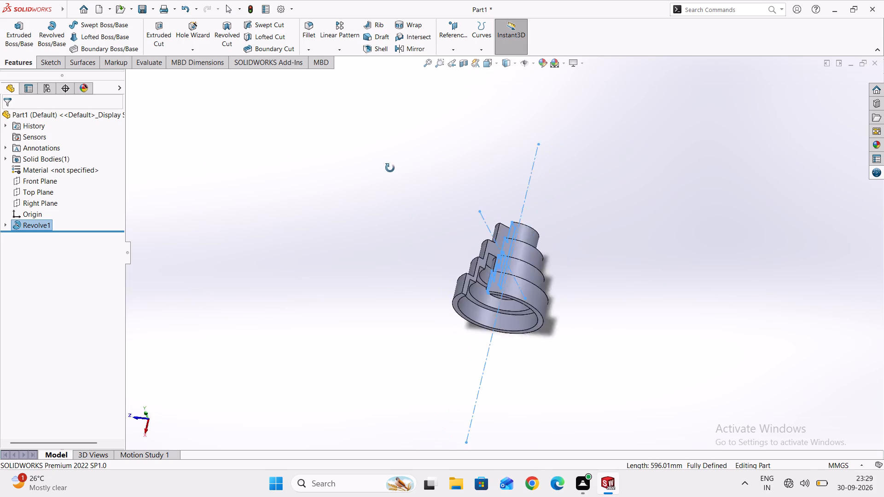
middle_click_drag(390, 168, 333, 280)
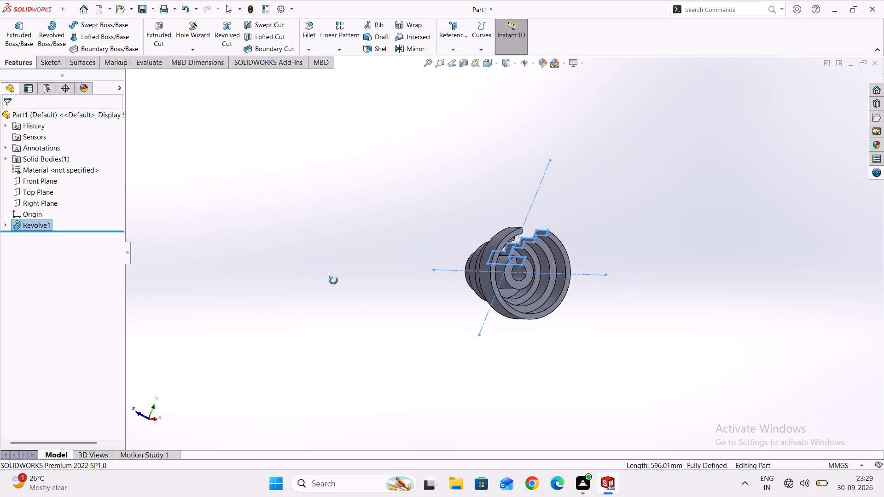
middle_click_drag(333, 280, 310, 337)
middle_click_drag(521, 198, 471, 242)
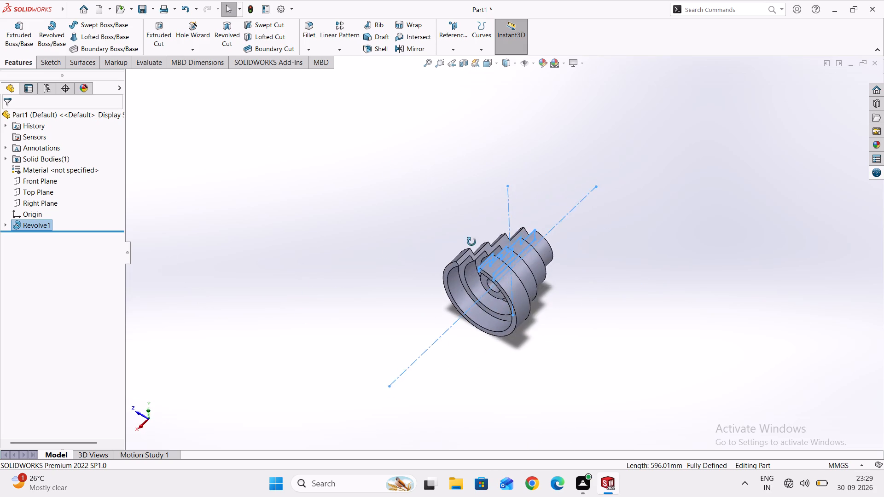
middle_click_drag(471, 242, 765, 252)
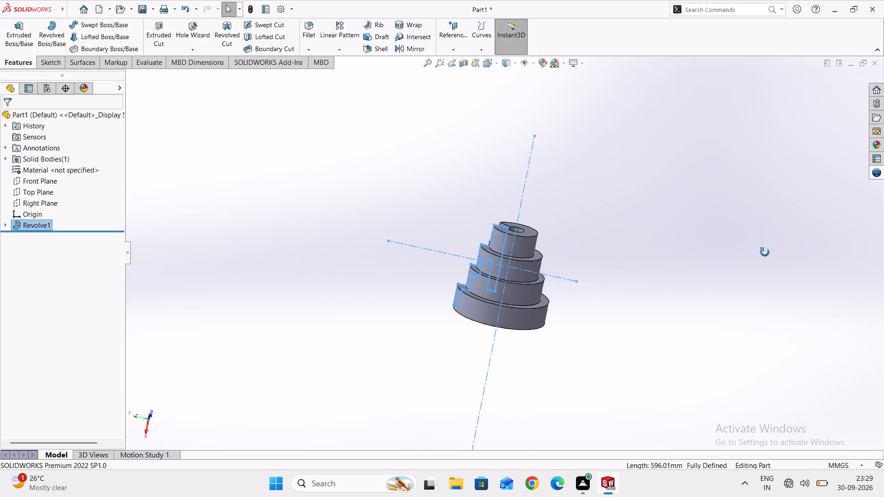
middle_click_drag(765, 252, 558, 248)
scroll(791, 168, "down", 1)
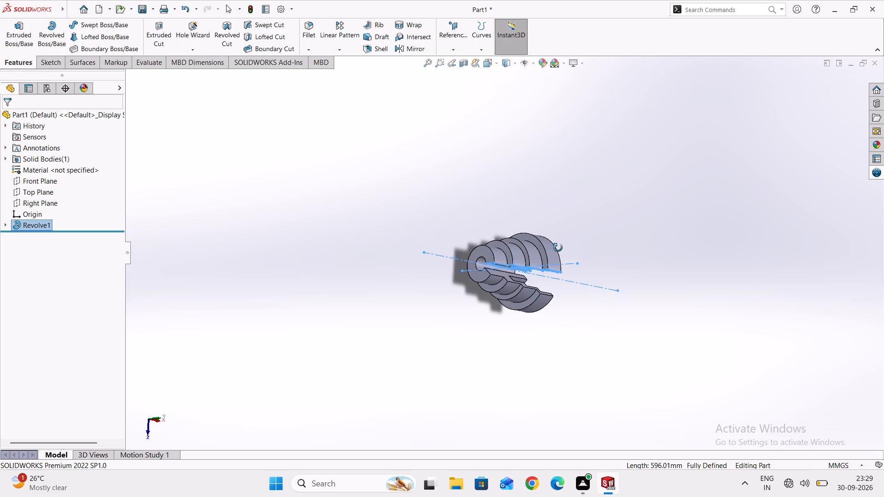
middle_click_drag(558, 248, 557, 232)
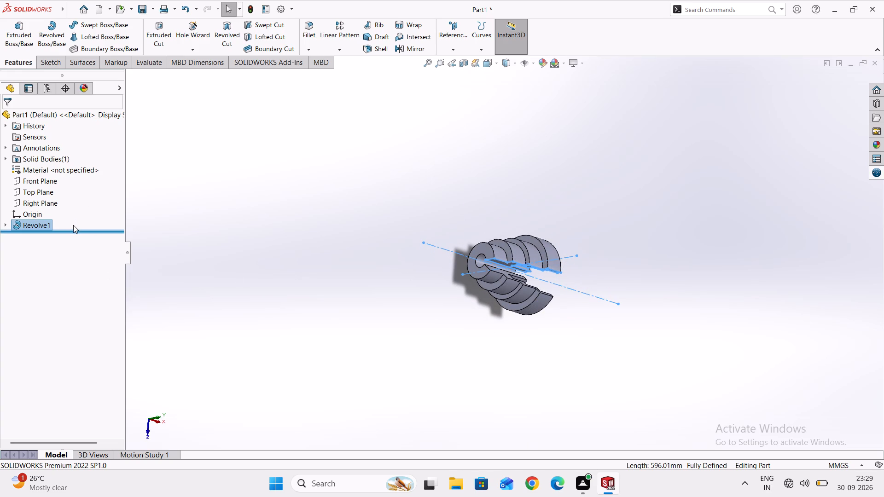
Undo the revolved feature made from the stepped profile in Sketch1.
key("ctrl+z")
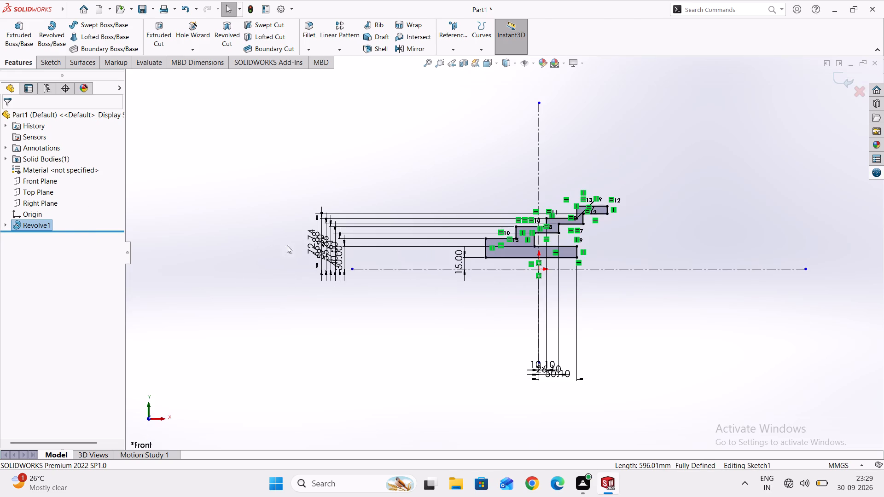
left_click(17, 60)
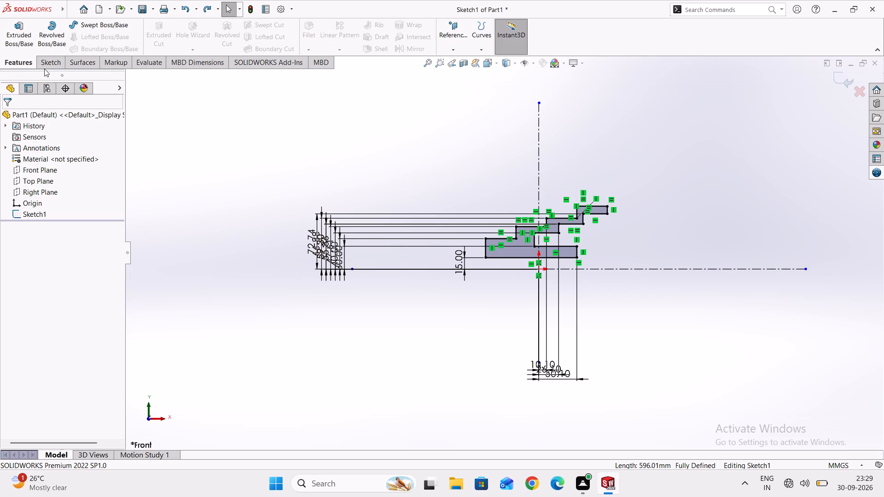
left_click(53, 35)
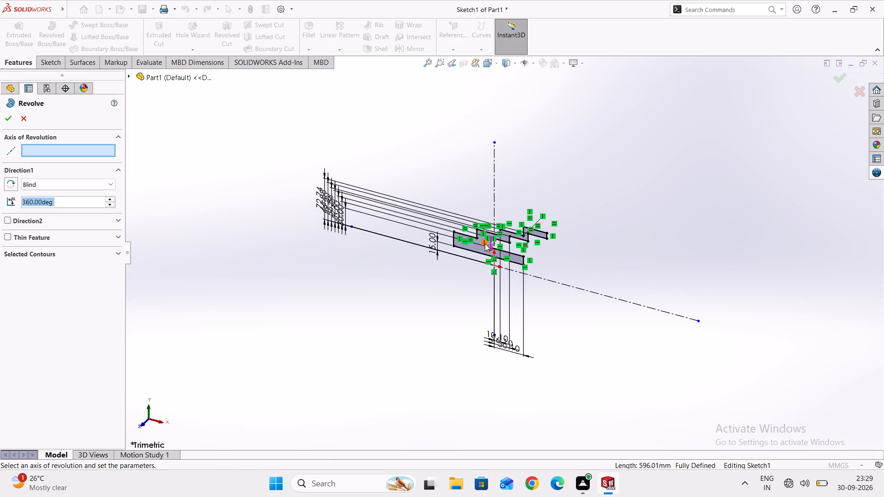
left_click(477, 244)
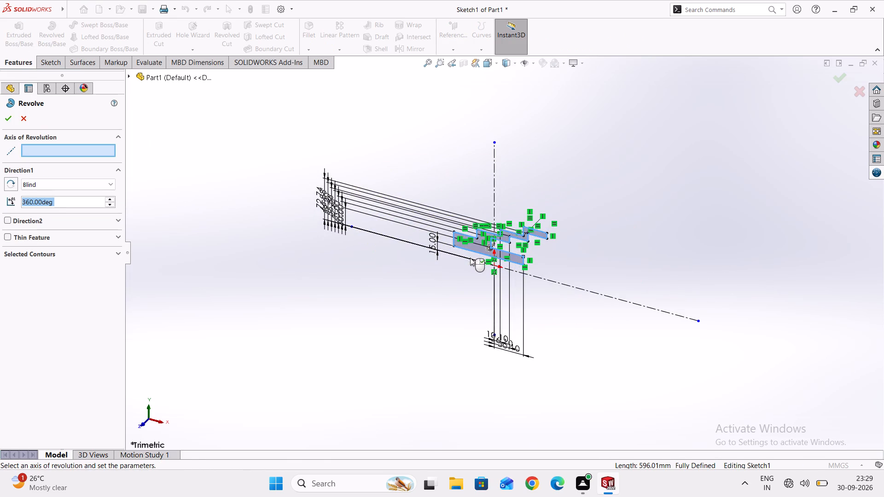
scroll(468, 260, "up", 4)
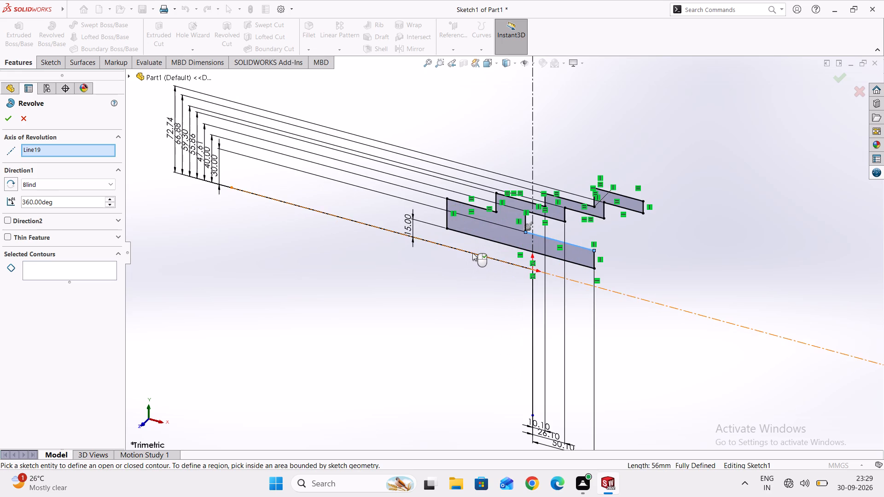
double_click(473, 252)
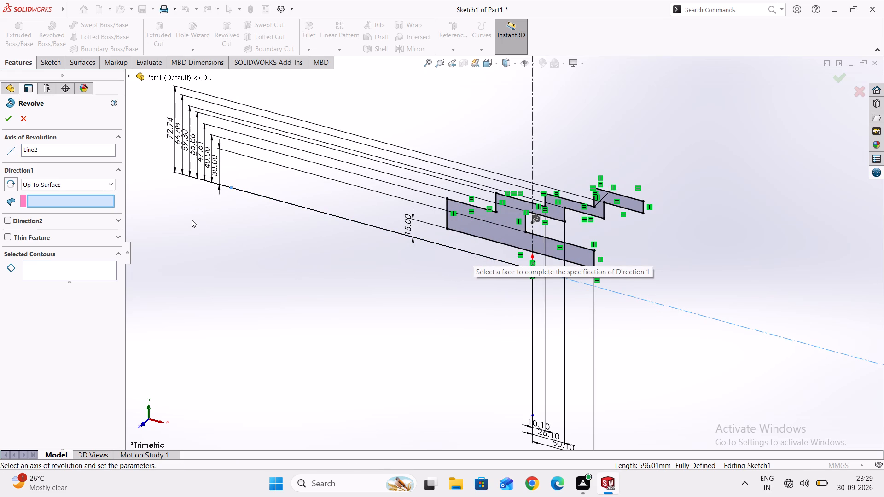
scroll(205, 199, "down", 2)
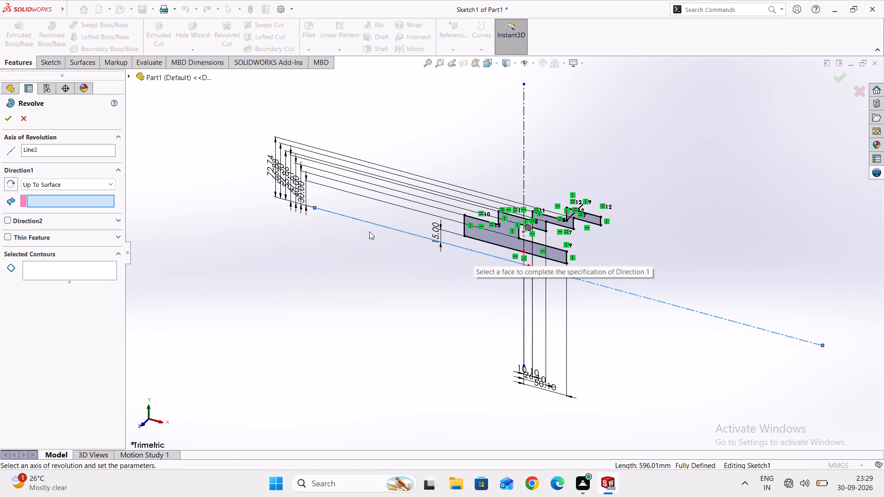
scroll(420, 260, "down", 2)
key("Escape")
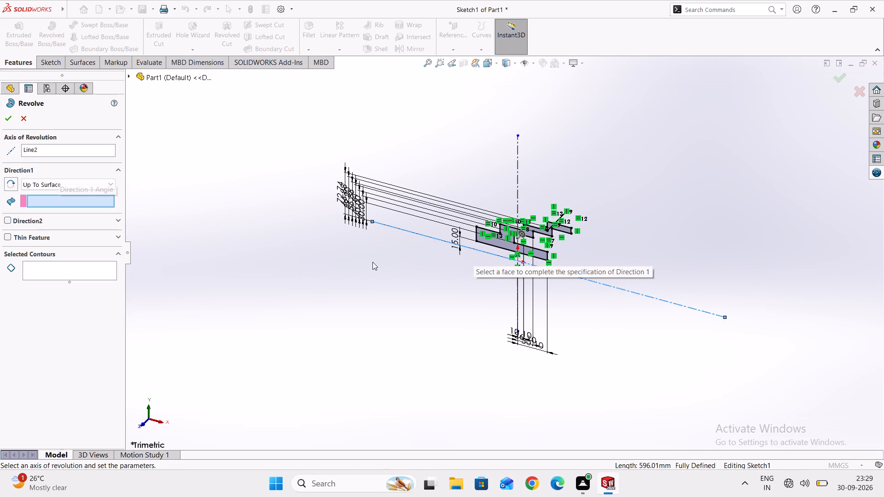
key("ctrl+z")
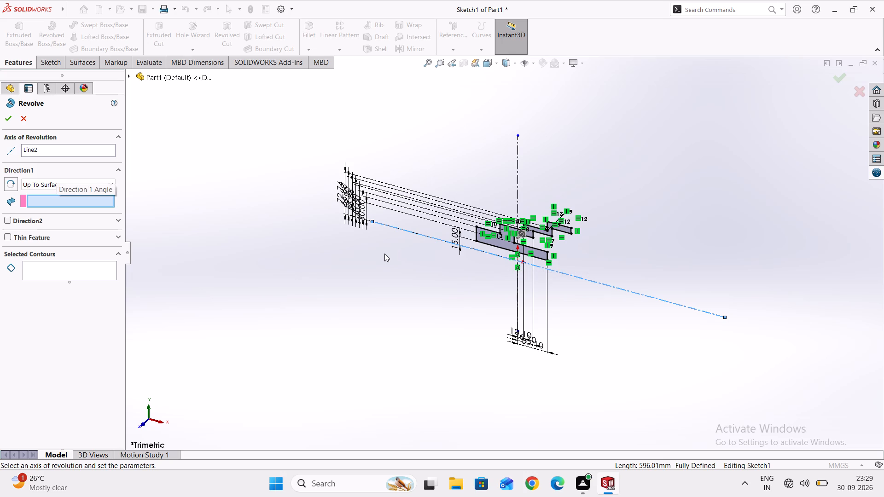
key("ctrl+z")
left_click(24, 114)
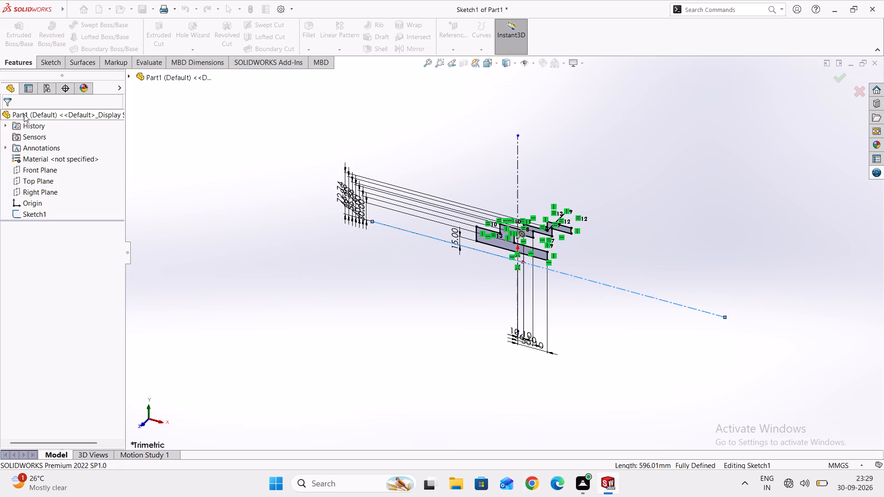
Revolve the closed stepped region of Sketch1 as a blind 360° Revolved Boss/Base about the horizontal centerline.
left_click(57, 45)
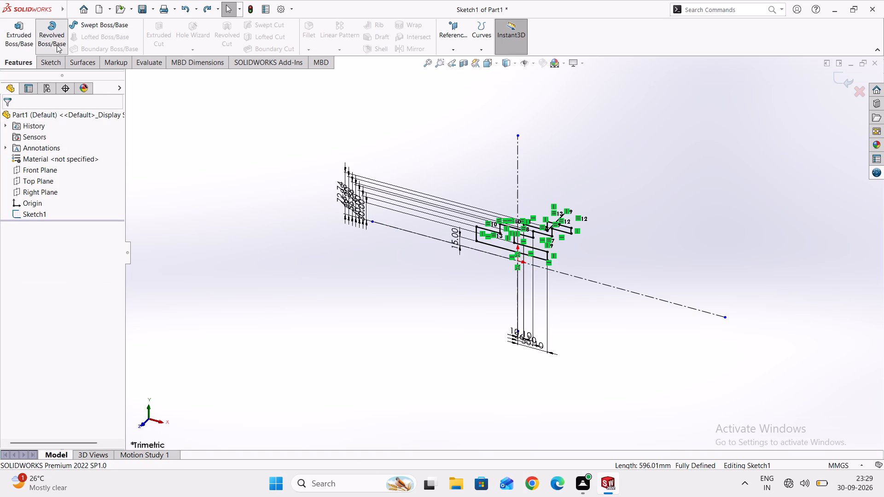
scroll(507, 238, "up", 4)
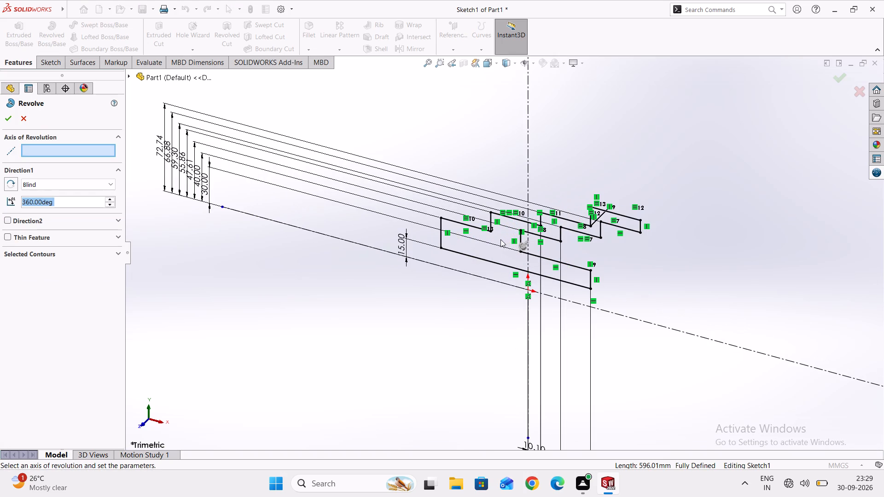
left_click(494, 251)
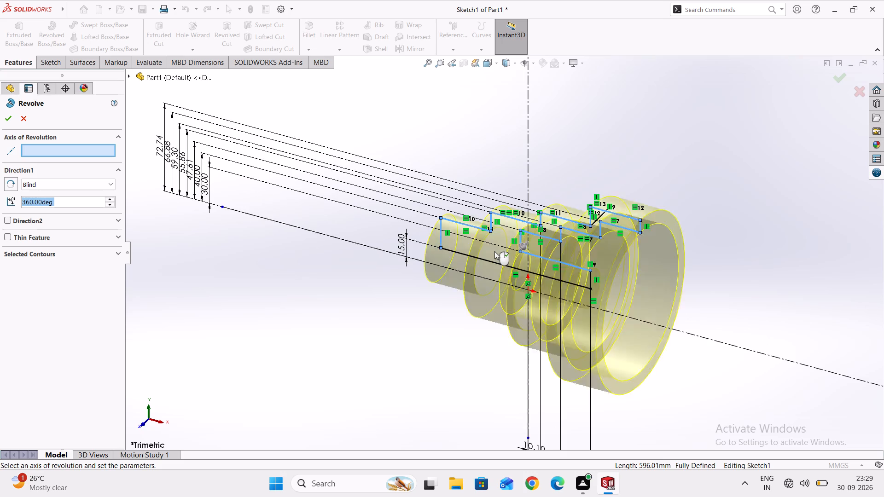
scroll(494, 248, "down", 4)
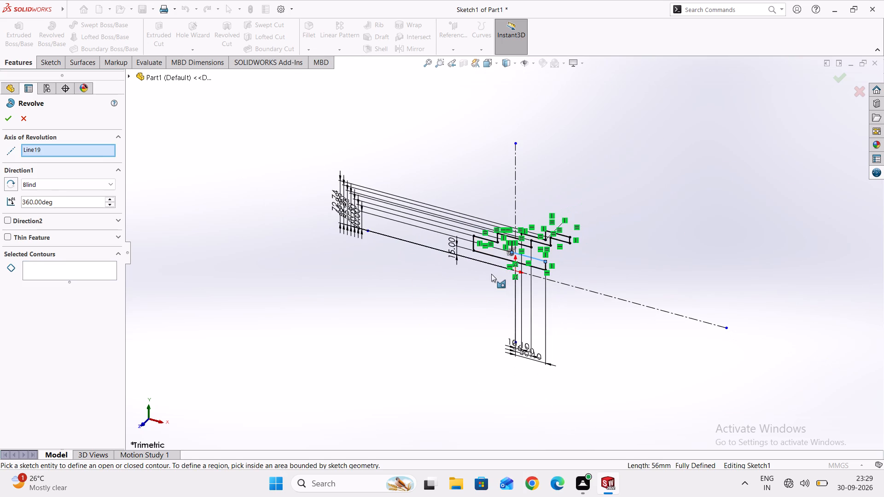
left_click(499, 253)
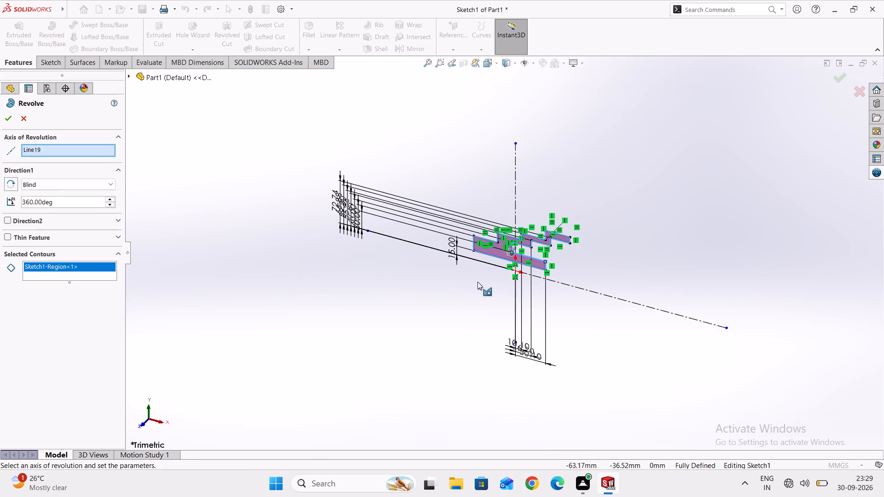
scroll(477, 282, "down", 1)
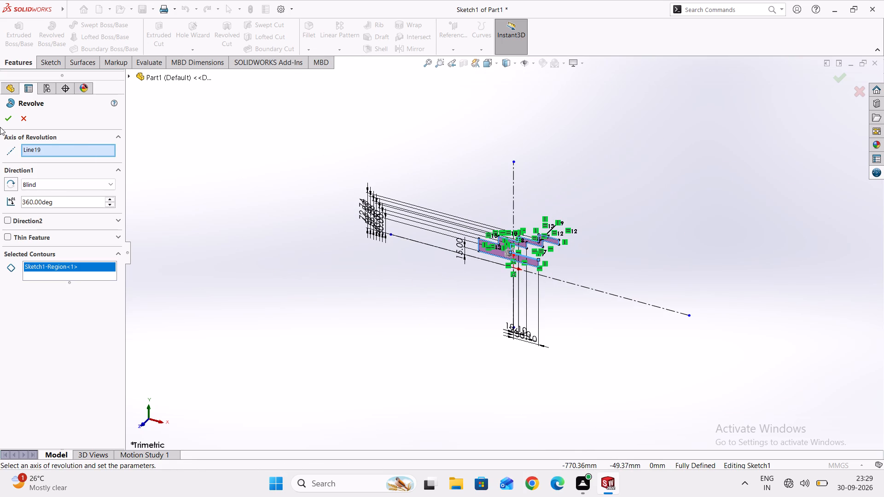
left_click(13, 121)
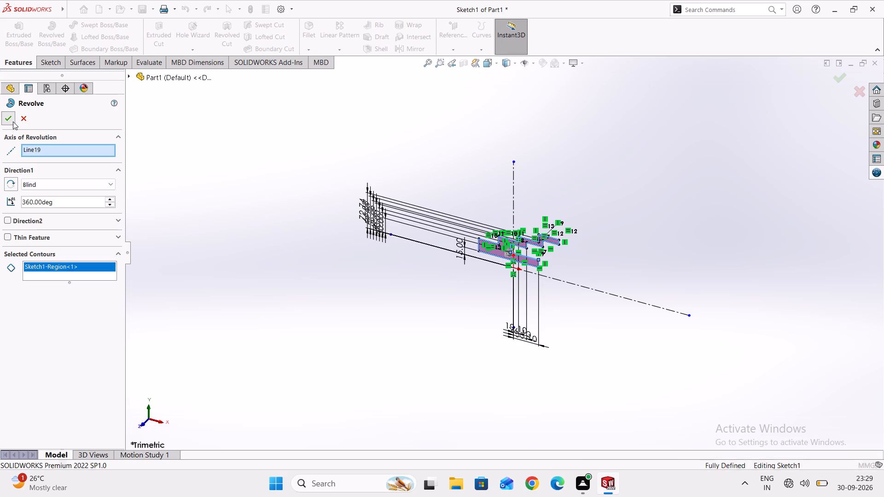
left_click(499, 264)
scroll(451, 297, "down", 1)
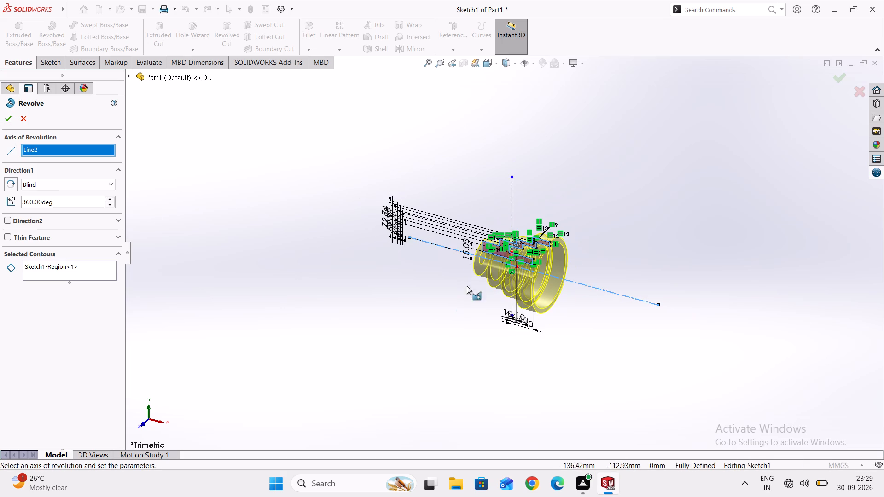
middle_click_drag(332, 234, 359, 299)
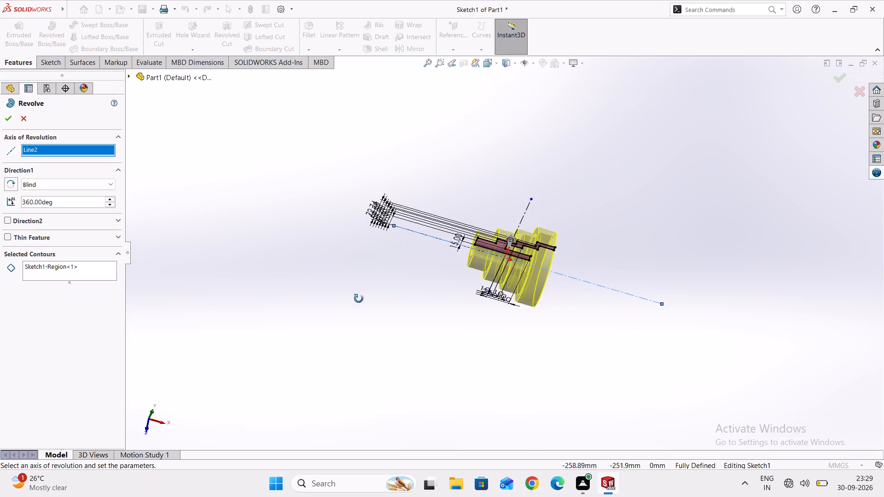
middle_click_drag(359, 299, 528, 431)
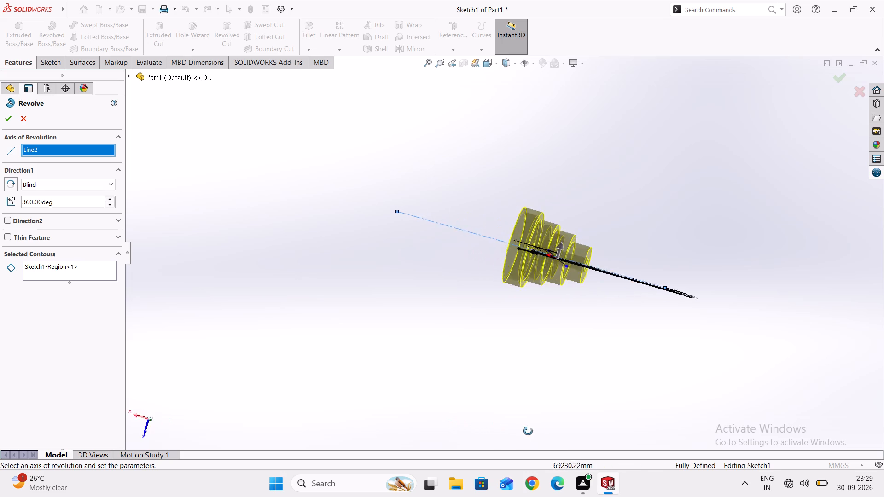
middle_click_drag(528, 431, 664, 331)
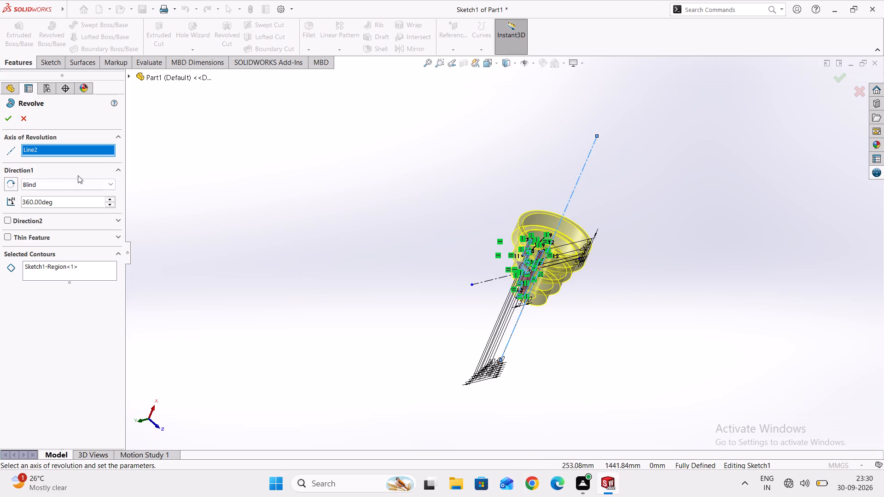
left_click(11, 124)
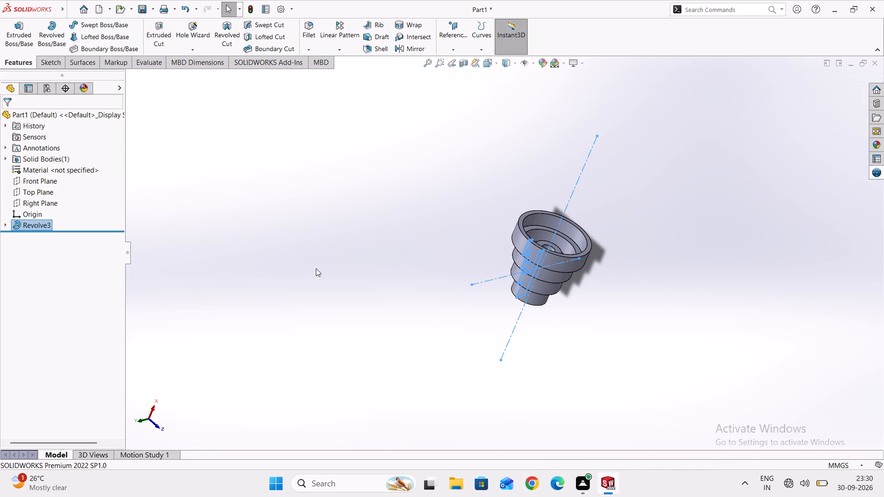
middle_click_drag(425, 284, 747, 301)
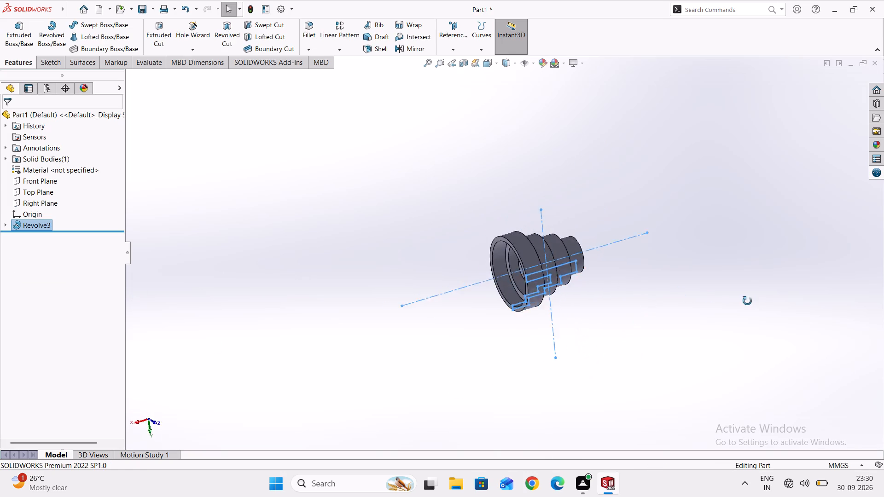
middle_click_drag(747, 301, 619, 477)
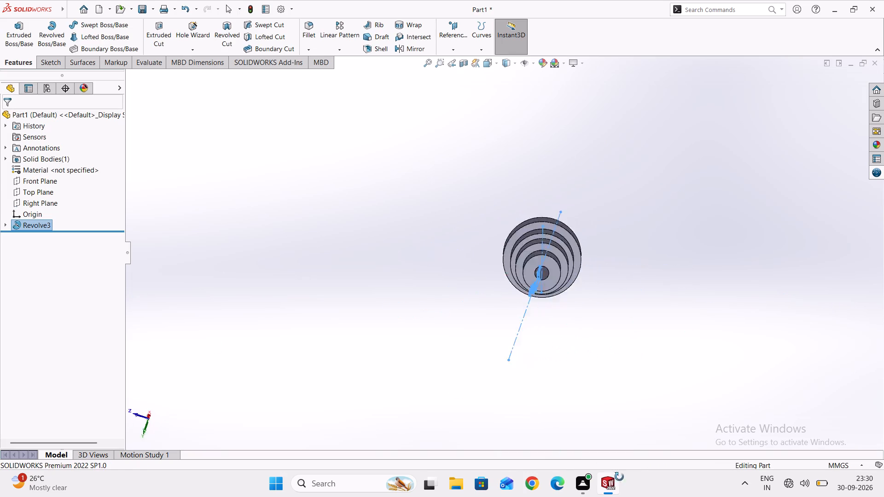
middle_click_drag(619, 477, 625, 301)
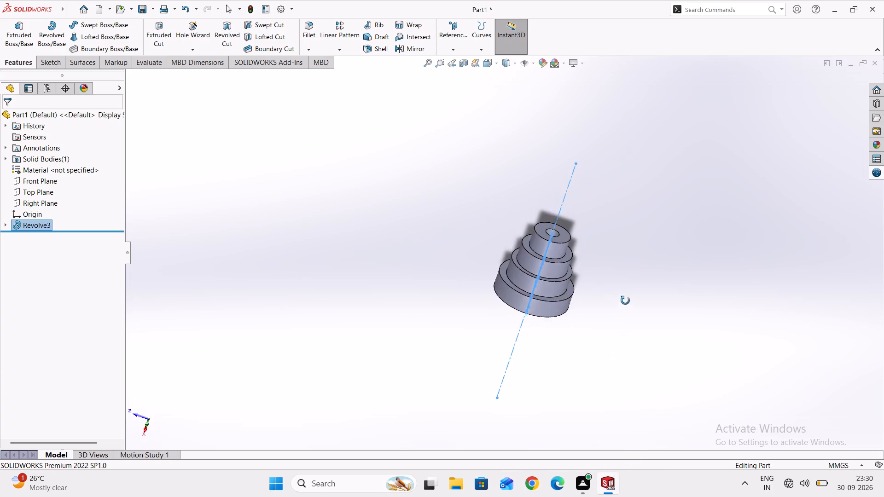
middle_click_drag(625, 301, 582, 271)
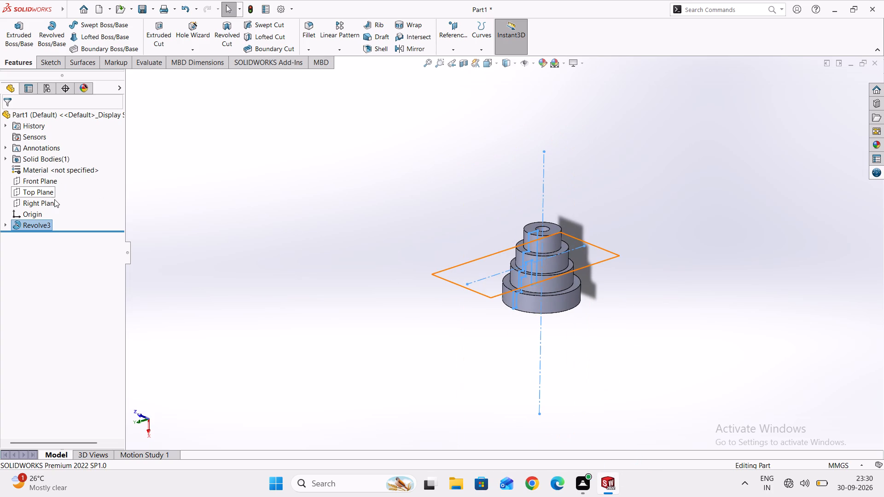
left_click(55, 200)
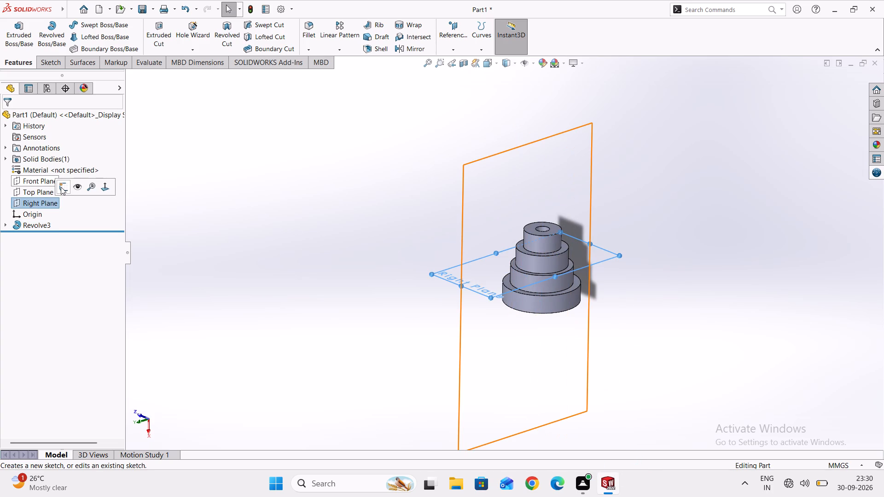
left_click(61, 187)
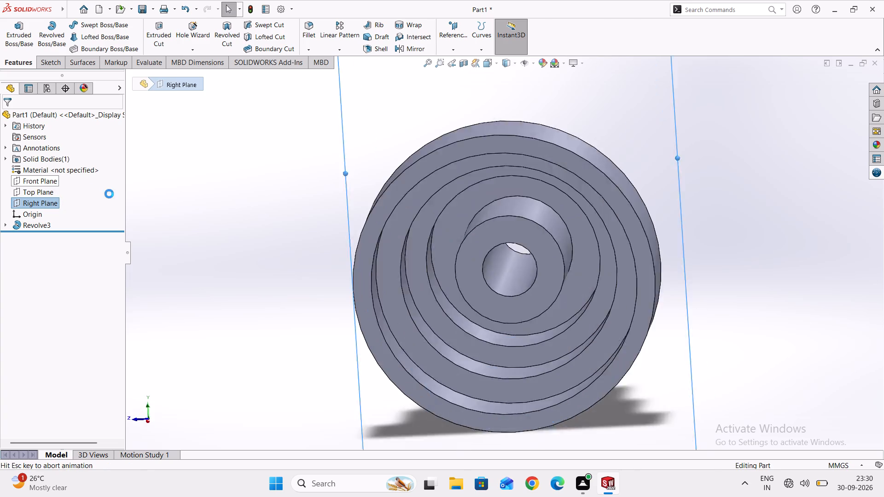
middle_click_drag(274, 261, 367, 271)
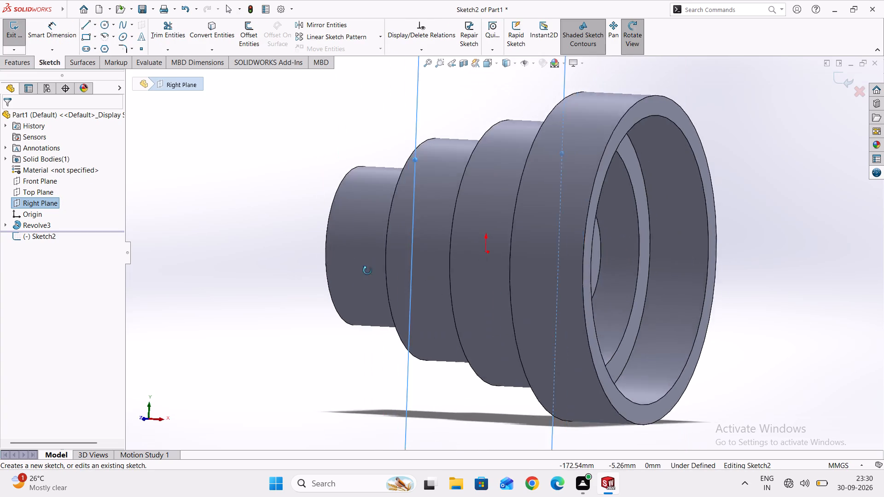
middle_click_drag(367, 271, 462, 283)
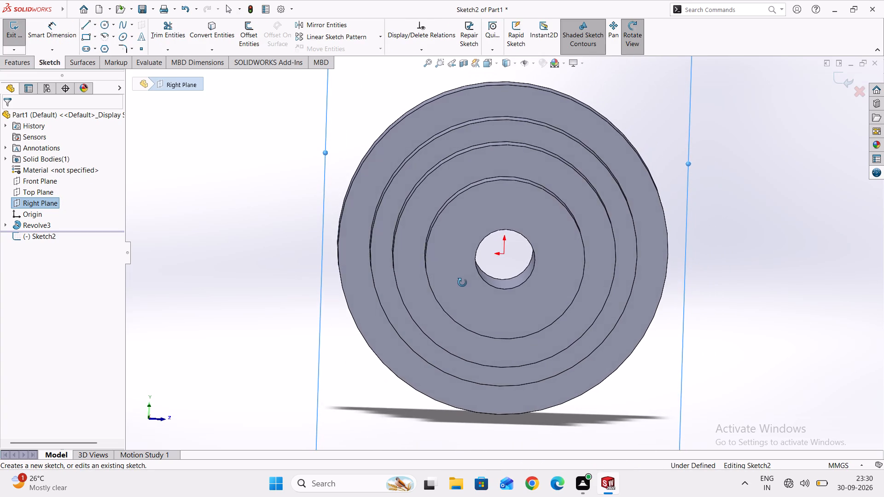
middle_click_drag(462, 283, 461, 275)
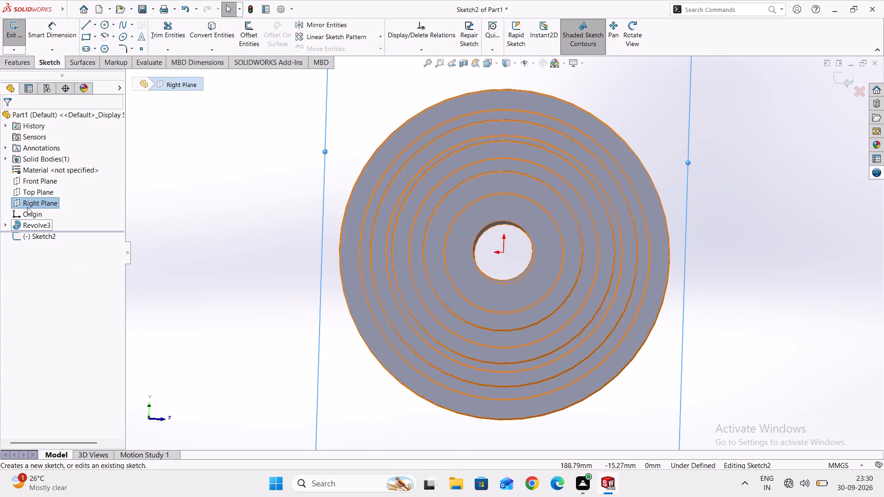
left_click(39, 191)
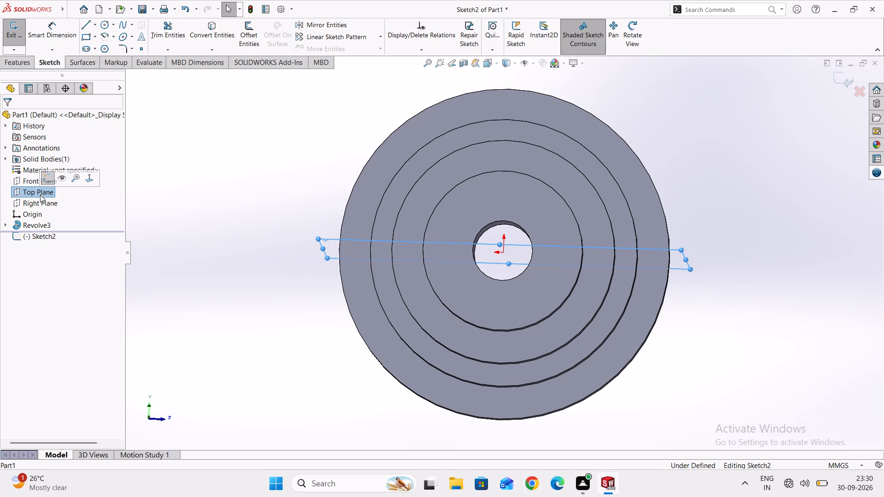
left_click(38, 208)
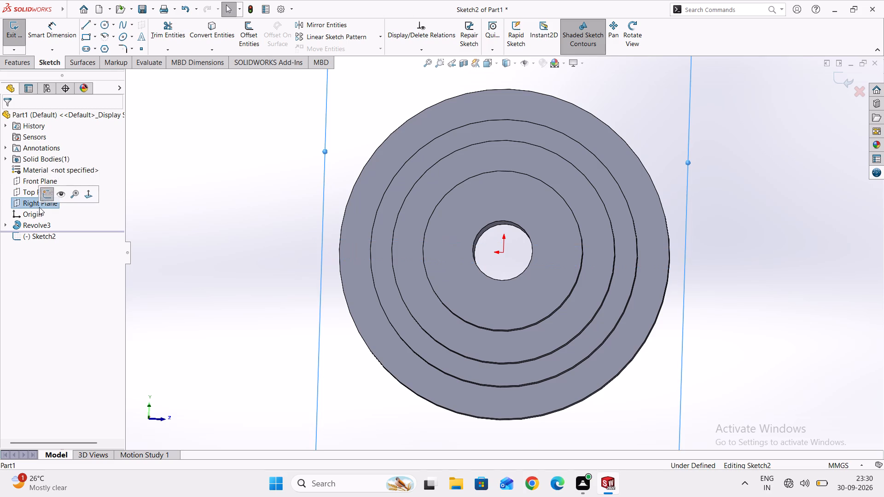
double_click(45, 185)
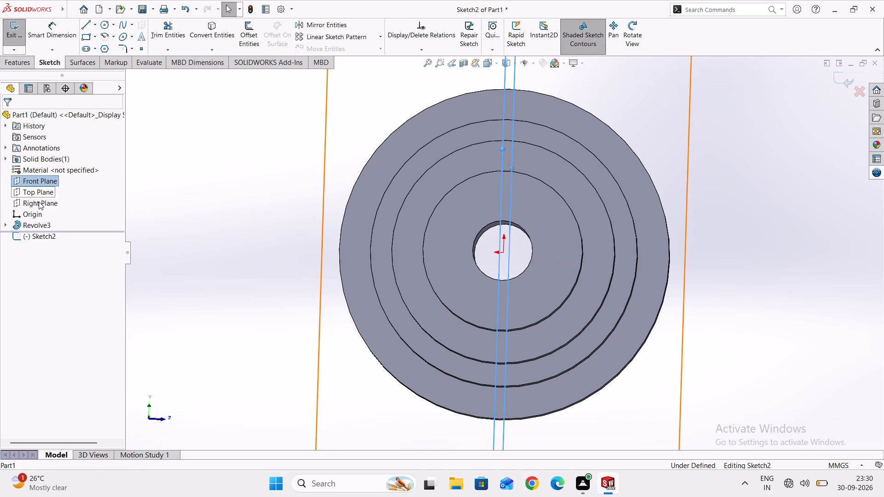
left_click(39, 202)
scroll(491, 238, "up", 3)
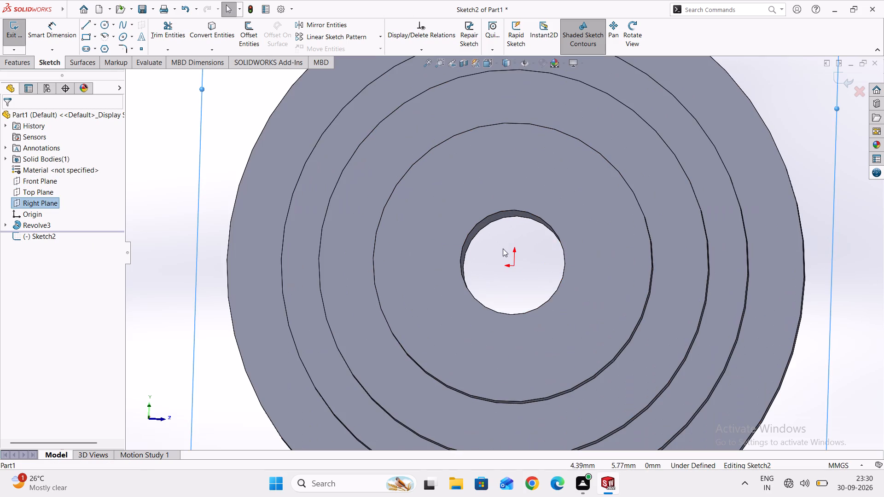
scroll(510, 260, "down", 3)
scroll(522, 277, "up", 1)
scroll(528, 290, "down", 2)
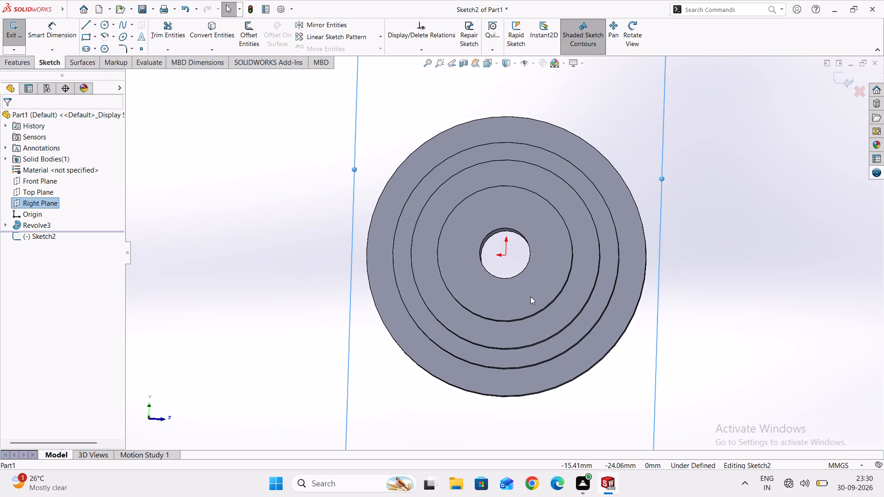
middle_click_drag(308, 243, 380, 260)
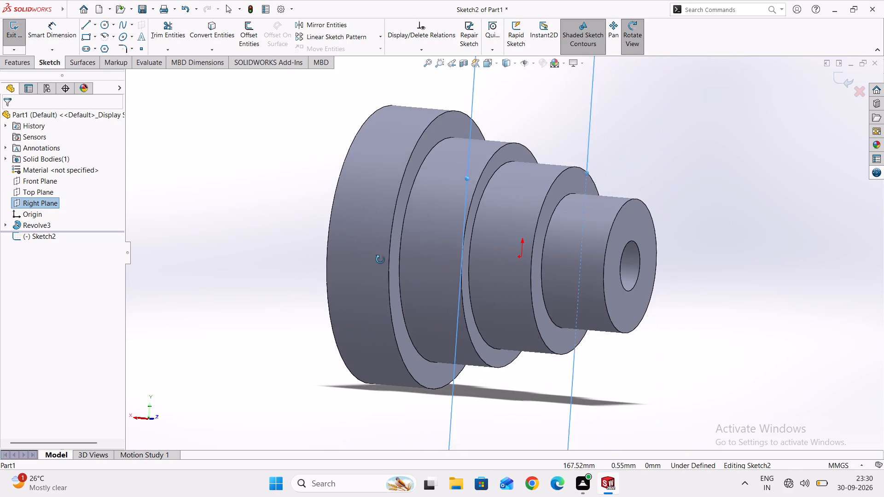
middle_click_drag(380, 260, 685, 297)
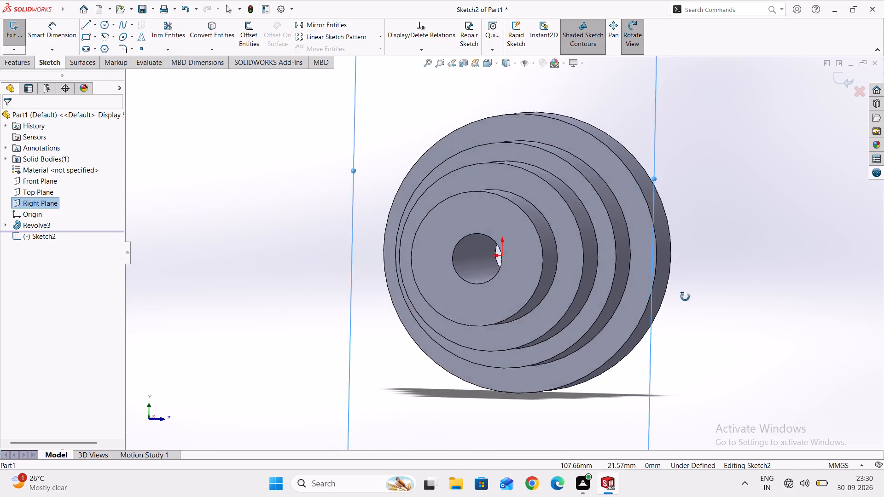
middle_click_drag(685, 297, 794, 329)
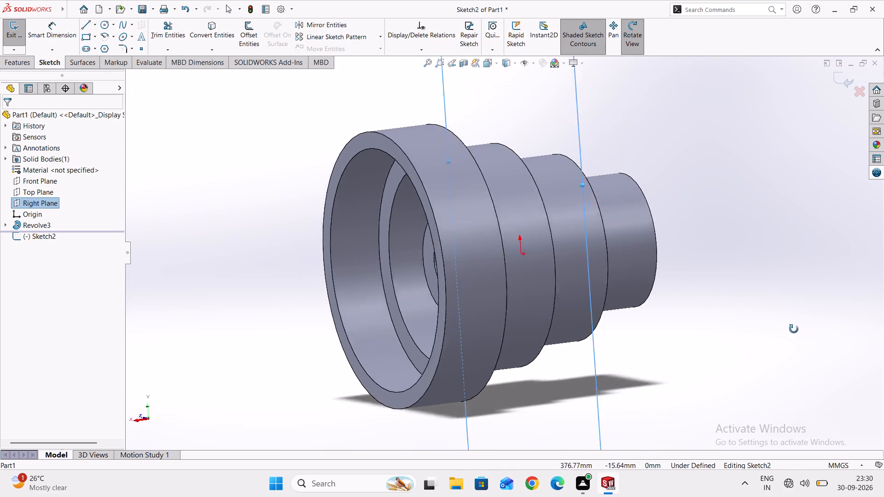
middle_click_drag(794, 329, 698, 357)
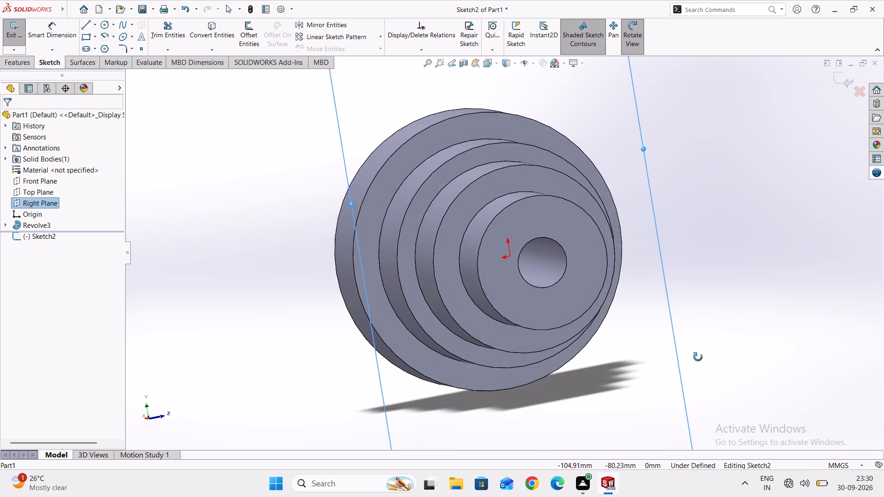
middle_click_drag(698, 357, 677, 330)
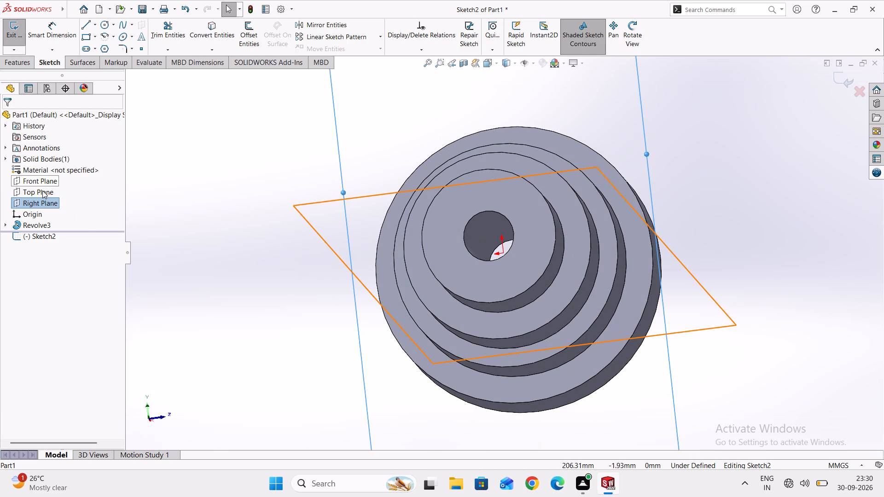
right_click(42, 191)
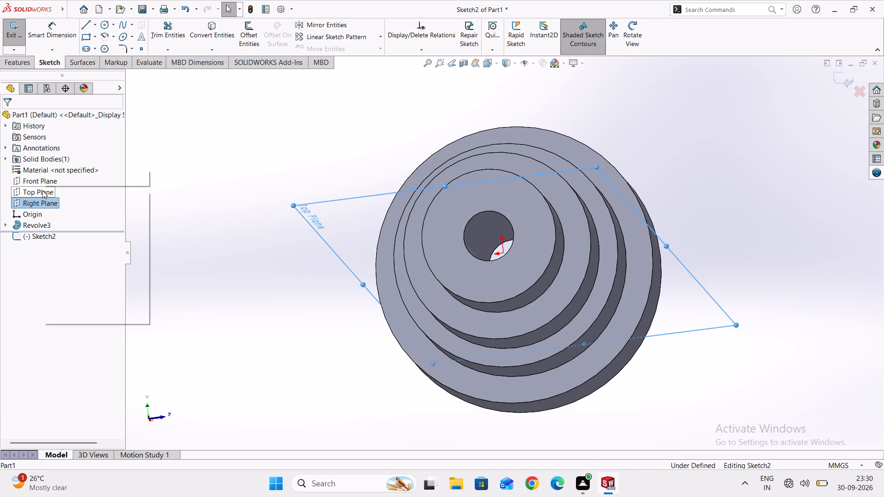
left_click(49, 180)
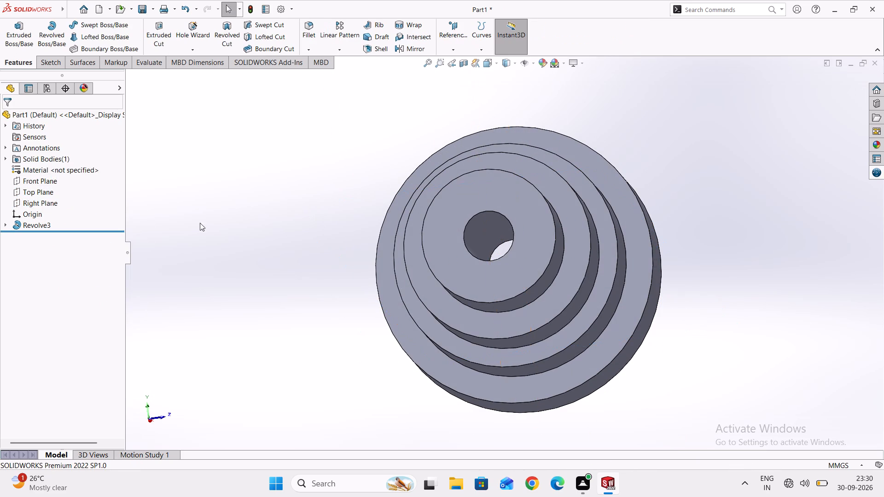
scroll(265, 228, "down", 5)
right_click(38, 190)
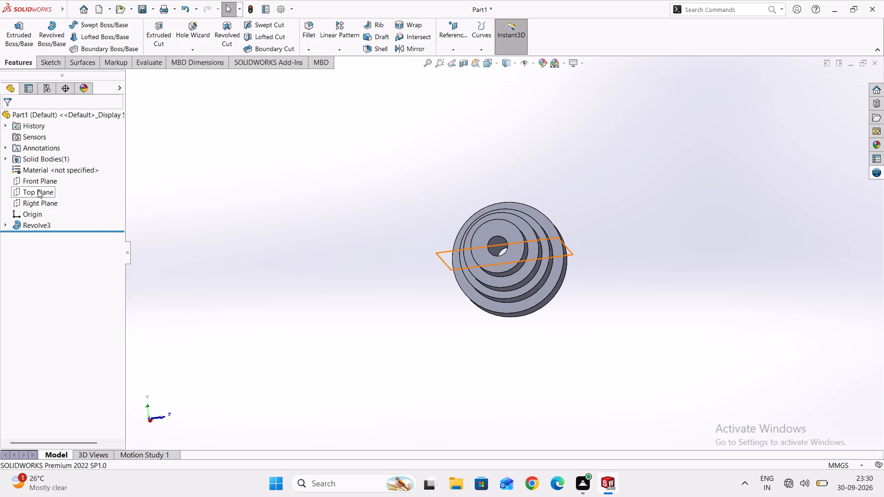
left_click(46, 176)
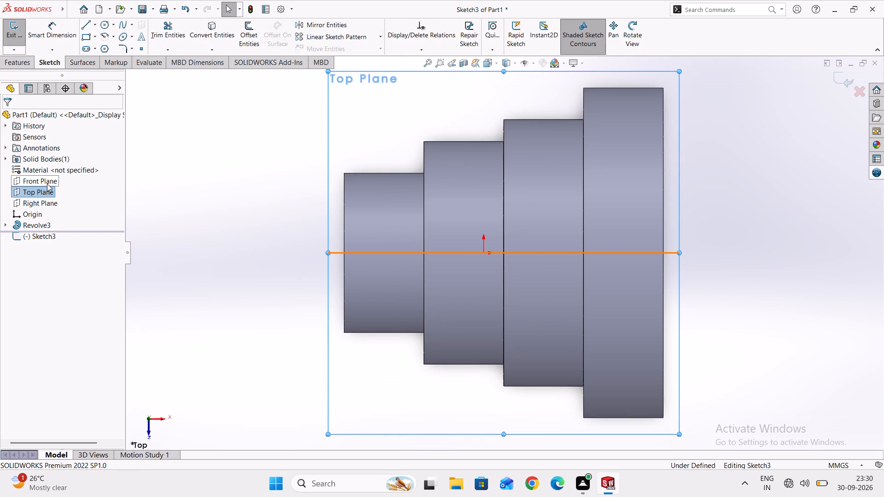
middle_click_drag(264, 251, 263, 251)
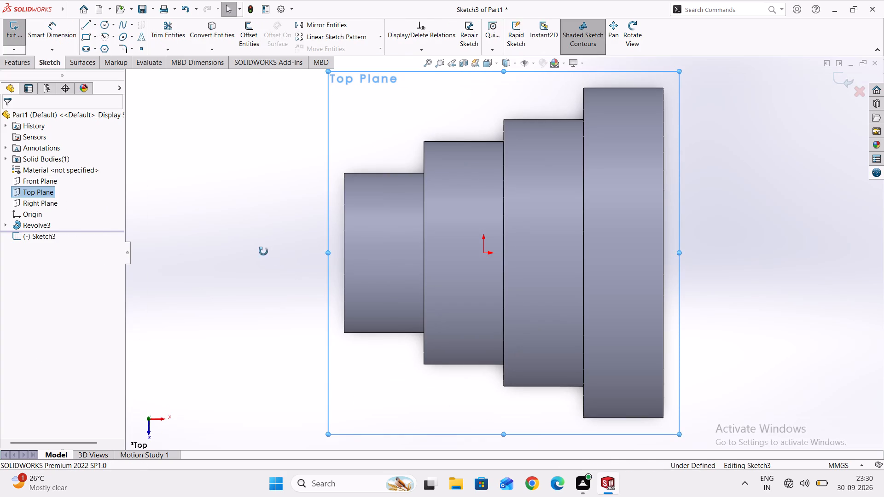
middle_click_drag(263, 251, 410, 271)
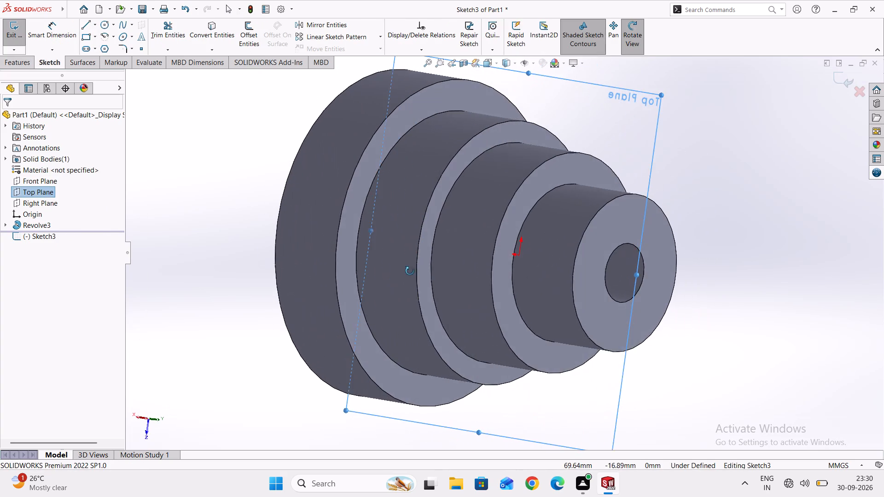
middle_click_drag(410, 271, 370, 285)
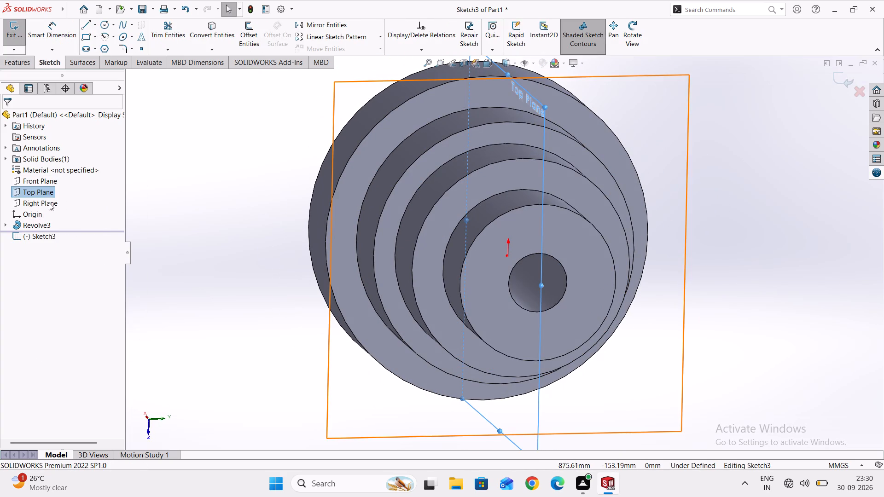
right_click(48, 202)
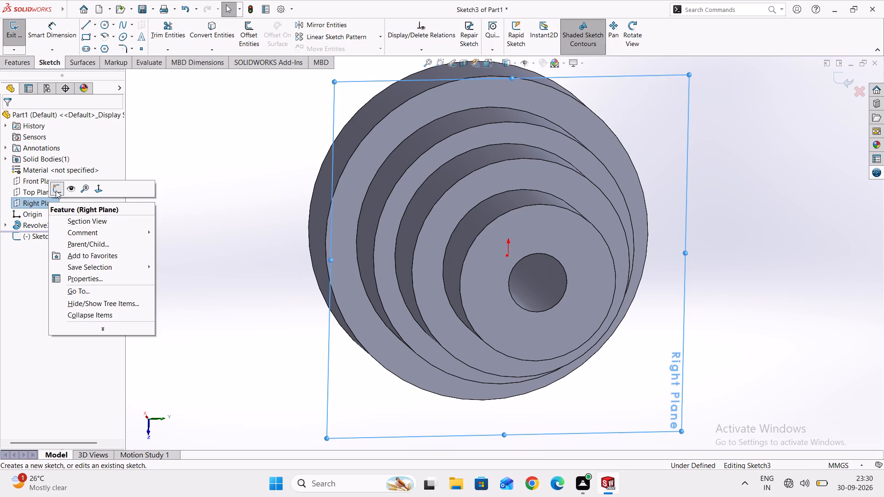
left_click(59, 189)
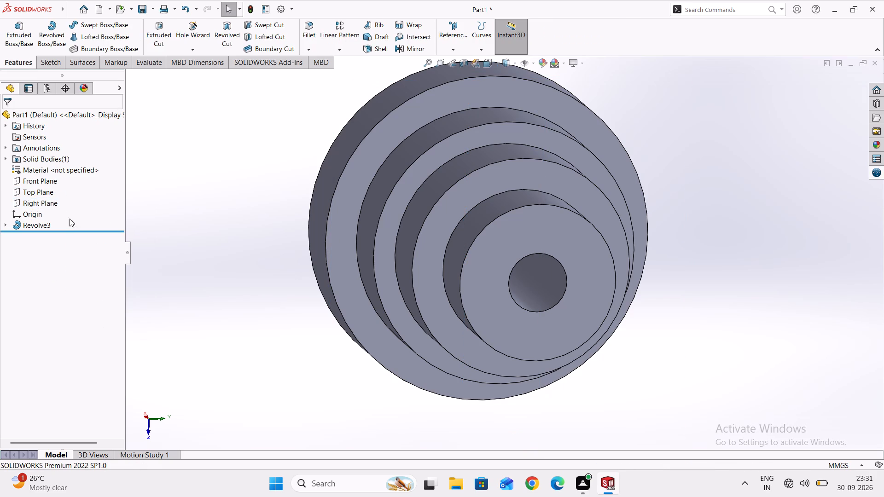
Sketch a corner rectangle about 7.5 mm wide and 10.3 mm high on the Right Plane, straddling the bore's bottom edge.
right_click(39, 203)
left_click(48, 189)
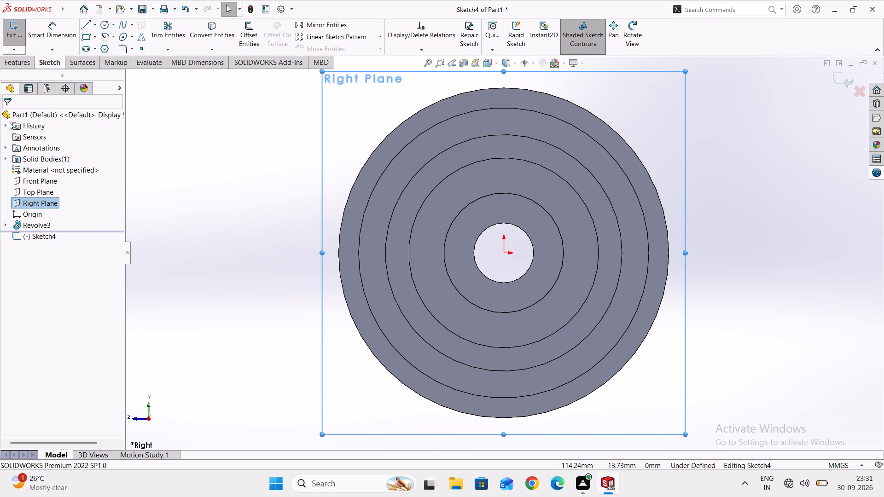
left_click(88, 35)
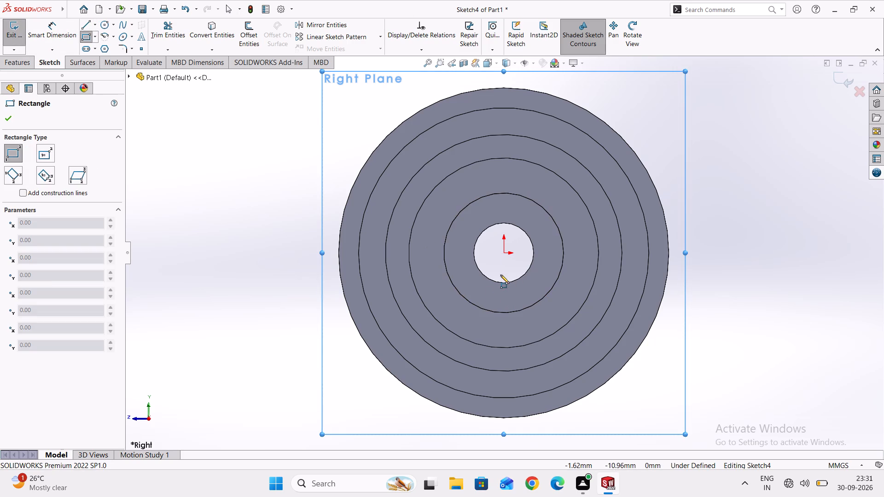
scroll(499, 275, "up", 3)
left_click(494, 264)
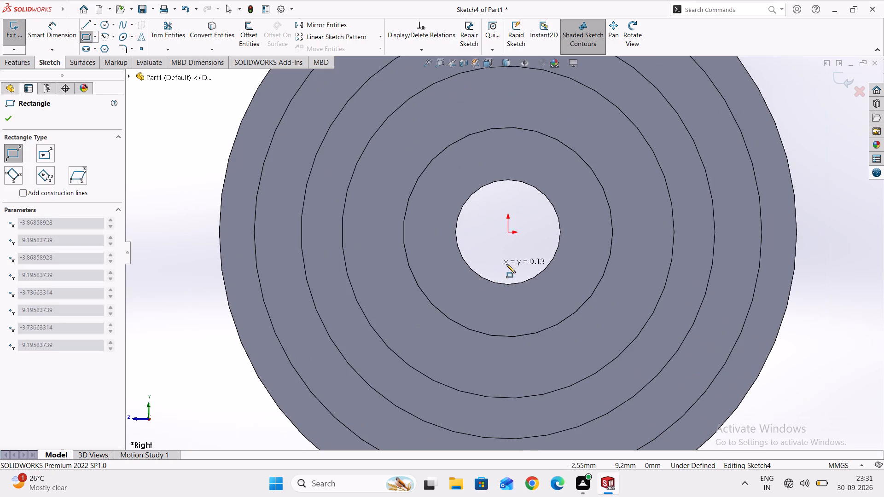
left_click(521, 300)
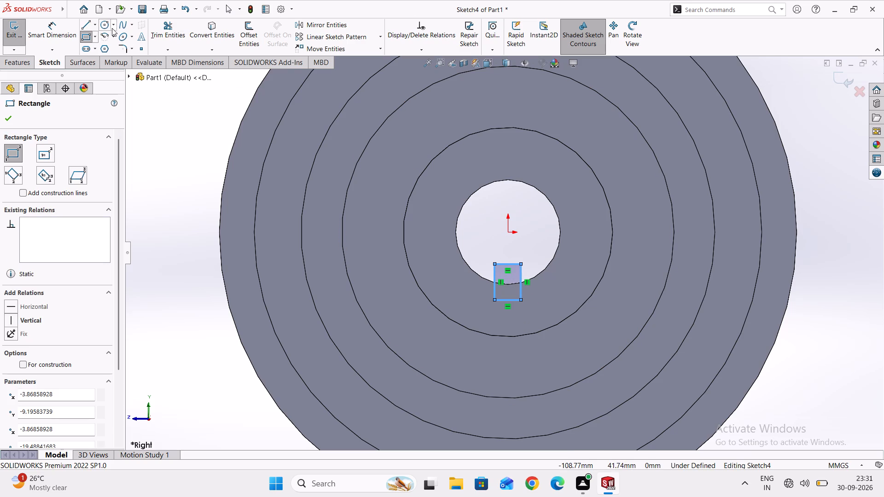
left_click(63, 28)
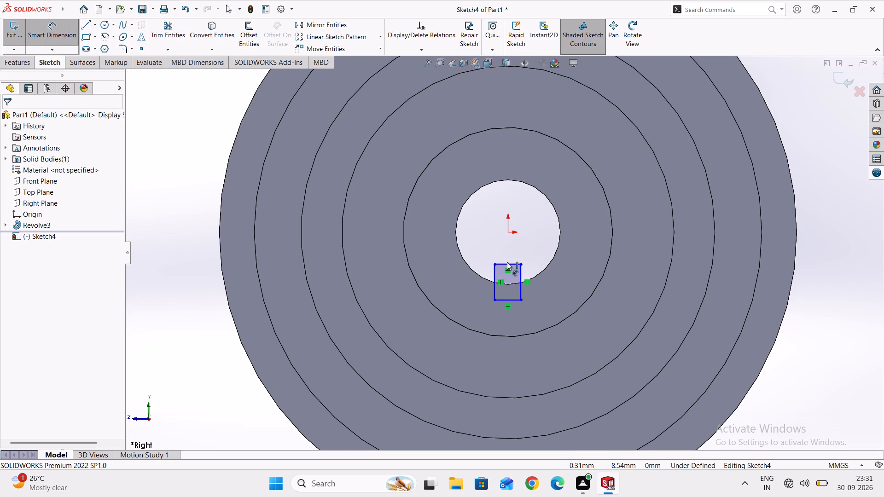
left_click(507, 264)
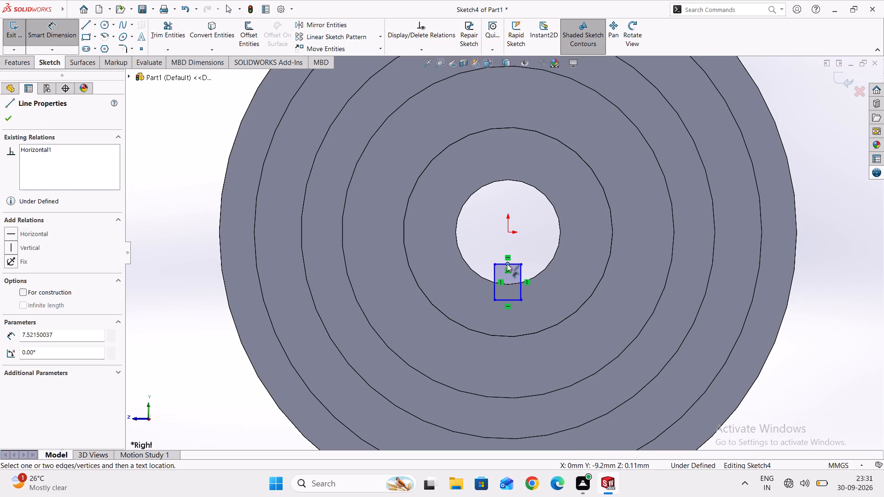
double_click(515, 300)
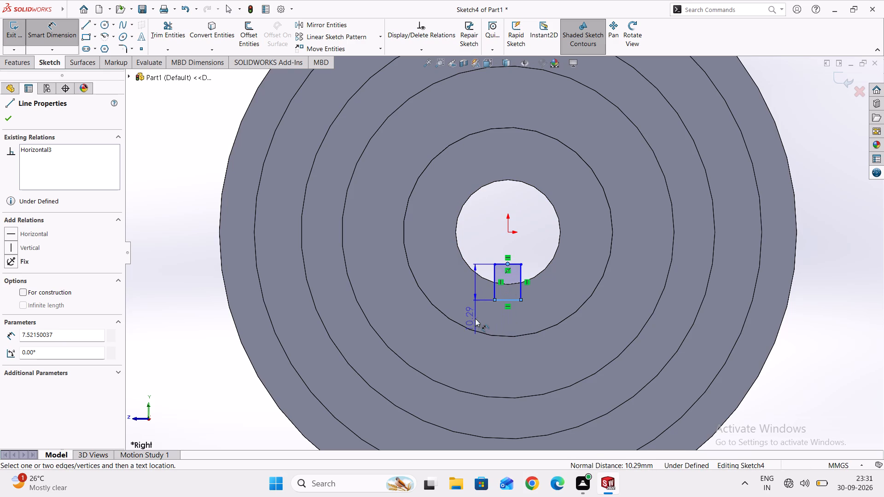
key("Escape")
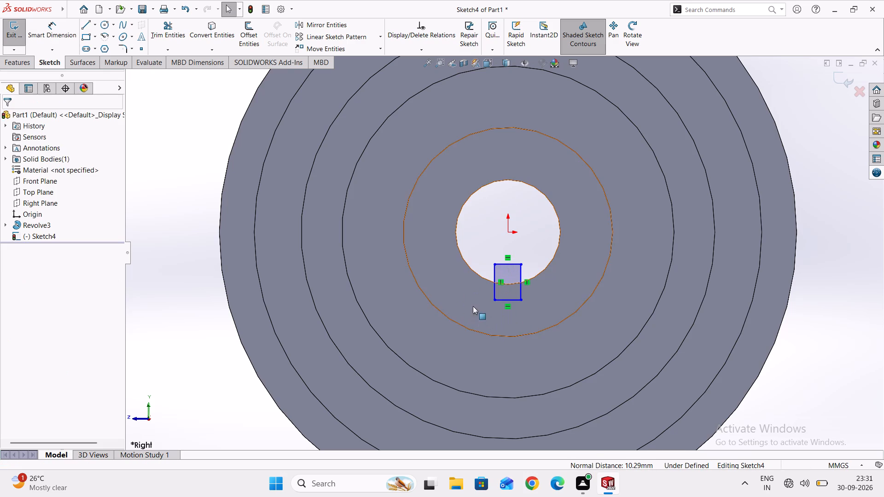
Dimension the keyway rectangle's bottom edge and set its width to 6 mm.
left_click(61, 26)
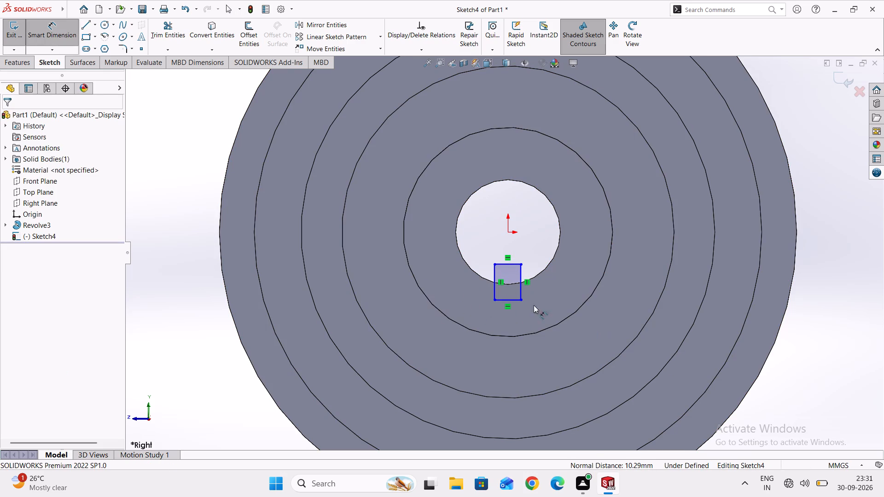
left_click(511, 301)
left_click(509, 321)
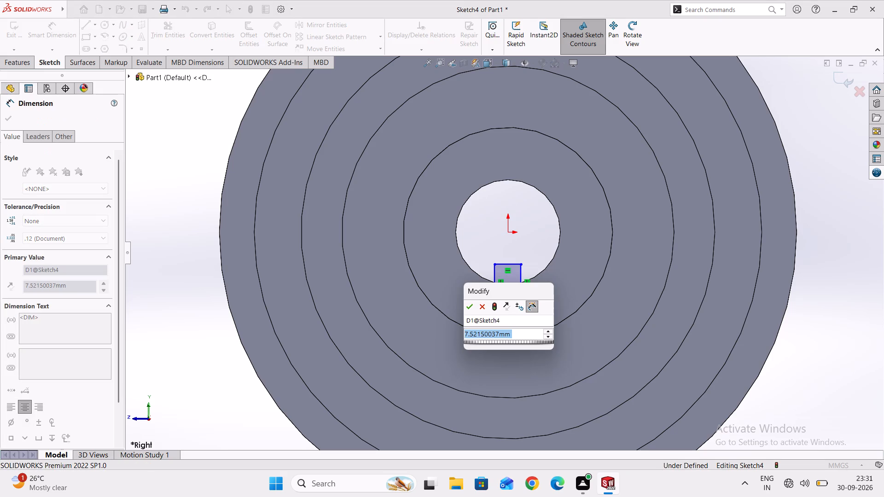
key("6")
key("Return")
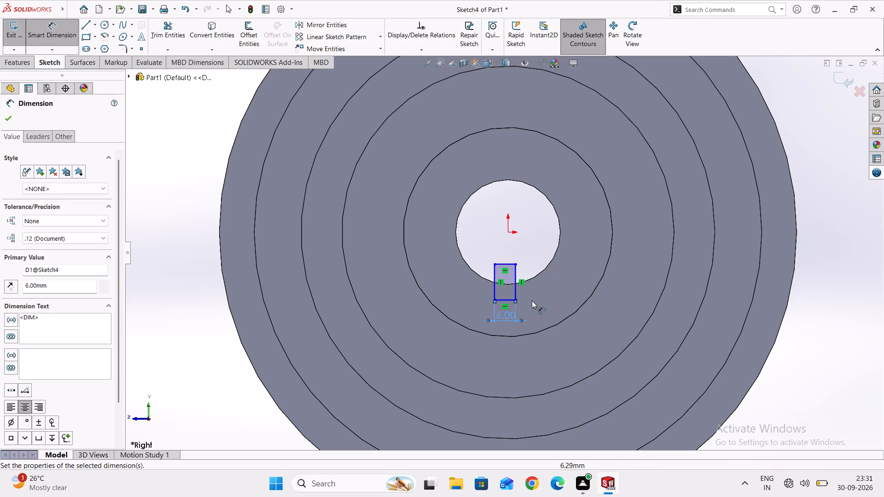
Sketch a vertical line about 4.5 mm long from the bore's lowest point down to the rectangle's bottom edge.
scroll(499, 243, "up", 5)
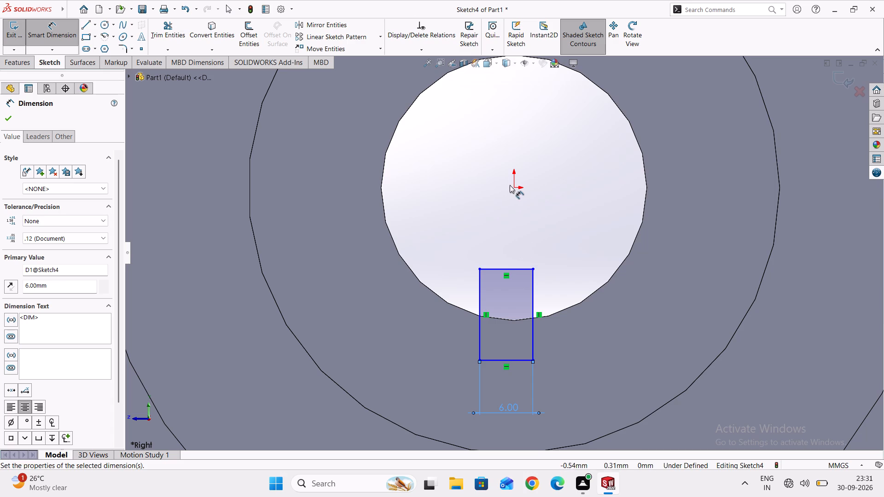
scroll(540, 262, "down", 3)
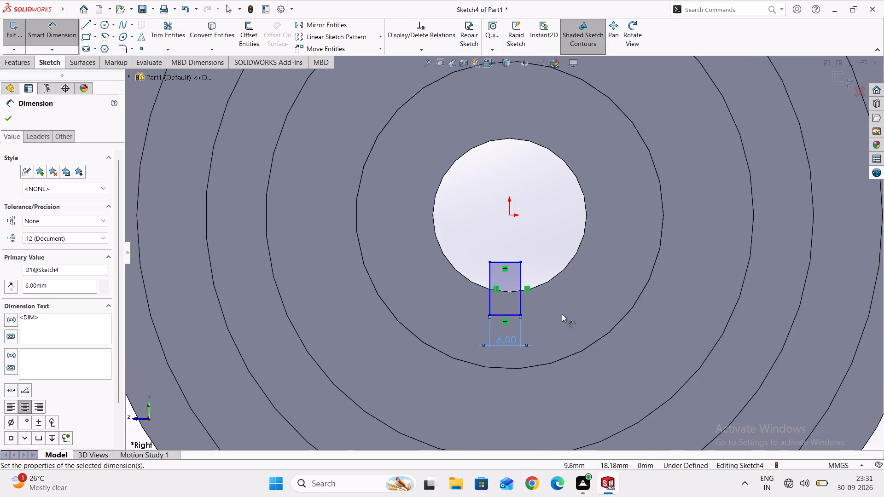
scroll(517, 332, "up", 3)
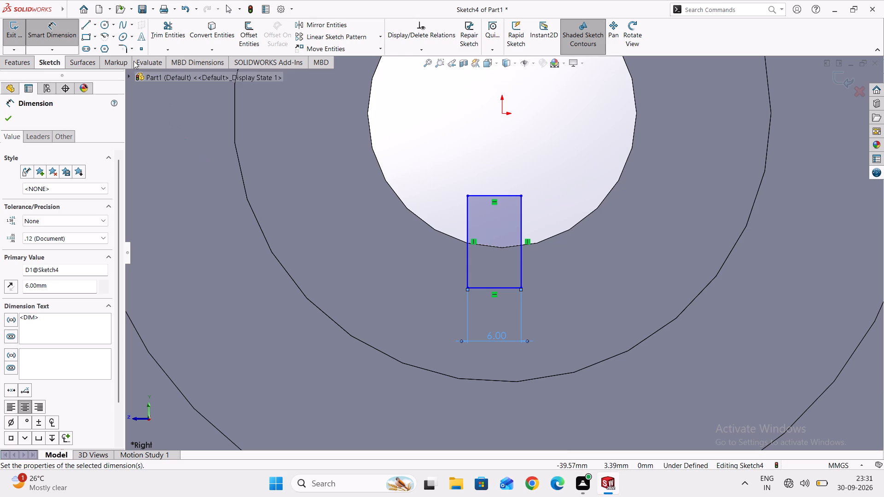
left_click(85, 24)
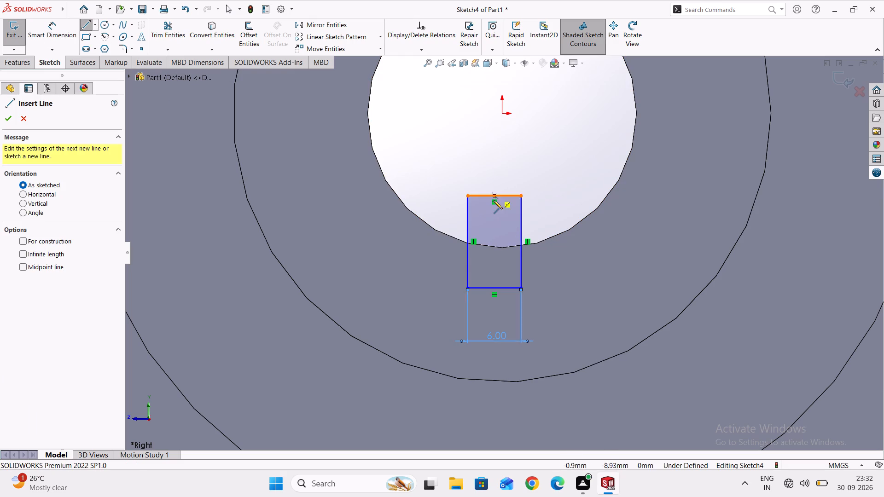
left_click(502, 247)
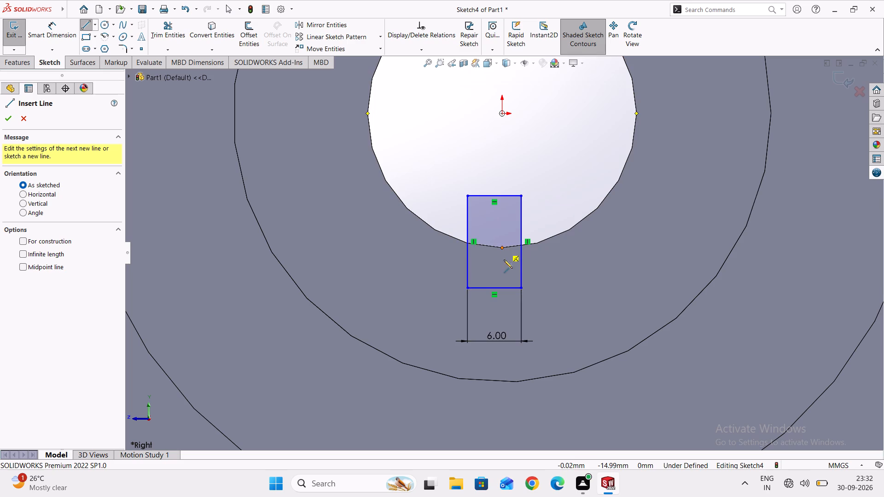
scroll(503, 288, "up", 3)
left_click(501, 283)
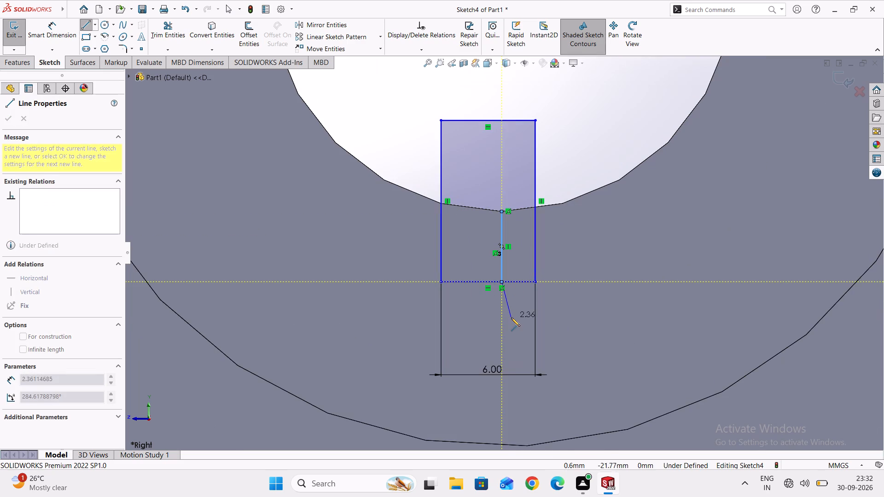
key("Escape")
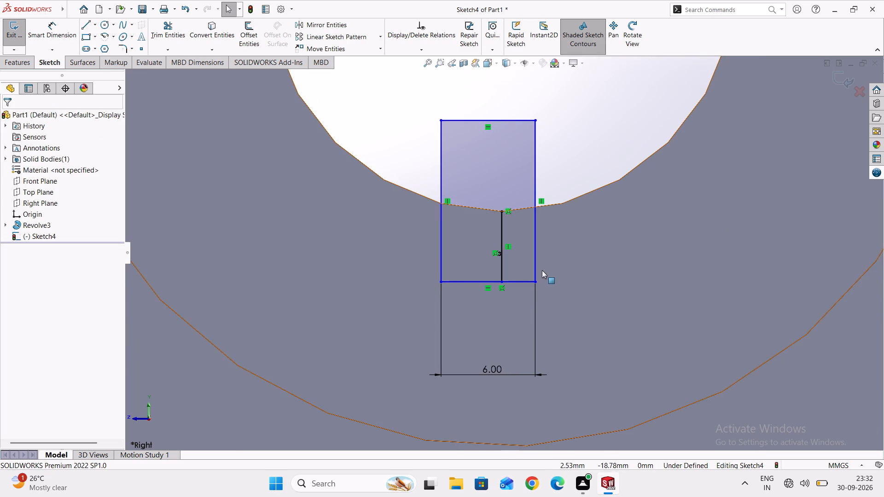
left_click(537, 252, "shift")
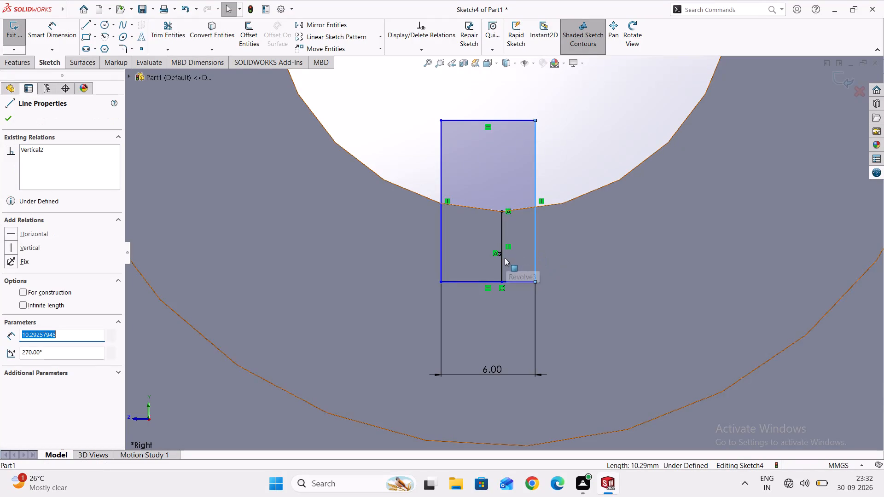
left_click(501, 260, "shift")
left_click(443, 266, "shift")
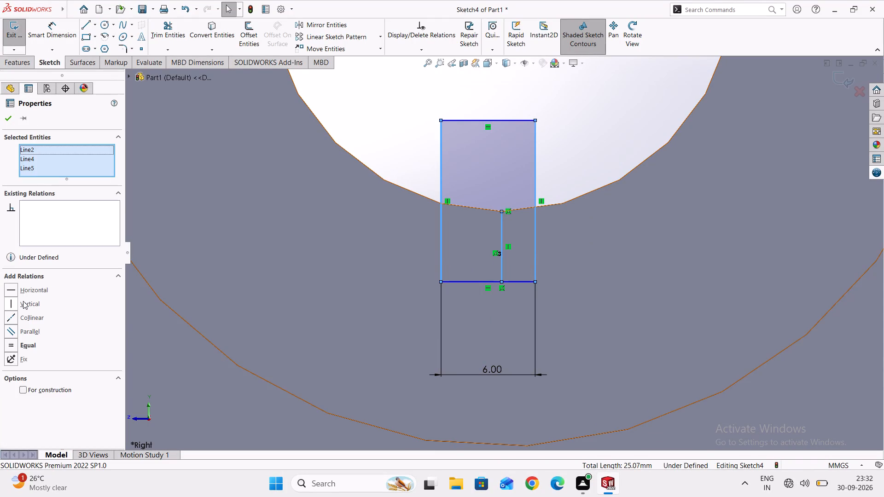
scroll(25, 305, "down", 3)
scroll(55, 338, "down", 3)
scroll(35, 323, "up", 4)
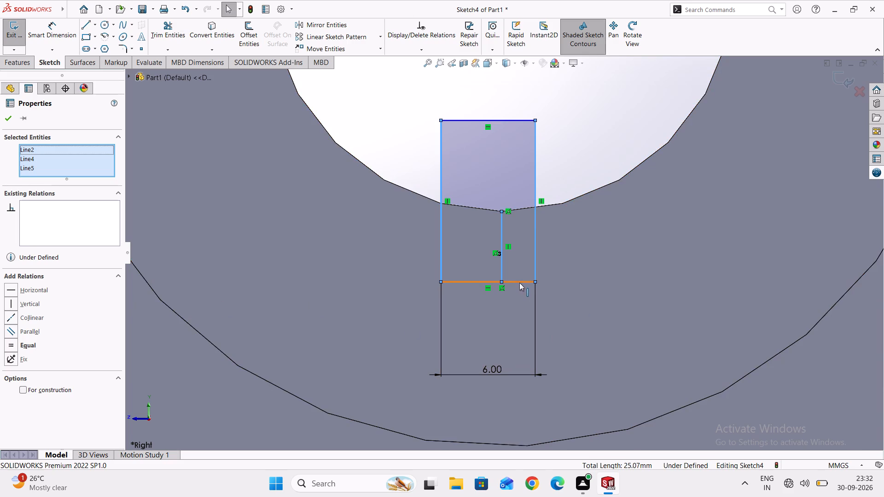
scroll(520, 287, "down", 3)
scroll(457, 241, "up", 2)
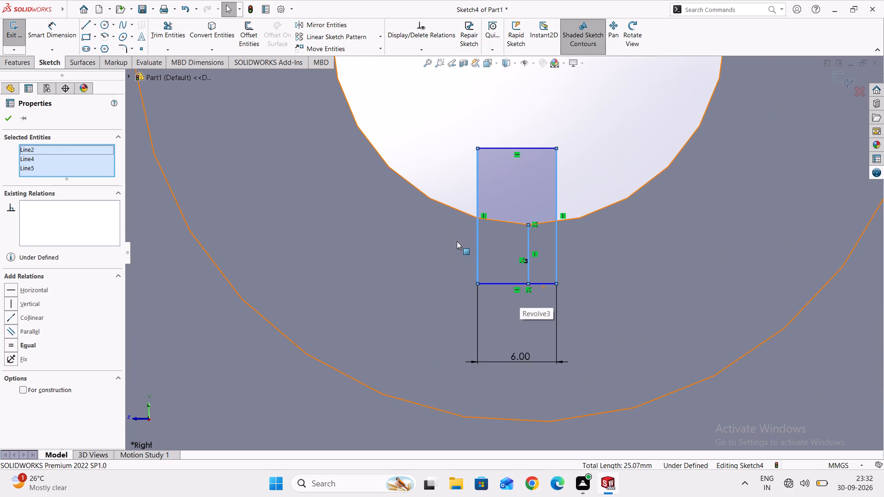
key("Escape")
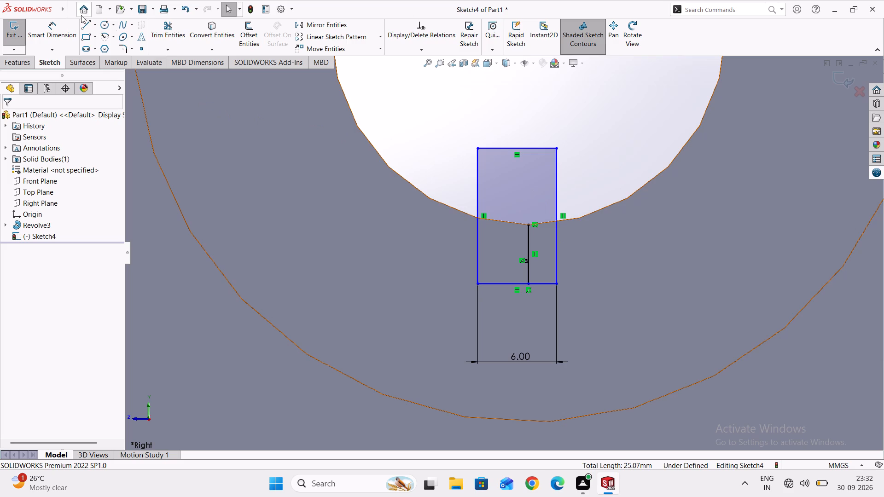
Dimension the rectangle's lower-right corner to the vertical line's lower endpoint at 3 mm, centring the keyway.
left_click(58, 21)
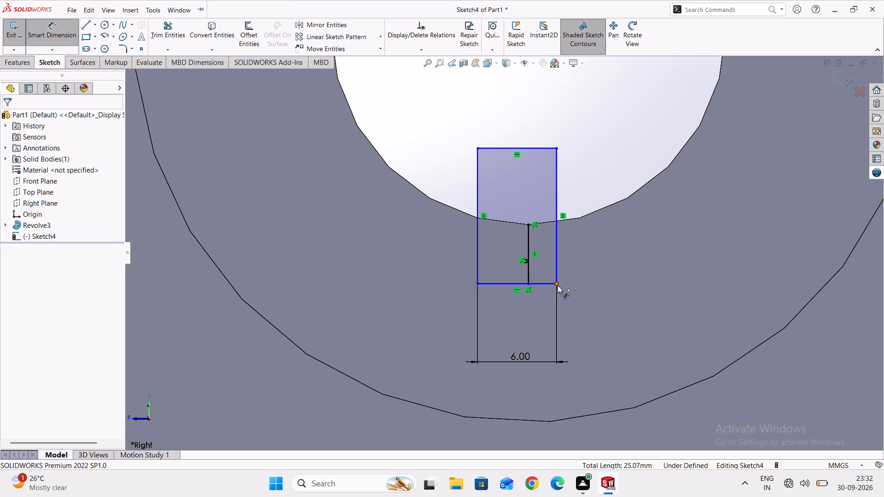
left_click(558, 283)
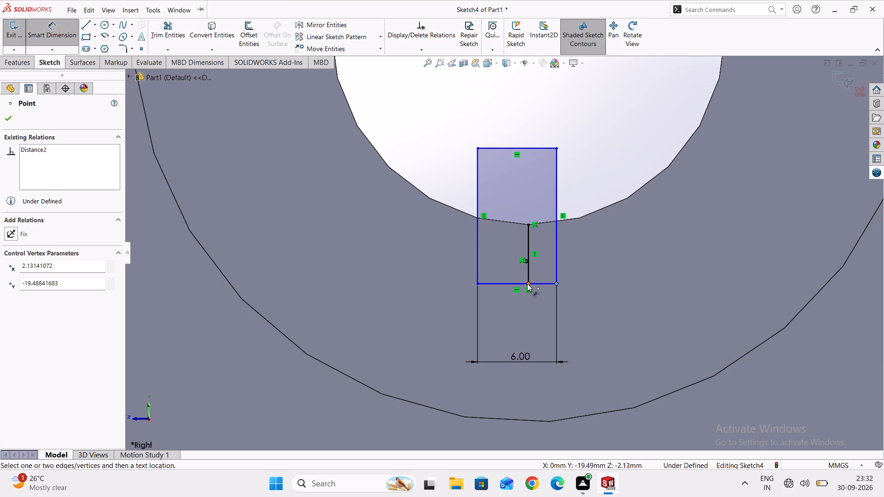
left_click(529, 283)
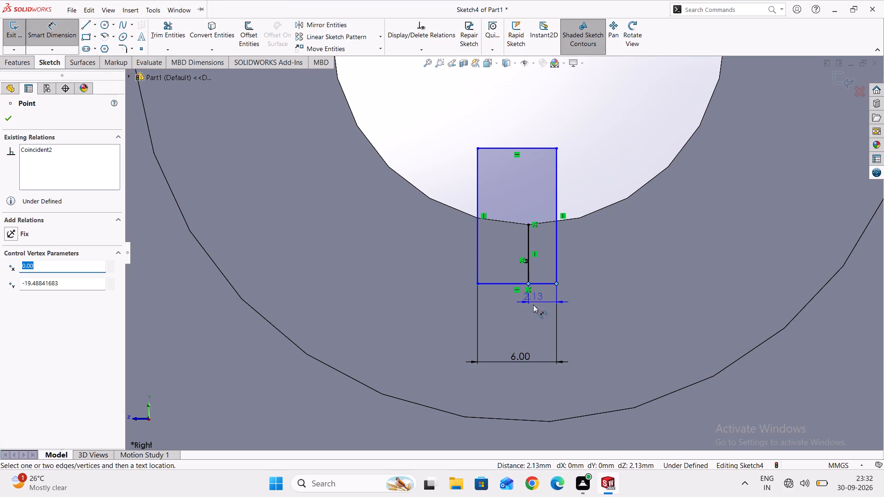
left_click(531, 328)
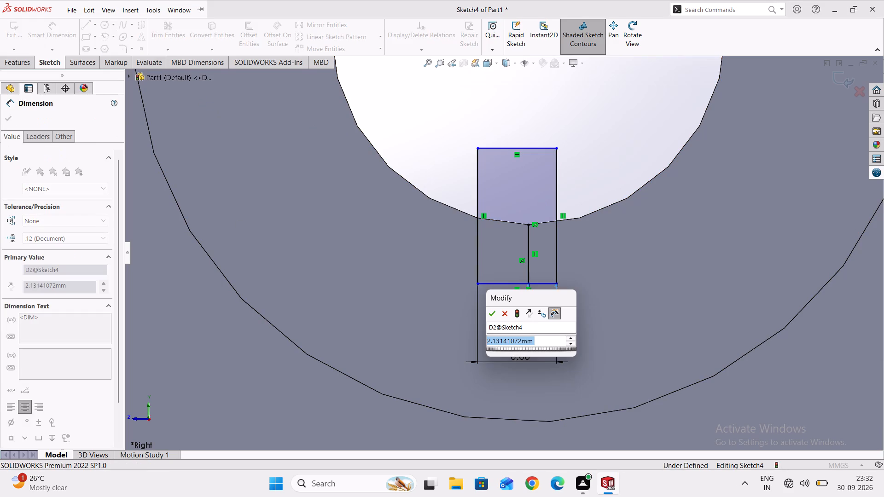
key("3")
key("Return")
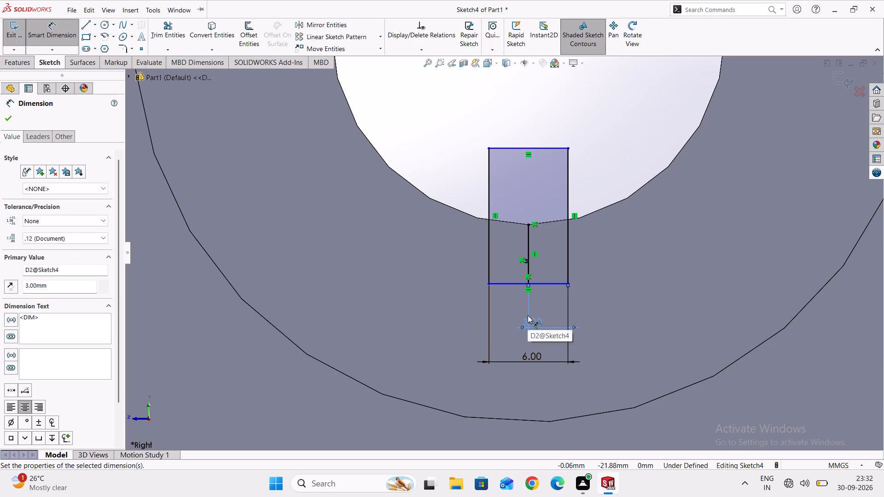
key("Escape")
Dimension the vertical distance from the origin to the rectangle's bottom edge at 20 mm.
scroll(556, 303, "down", 2)
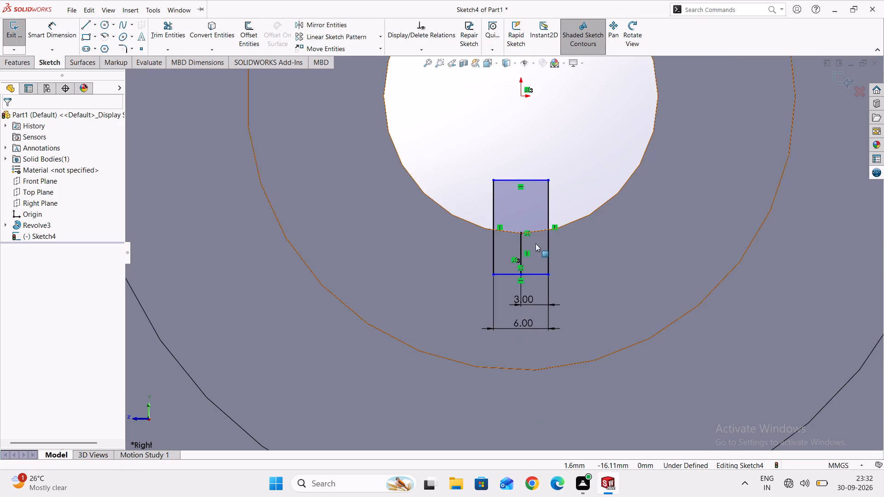
scroll(535, 254, "down", 2)
scroll(503, 179, "up", 2)
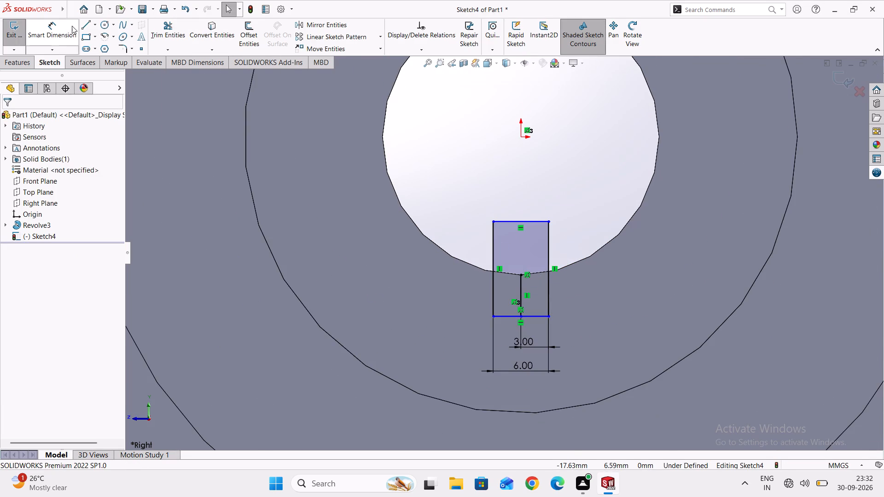
left_click(60, 27)
left_click(522, 136)
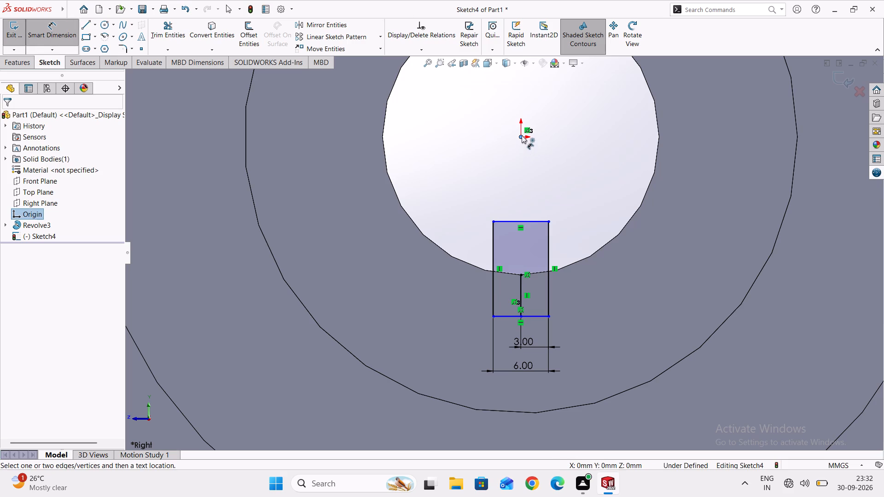
left_click(513, 317)
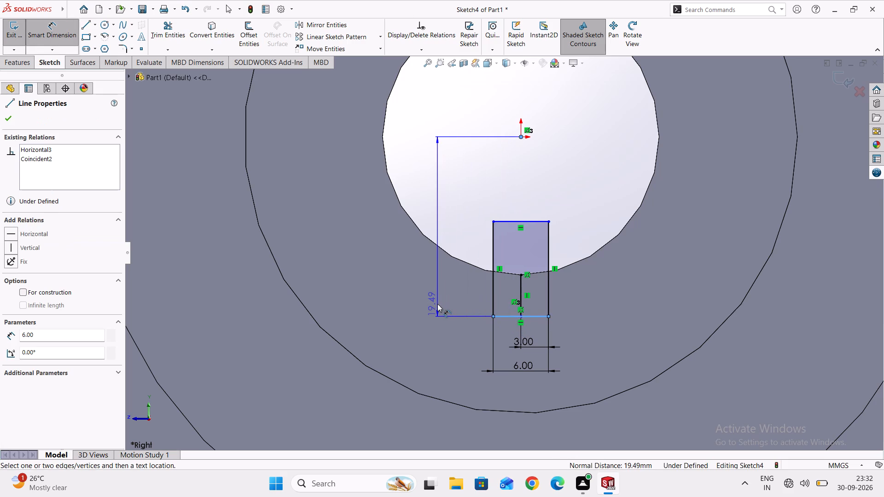
left_click(437, 304)
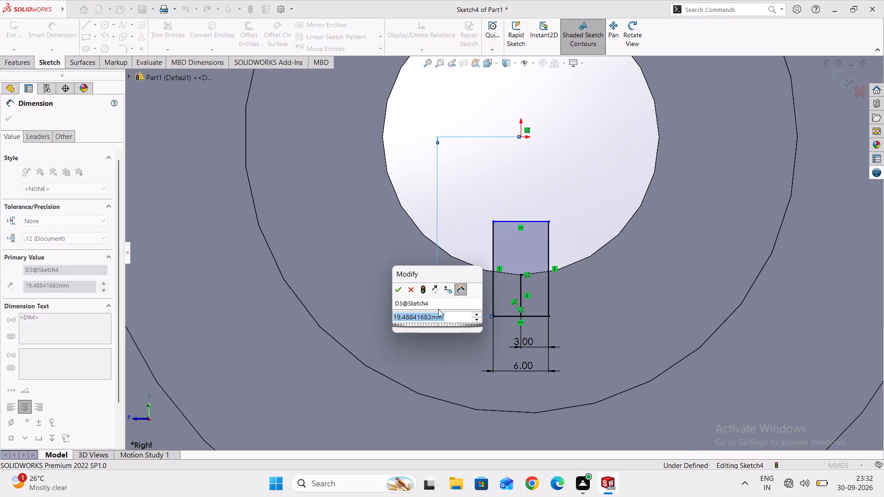
type("20")
key("Return")
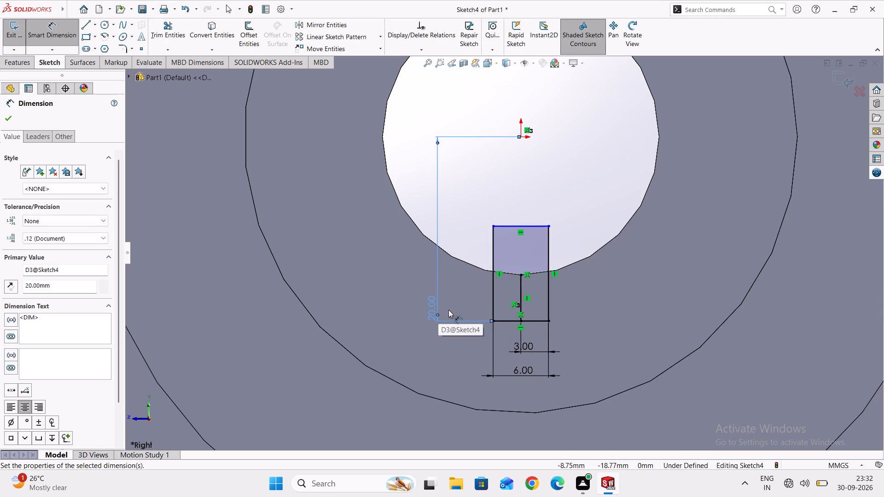
Set the distance from the origin to the rectangle's bottom edge to 18 mm.
scroll(576, 286, "down", 3)
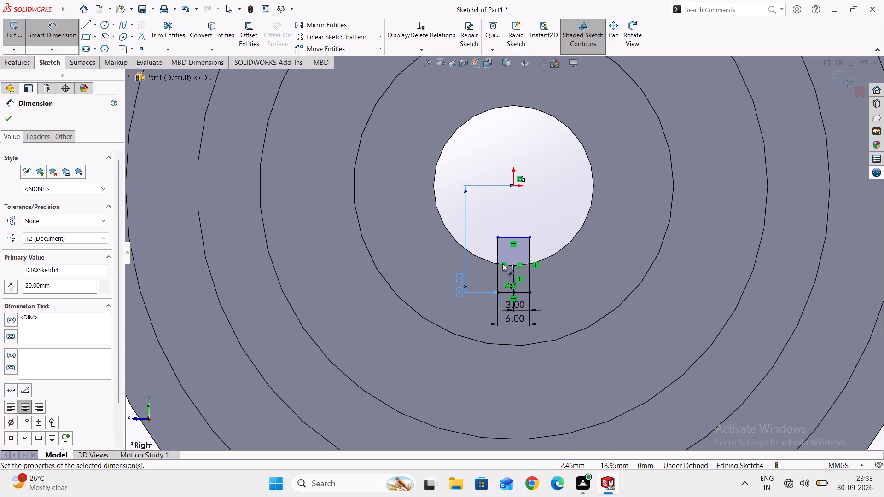
right_click(460, 282)
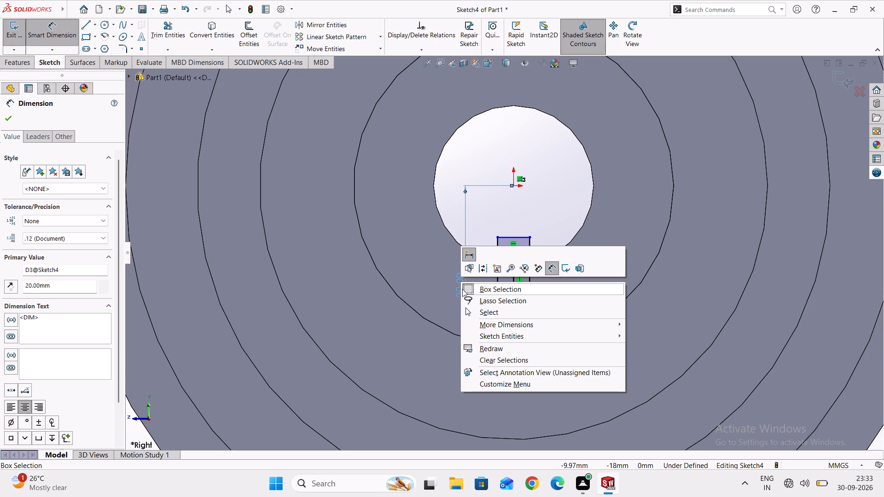
left_click(451, 268)
double_click(462, 279)
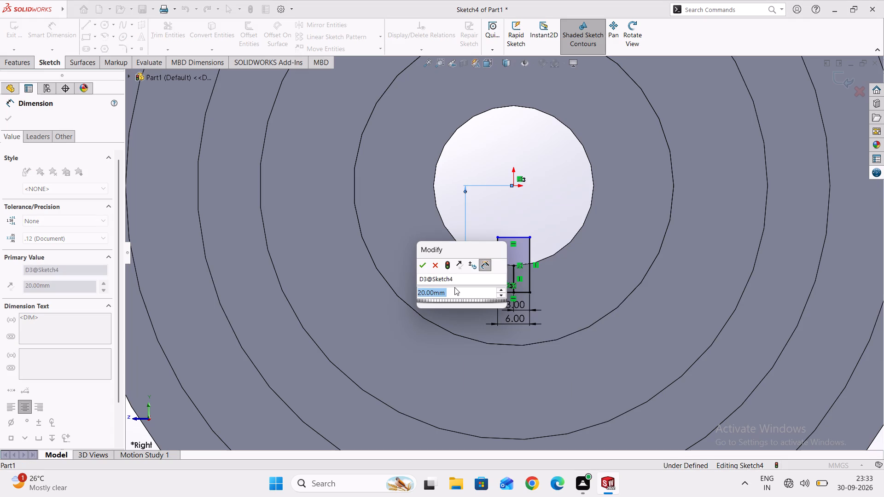
type("18")
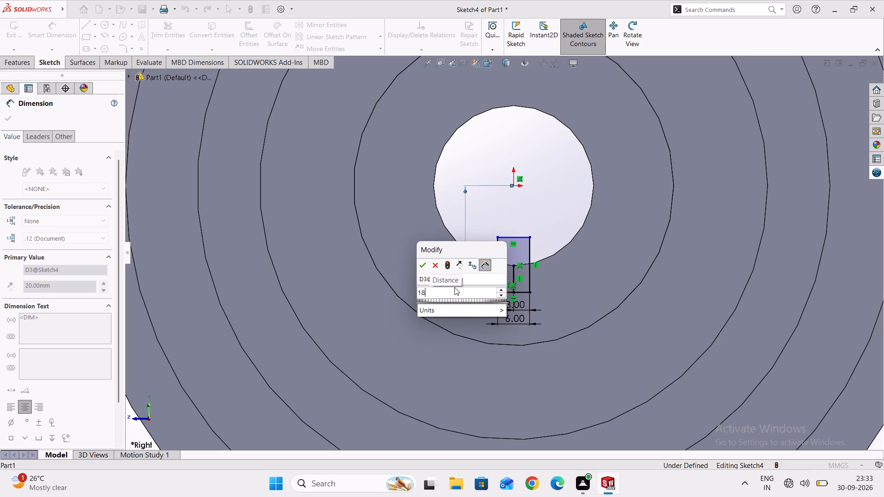
key("Return")
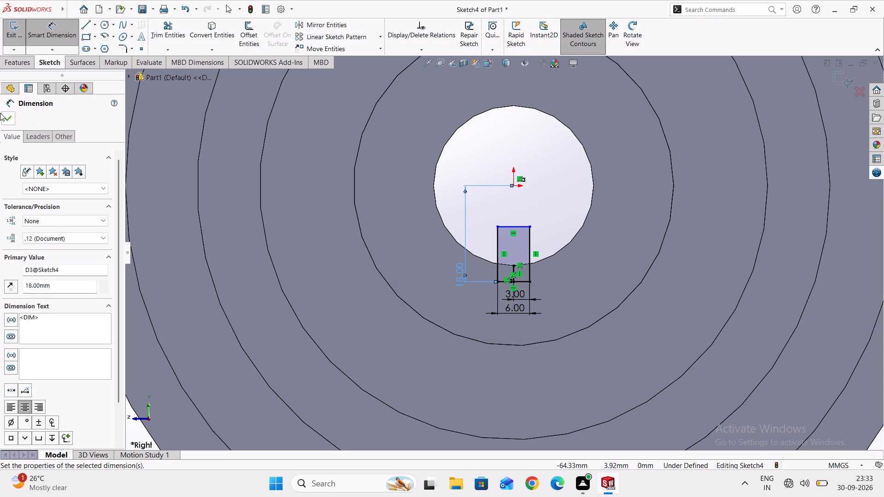
Delete the 6 mm width dimension and the 3 mm centring dimension below the keyway rectangle.
left_click(11, 118)
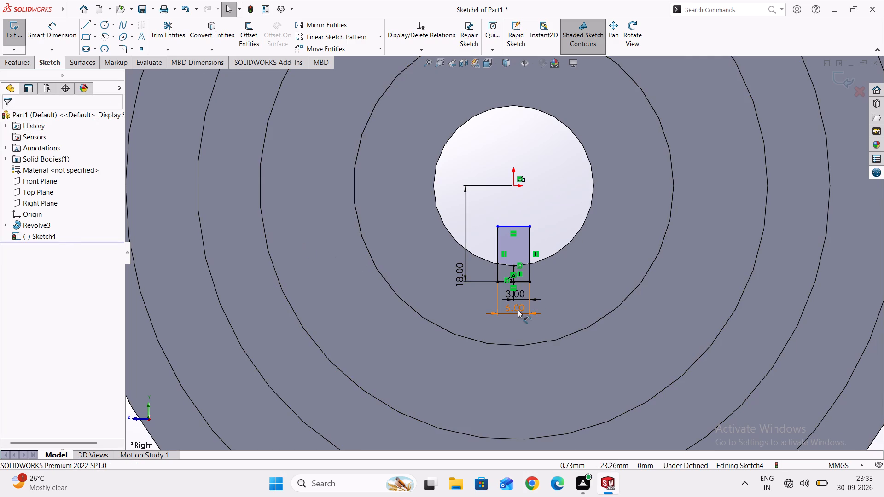
right_click(518, 310)
left_click(548, 359)
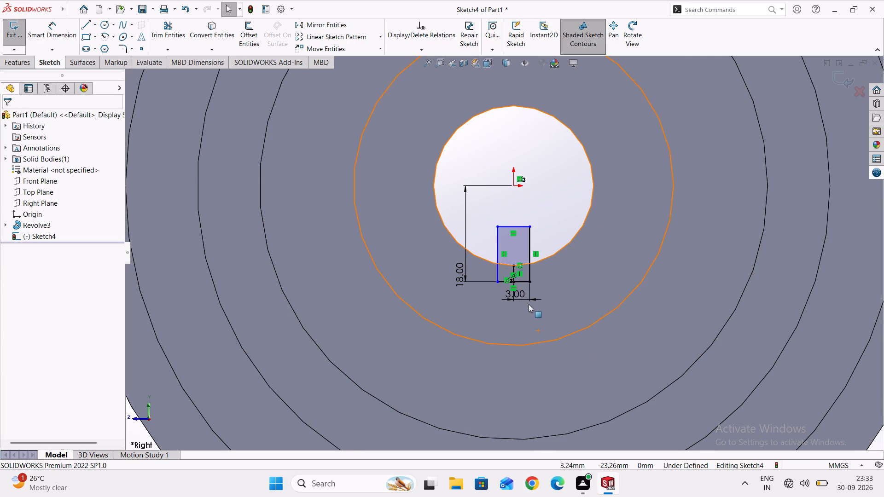
right_click(525, 296)
left_click(554, 363)
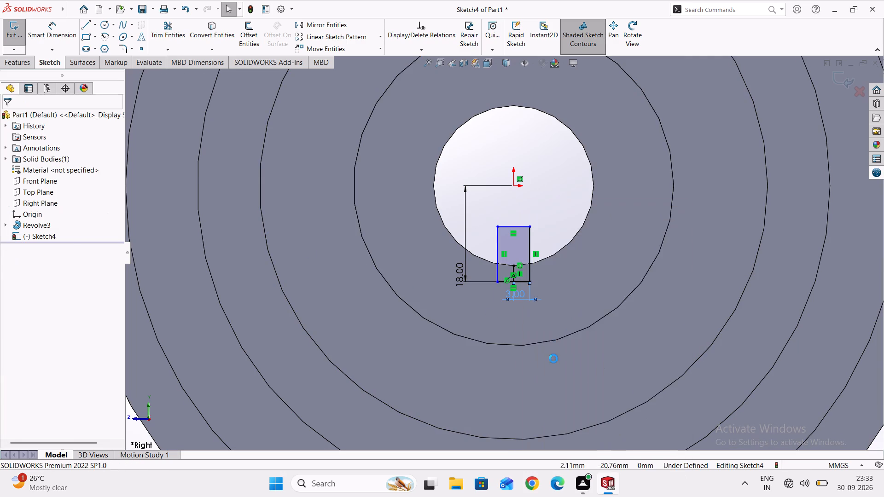
Fully define the keyway sketch by calculating relations and dimensions for the rectangle's top edge and both vertical sides.
scroll(505, 269, "up", 4)
scroll(533, 279, "down", 3)
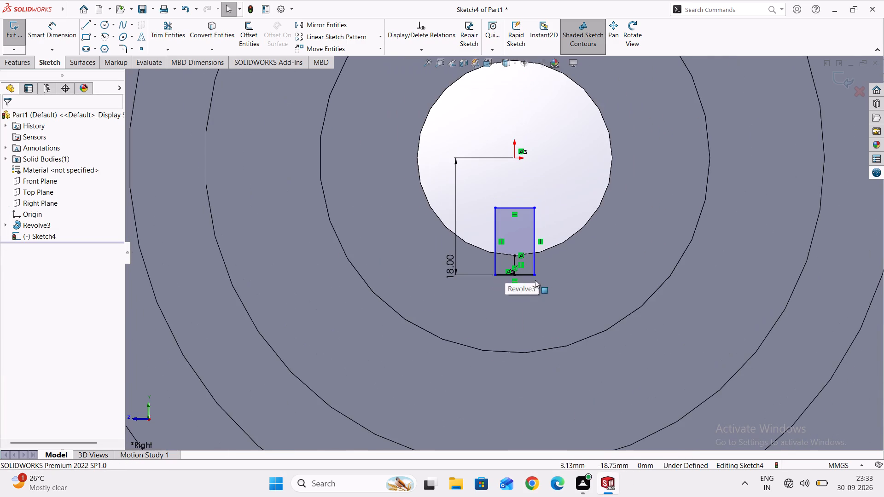
left_click(419, 50)
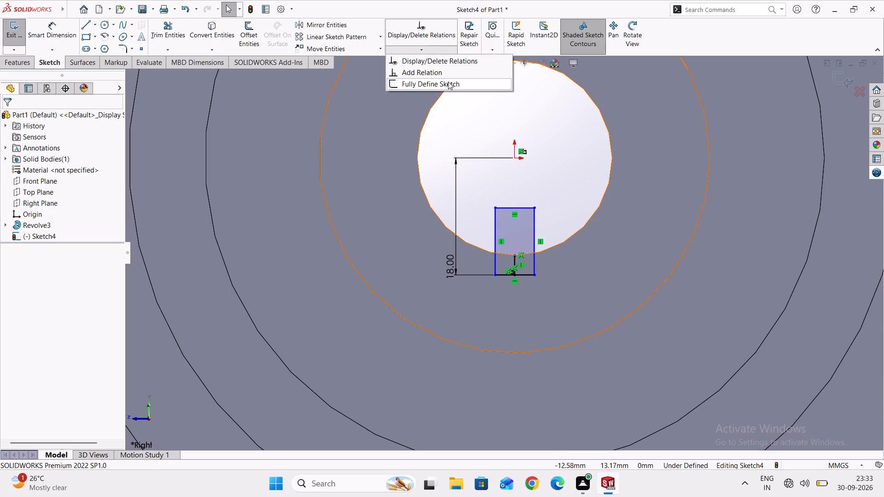
left_click(448, 81)
left_click(529, 209)
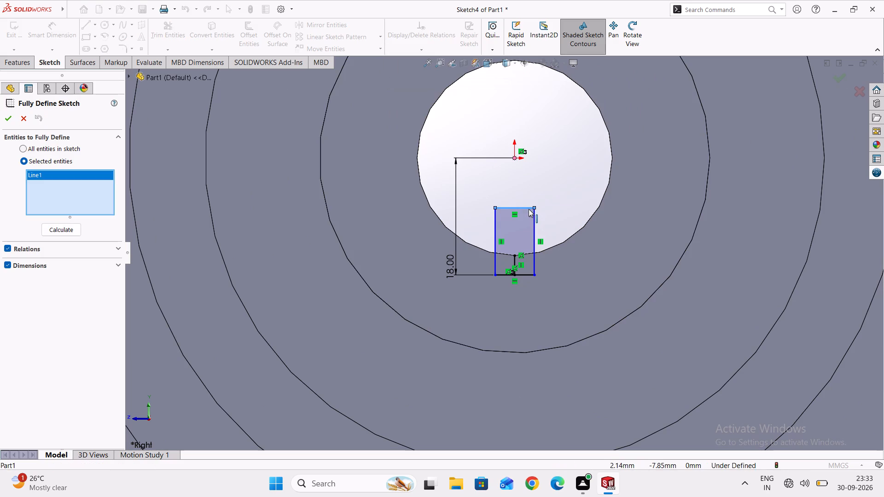
left_click(535, 225)
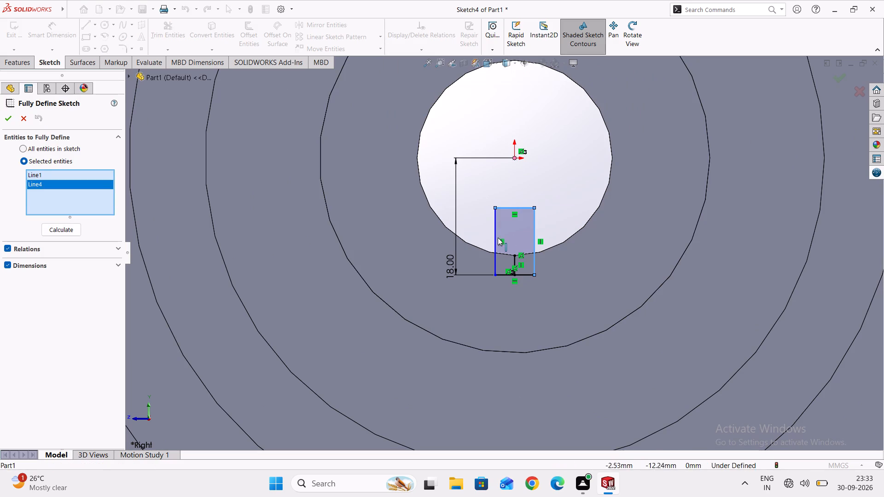
left_click(495, 236)
scroll(750, 243, "down", 2)
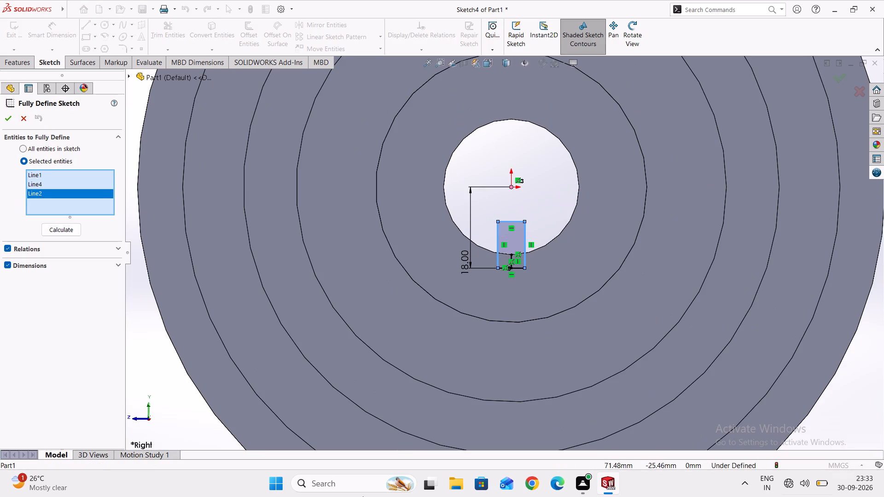
left_click(59, 230)
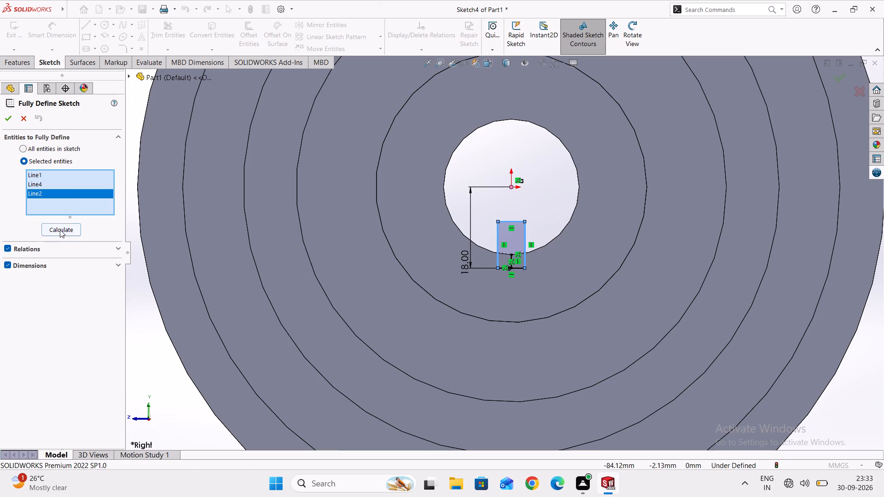
left_click(9, 117)
Start an Extruded Cut from the keyway sketch with the rectangle's region as the selected contour.
scroll(220, 221, "down", 4)
scroll(268, 228, "down", 1)
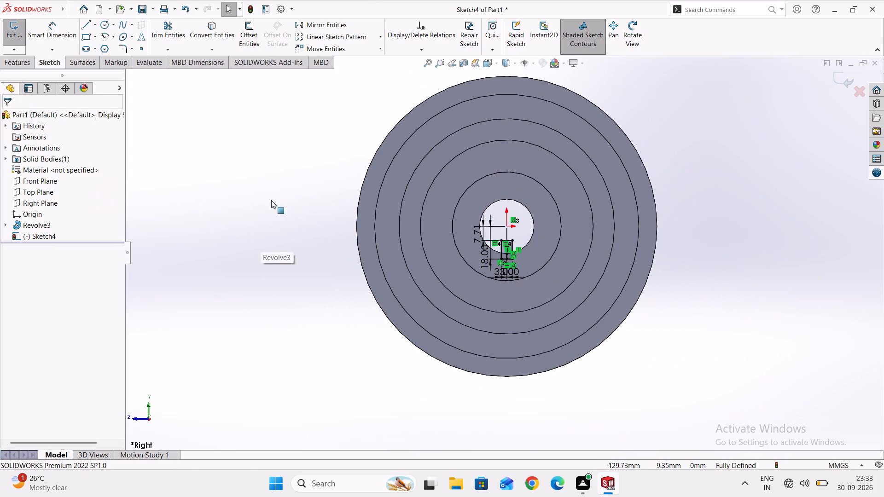
double_click(14, 61)
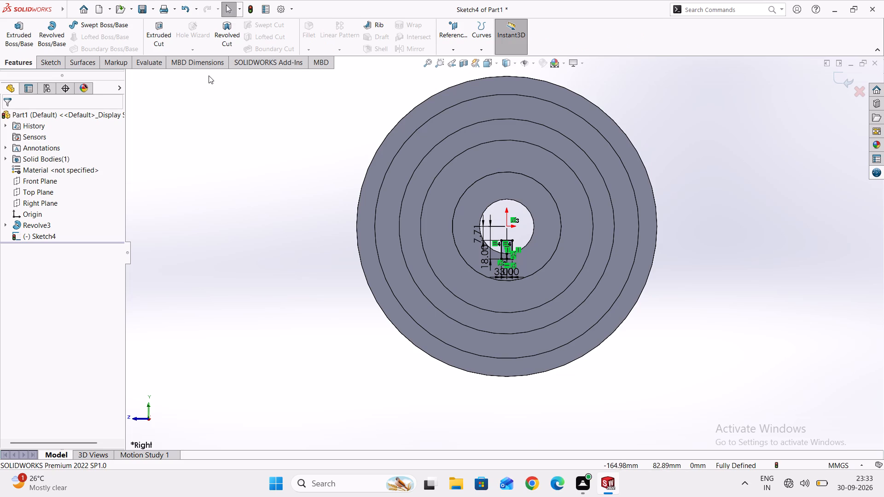
left_click(155, 39)
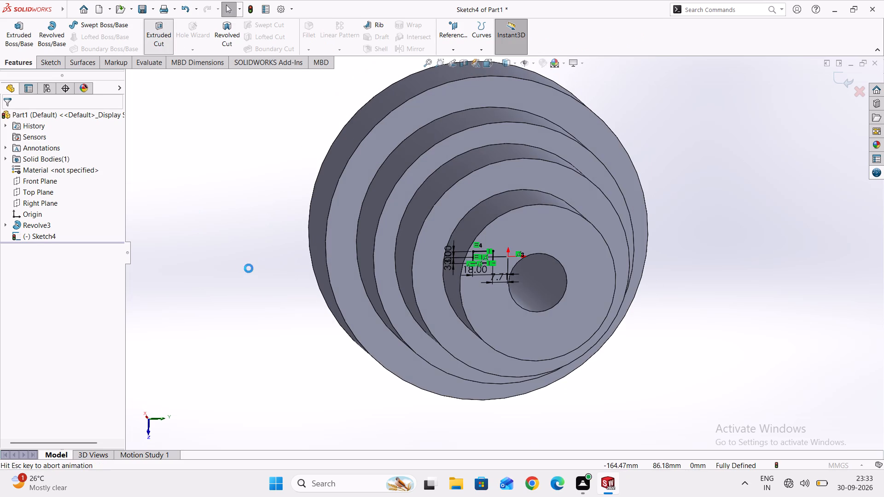
scroll(477, 262, "up", 9)
left_click(473, 249)
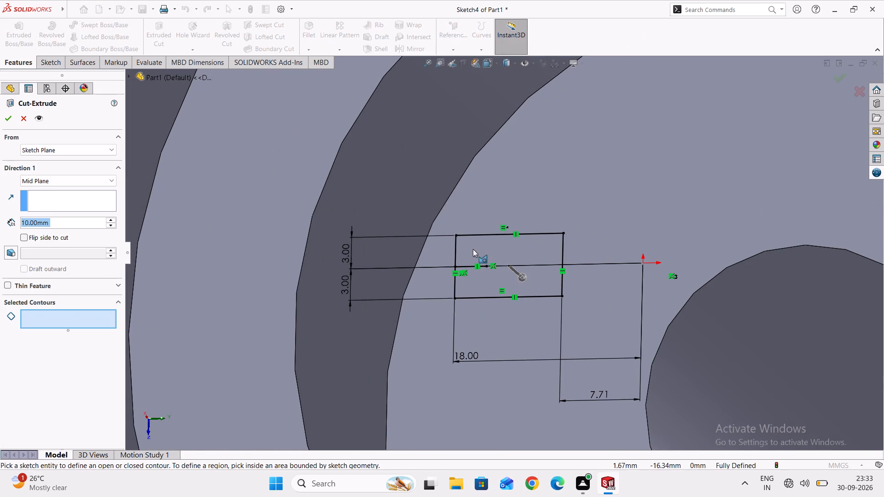
scroll(465, 291, "down", 8)
scroll(300, 286, "down", 3)
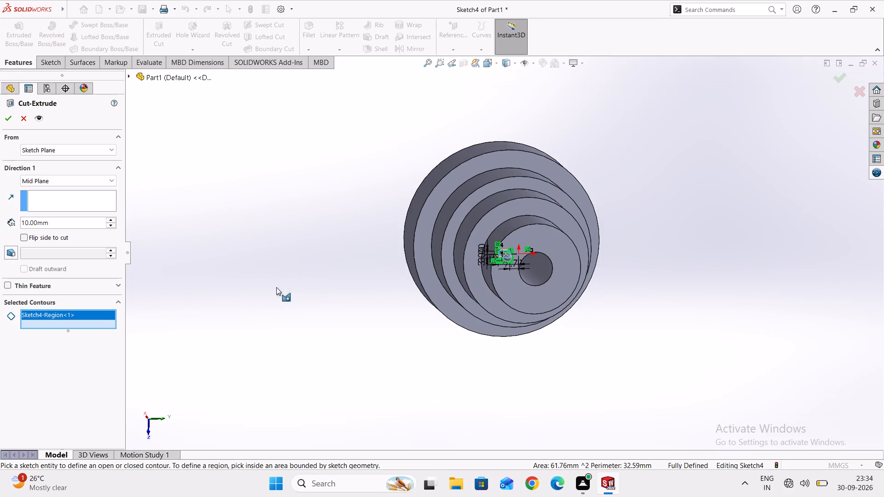
Set the Mid Plane cut depth to 230 mm so it runs the full length of the bore, and apply the cut.
middle_click_drag(268, 268, 462, 401)
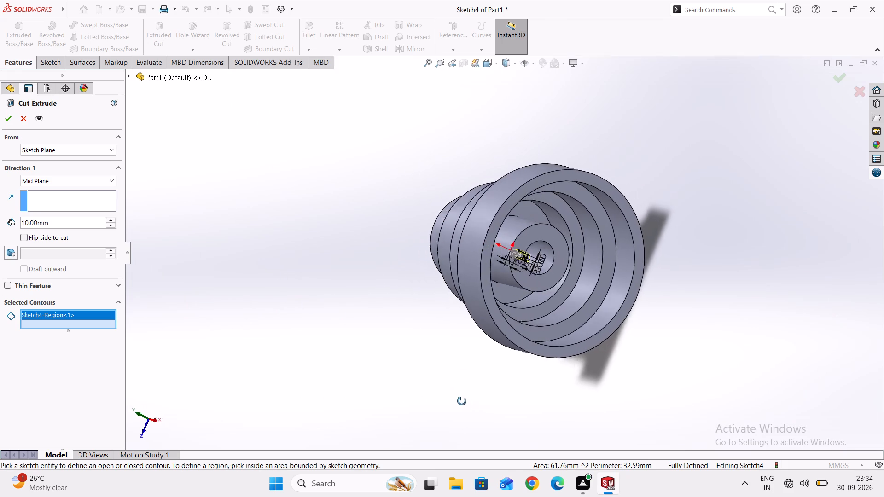
middle_click_drag(462, 401, 425, 395)
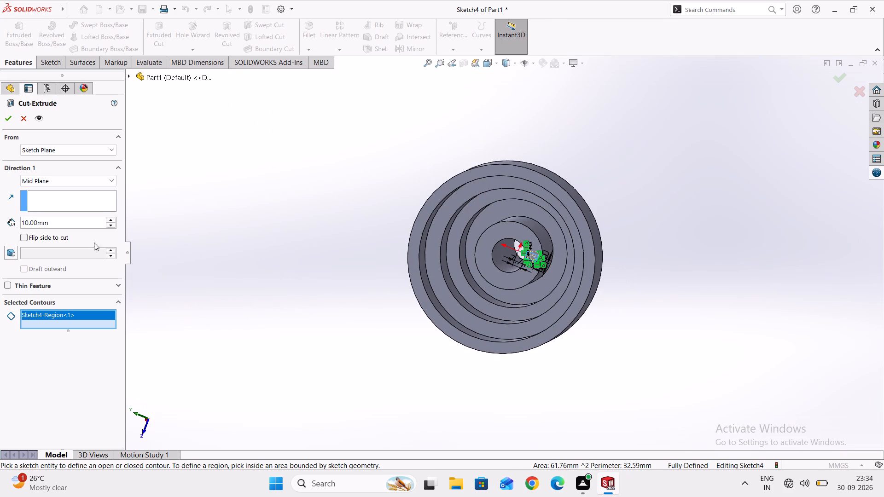
triple_click(113, 220)
triple_click(113, 220)
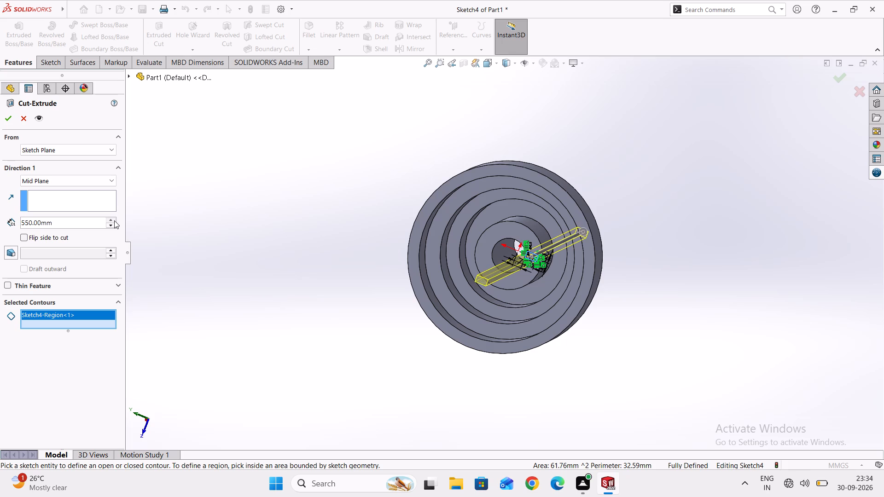
middle_click_drag(381, 294, 294, 291)
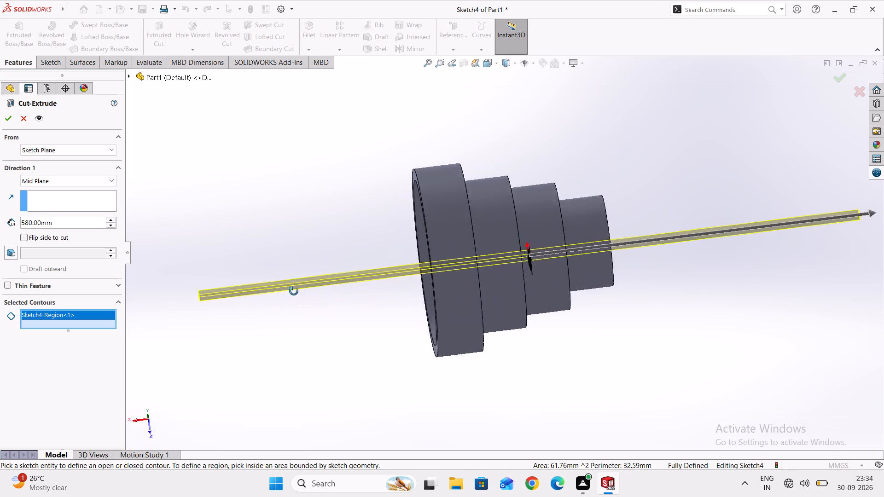
middle_click_drag(294, 291, 245, 301)
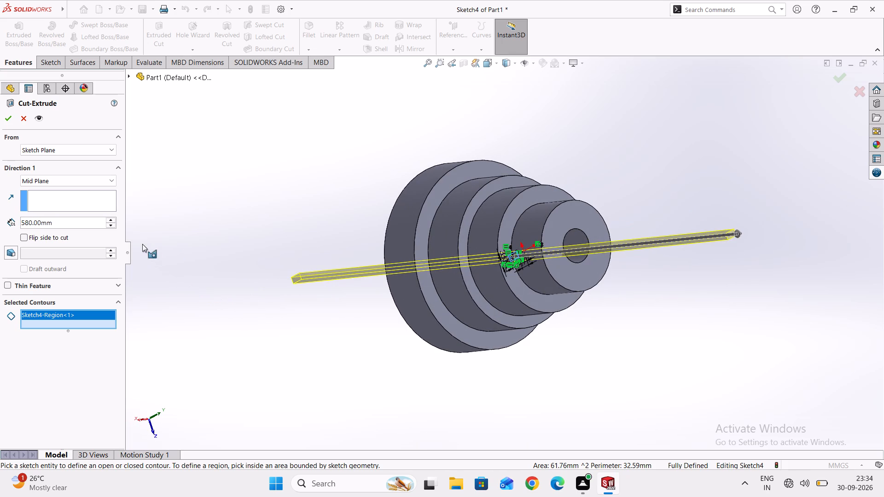
left_click(114, 226)
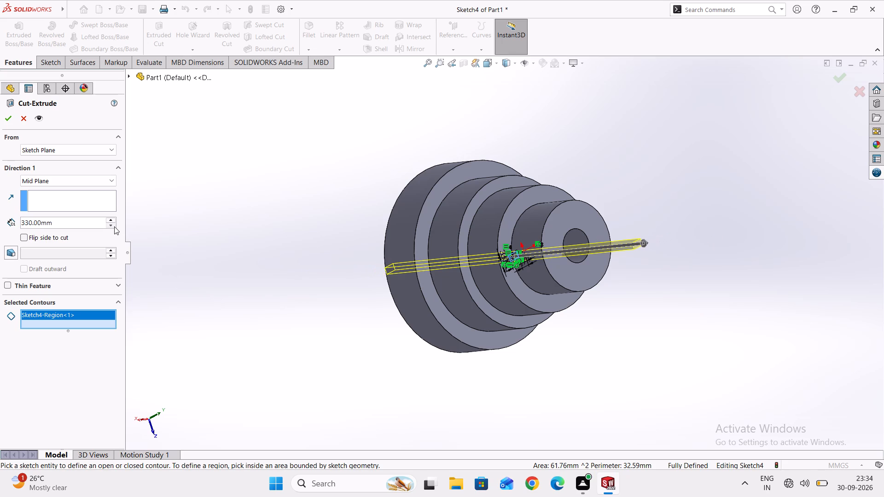
scroll(147, 241, "down", 2)
middle_click_drag(204, 292, 327, 326)
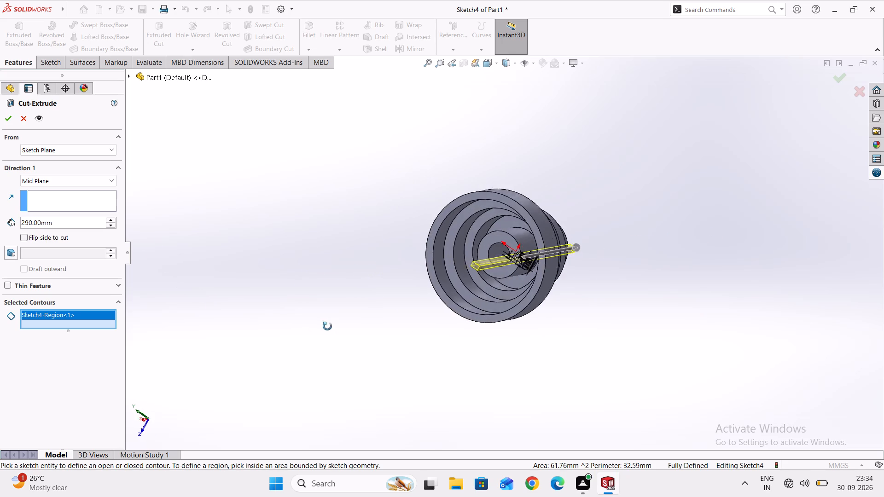
middle_click_drag(327, 326, 233, 311)
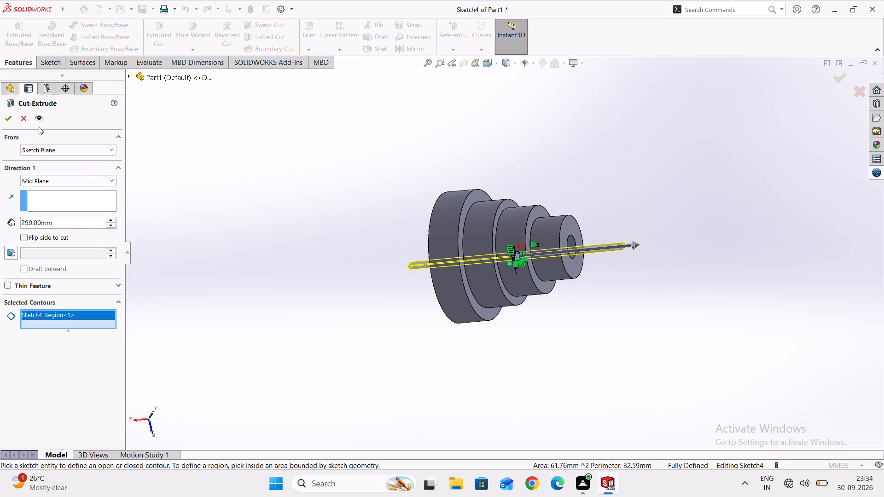
double_click(113, 227)
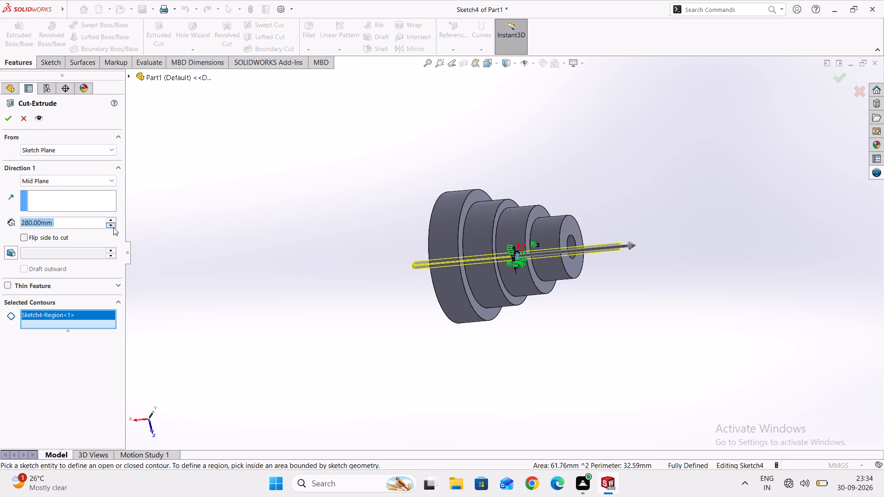
triple_click(113, 227)
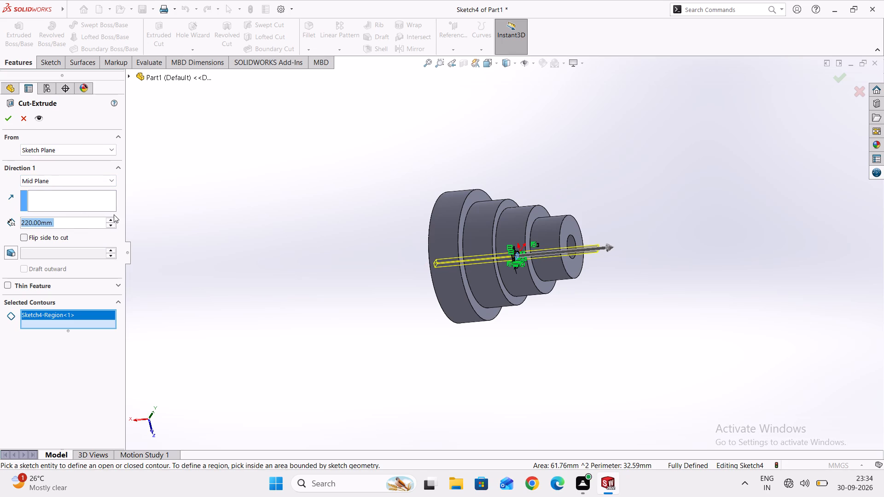
left_click(112, 218)
scroll(539, 252, "down", 1)
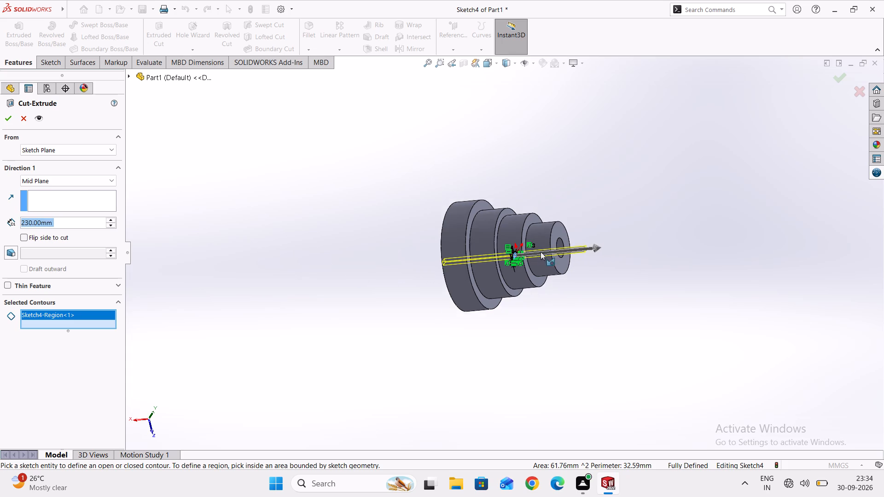
scroll(541, 252, "down", 1)
middle_click_drag(367, 287, 525, 334)
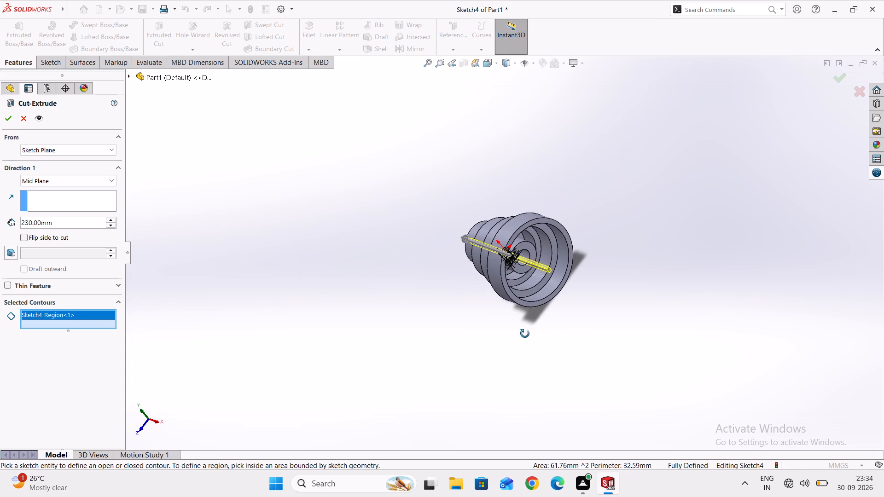
middle_click_drag(525, 334, 408, 208)
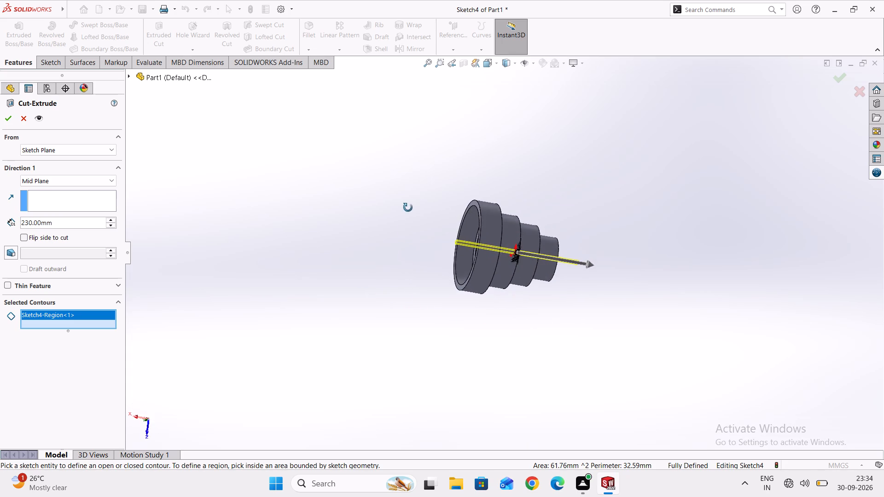
middle_click_drag(408, 208, 315, 211)
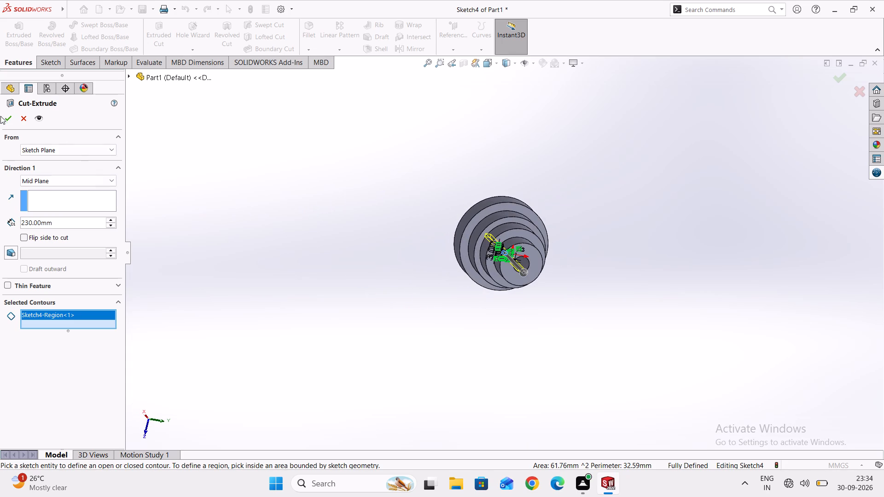
left_click(8, 117)
Examine the keyway cut in the bore from both ends of the stepped part.
scroll(537, 278, "up", 4)
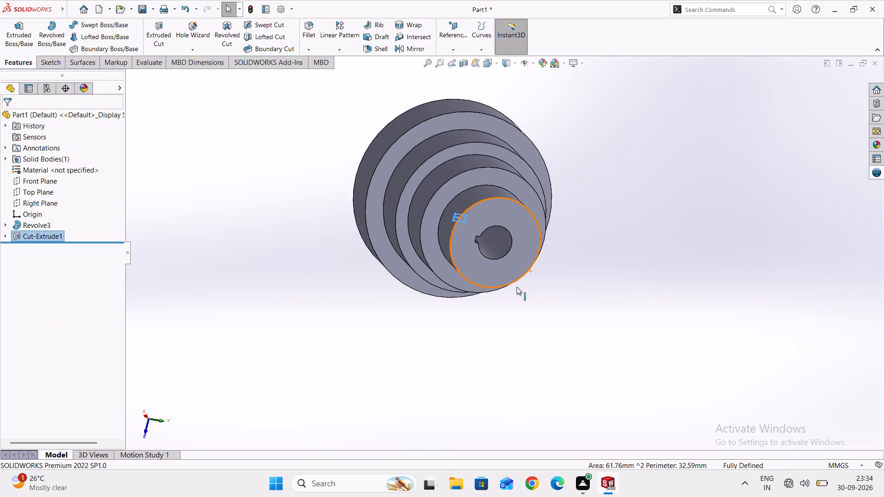
middle_click_drag(537, 313, 307, 318)
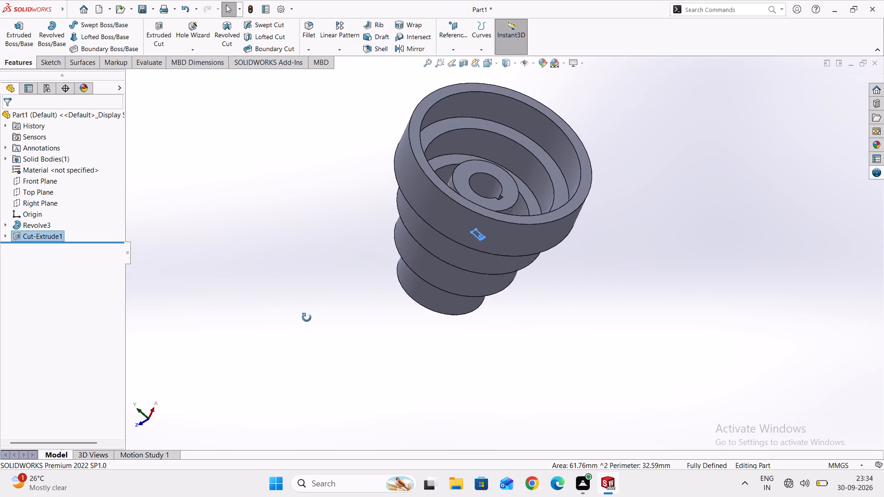
middle_click_drag(307, 318, 273, 384)
middle_click_drag(328, 255, 335, 336)
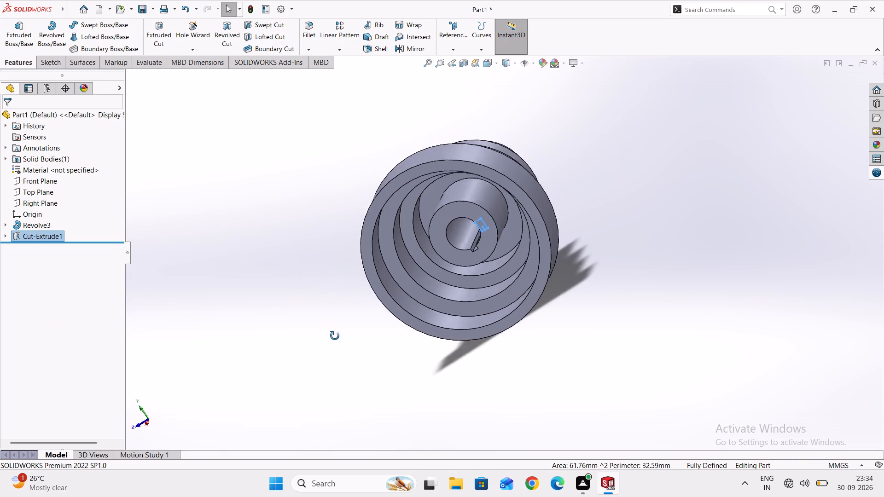
middle_click_drag(335, 336, 616, 353)
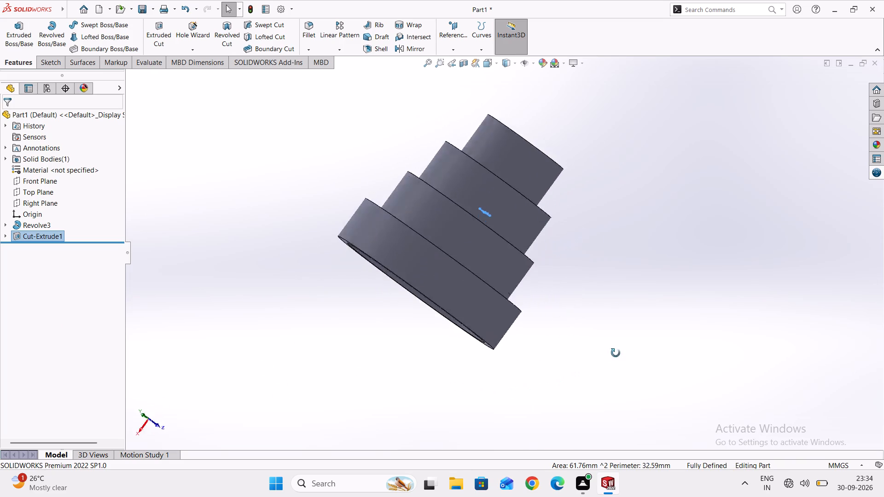
middle_click_drag(616, 353, 672, 243)
middle_click_drag(565, 352, 562, 318)
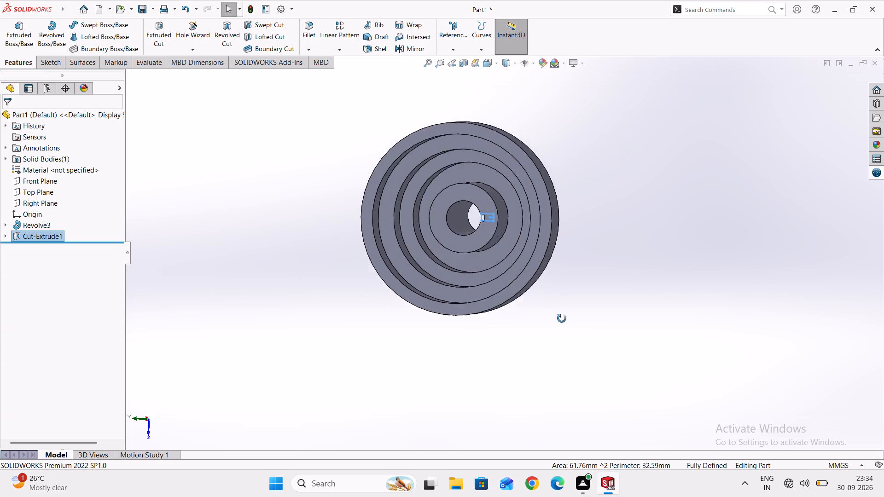
middle_click_drag(562, 318, 726, 238)
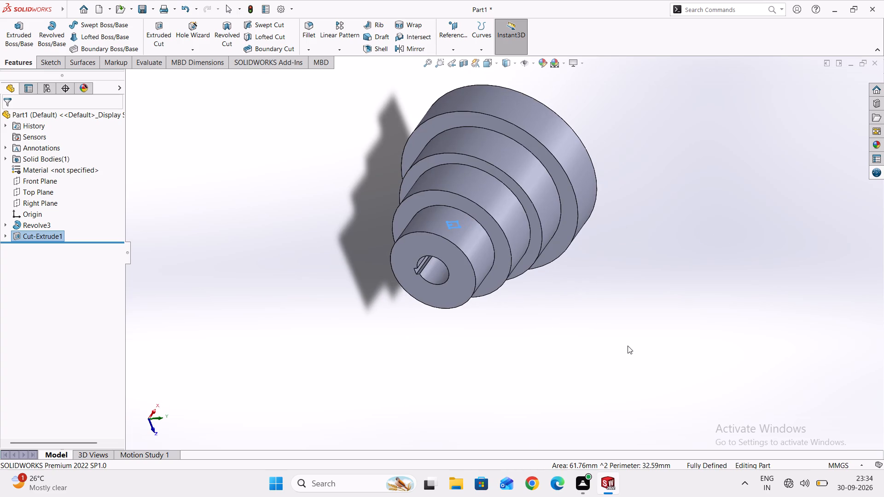
middle_click_drag(628, 346, 425, 311)
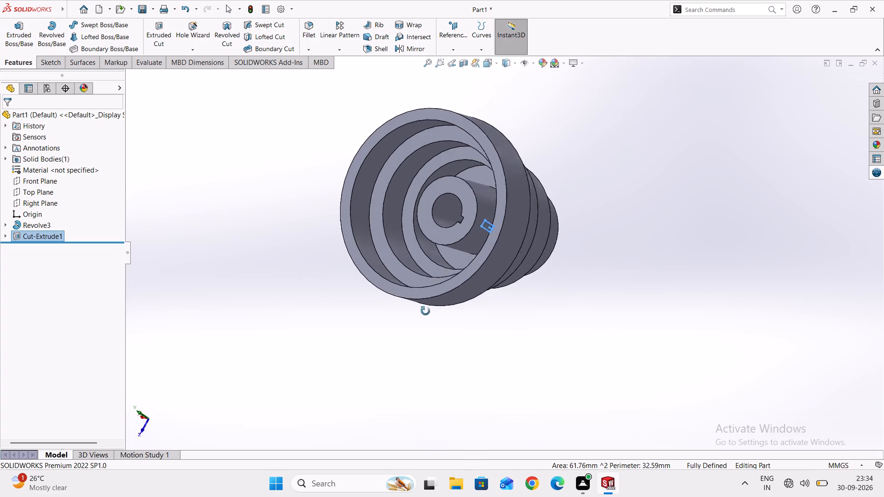
Open a section view on the Front Plane and examine the keyway along the bore and the hollow interior.
middle_click_drag(425, 311, 622, 400)
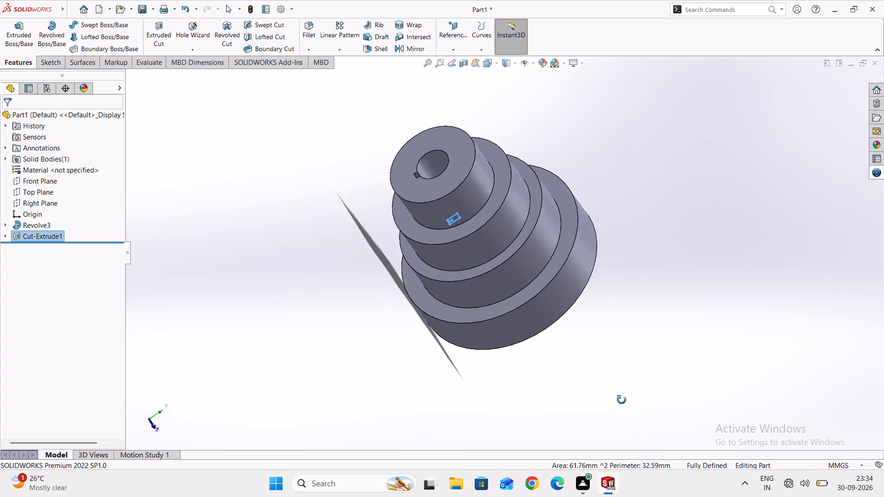
middle_click_drag(622, 400, 633, 389)
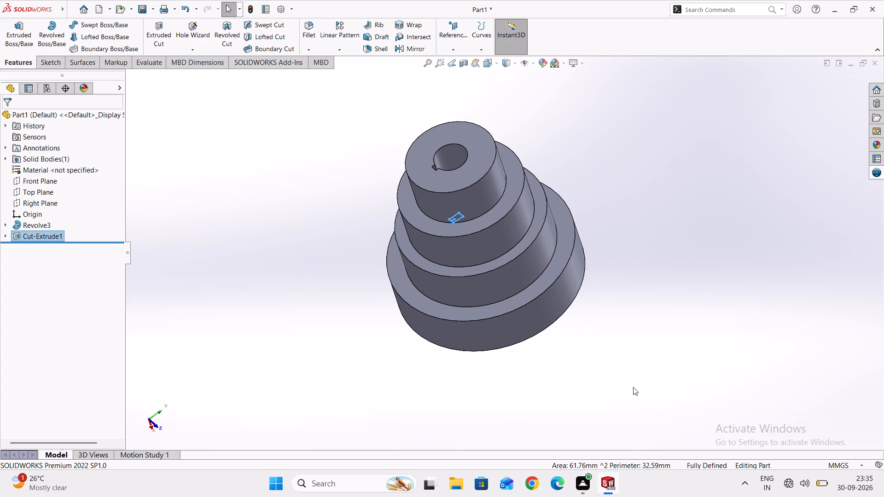
middle_click_drag(347, 317, 520, 259)
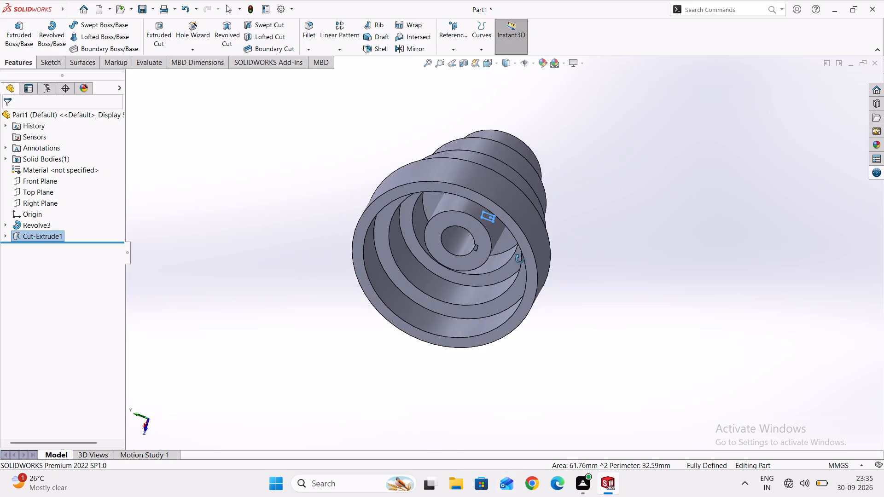
middle_click_drag(520, 259, 583, 173)
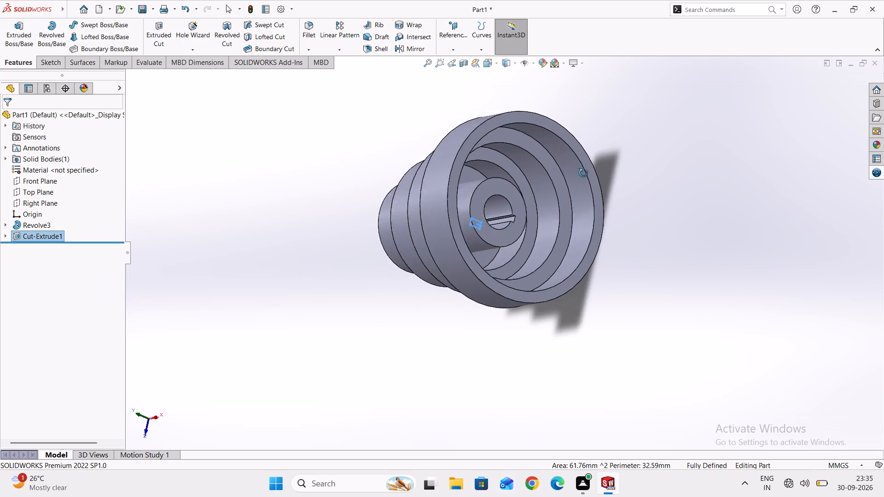
middle_click_drag(583, 173, 599, 178)
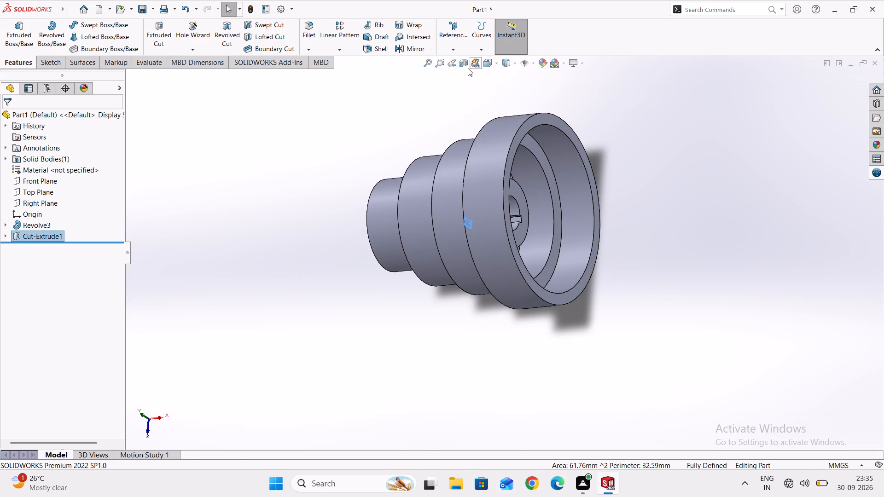
left_click(468, 66)
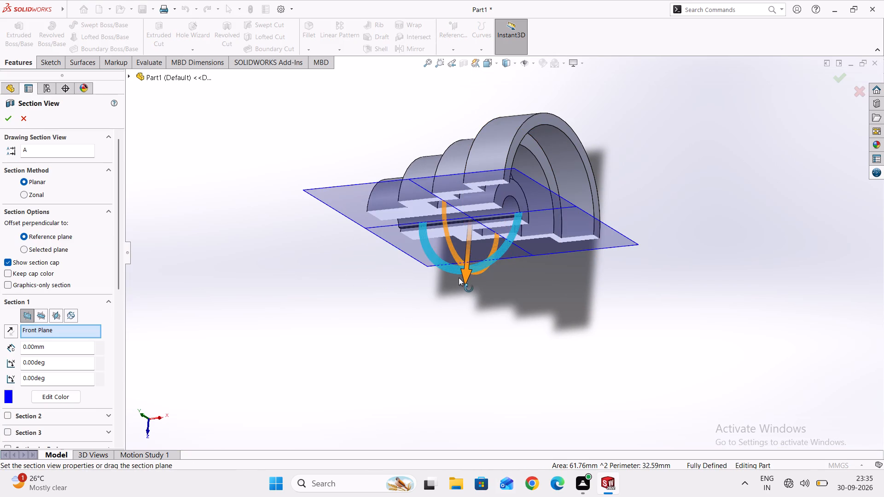
middle_click_drag(457, 282, 469, 125)
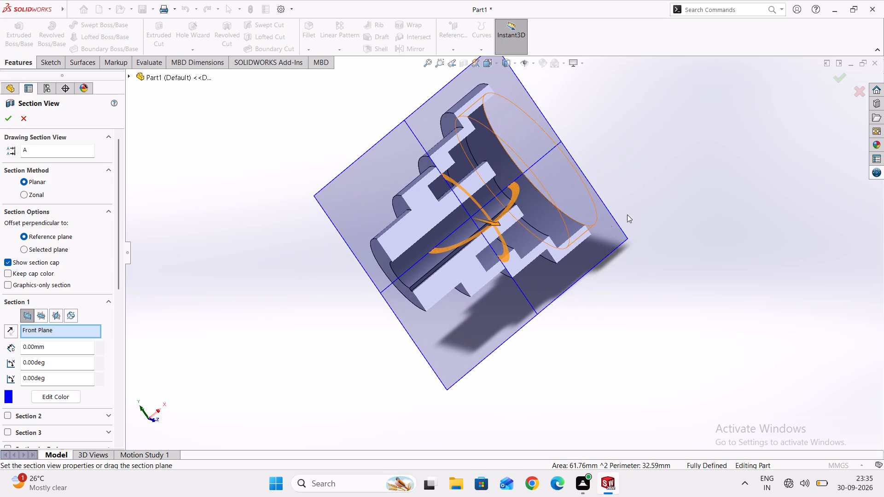
middle_click_drag(669, 182, 622, 201)
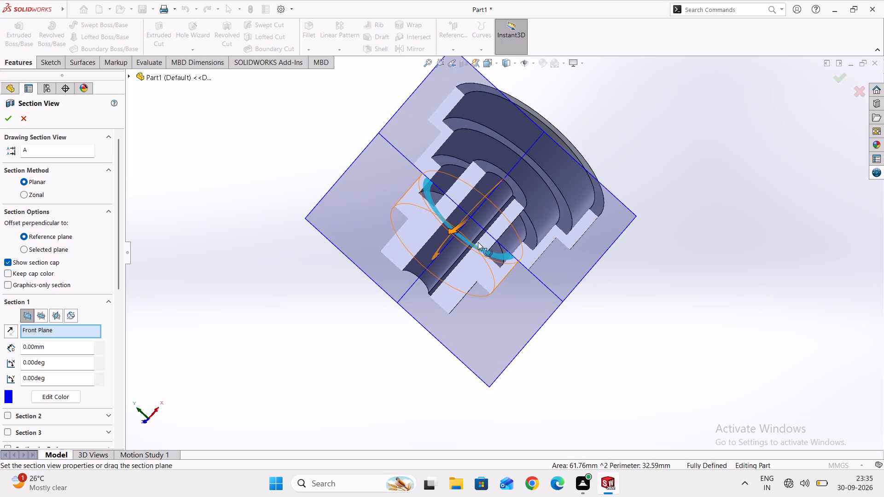
Tilt the section plane to about 316° around its Y axis, examine the cut-open bore and keyway, and cancel the section view.
left_click_drag(476, 244, 427, 212)
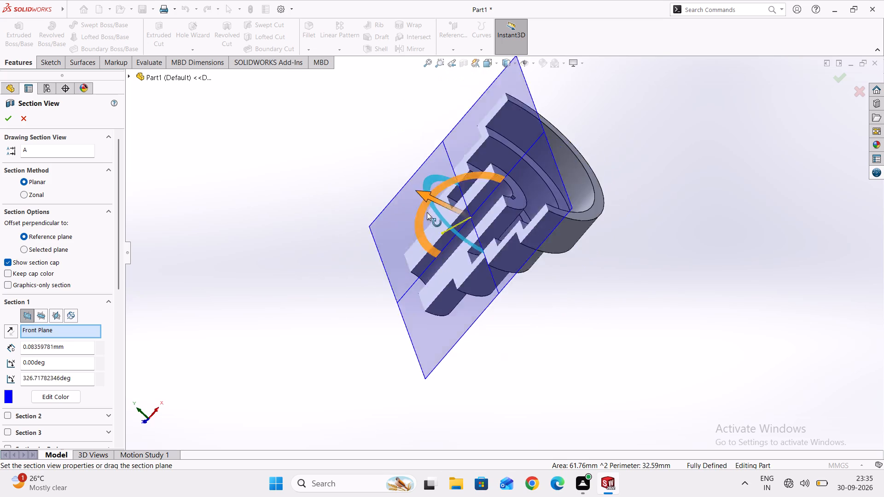
left_click_drag(427, 212, 465, 227)
left_click_drag(465, 227, 475, 228)
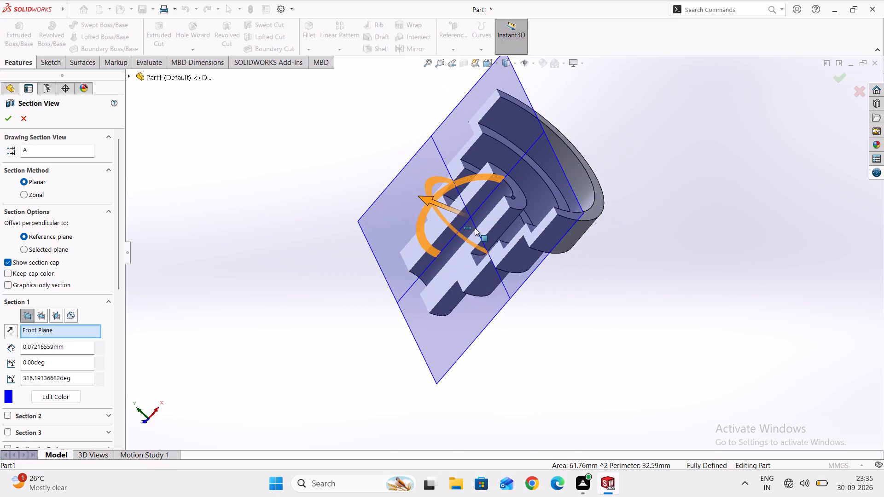
left_click_drag(475, 228, 484, 229)
middle_click_drag(606, 320, 635, 318)
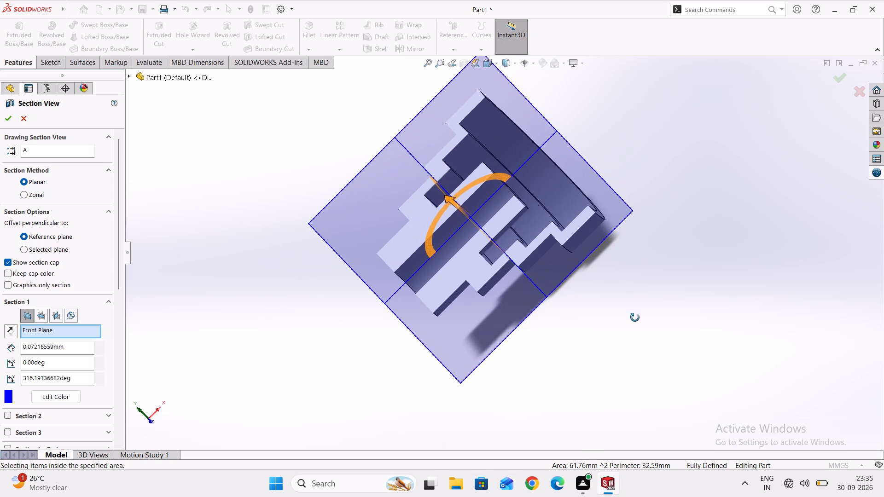
middle_click_drag(635, 318, 663, 388)
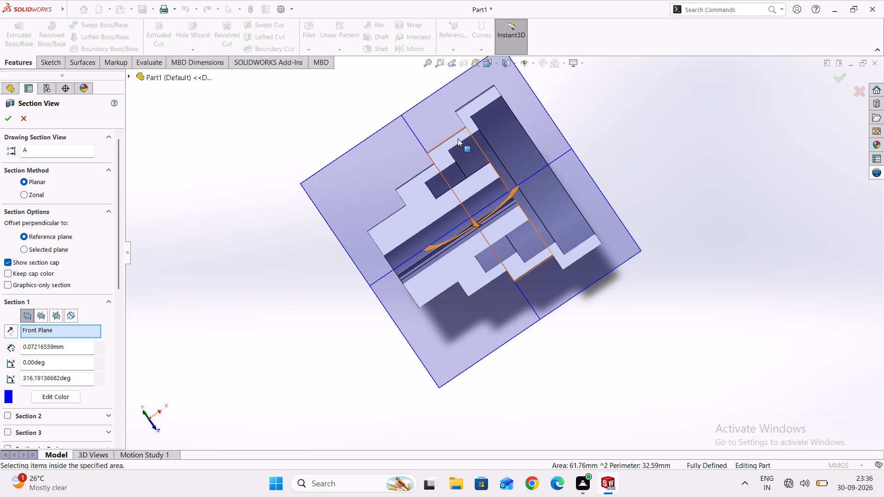
scroll(458, 139, "up", 2)
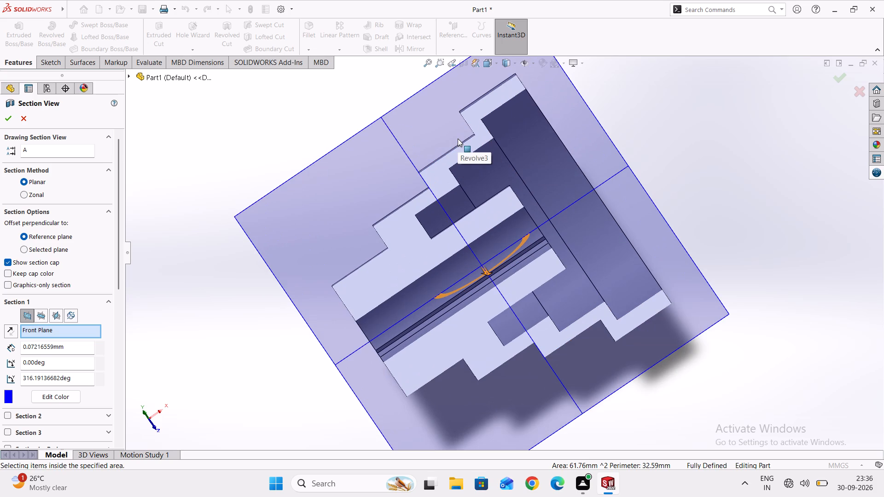
scroll(458, 139, "down", 2)
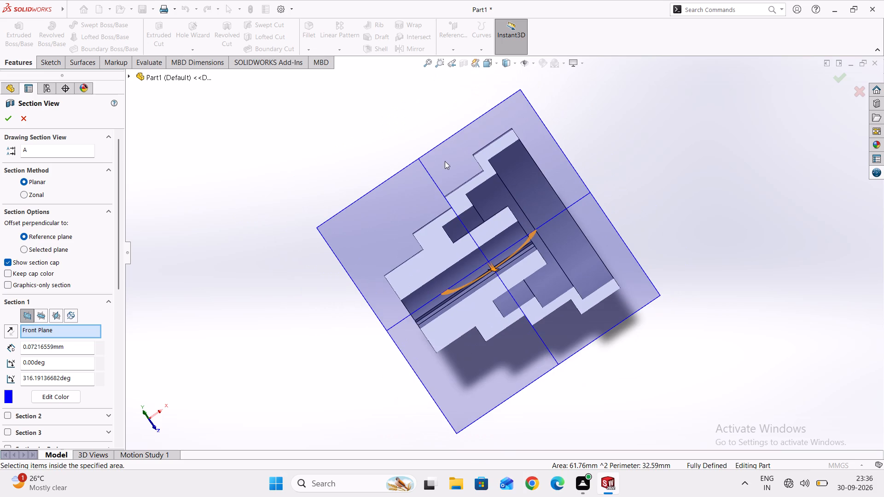
middle_click_drag(368, 127, 392, 155)
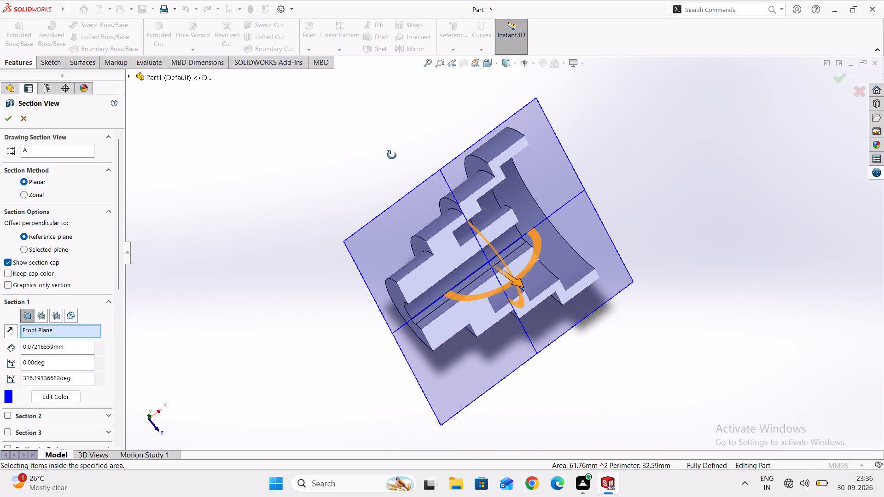
middle_click_drag(392, 155, 389, 149)
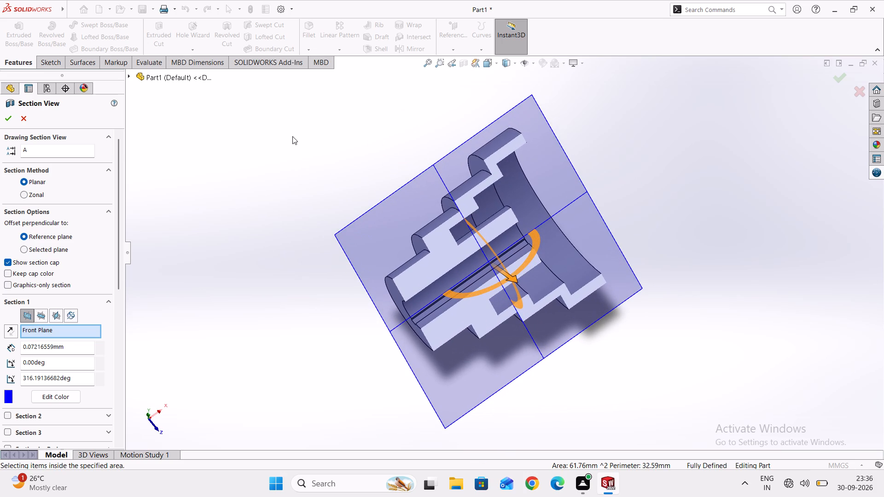
scroll(262, 182, "down", 1)
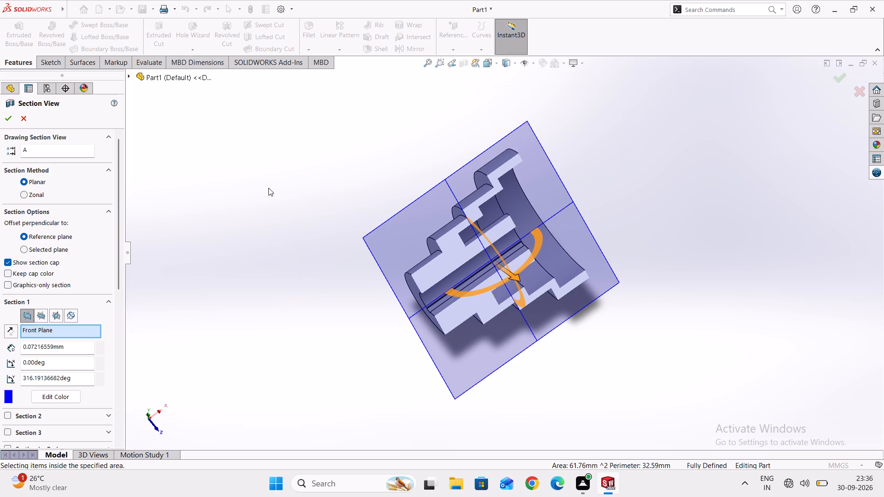
key("ctrl+z")
key("ctrl+z")
left_click(25, 123)
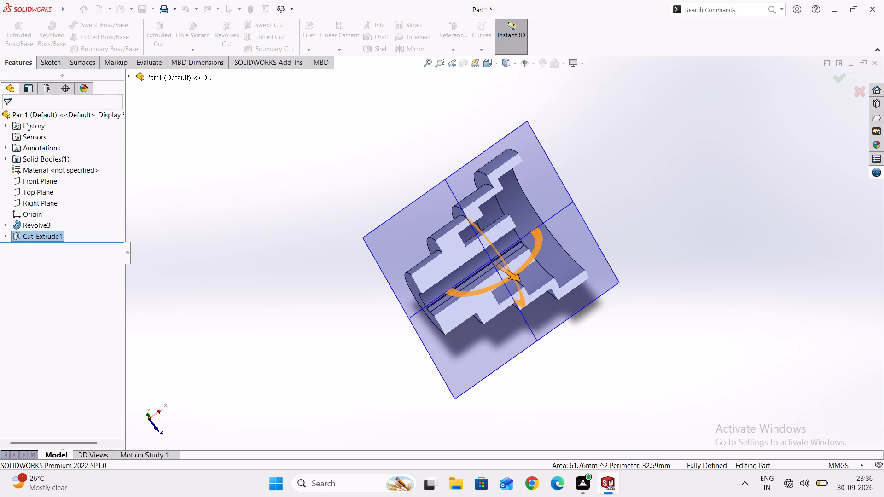
Open Sketch4 under the keyway's Cut-Extrude1 for editing.
scroll(327, 260, "down", 3)
middle_click_drag(448, 284, 565, 267)
left_click(49, 67)
middle_click_drag(263, 238, 268, 245)
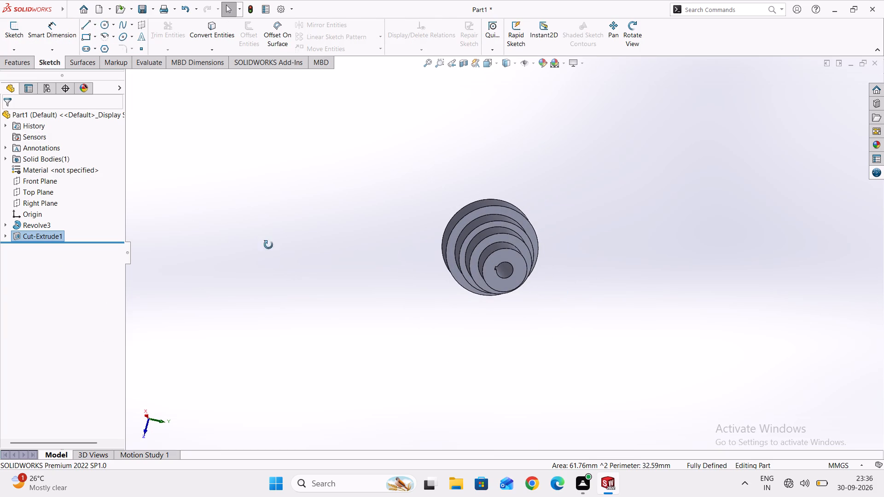
middle_click_drag(268, 245, 346, 295)
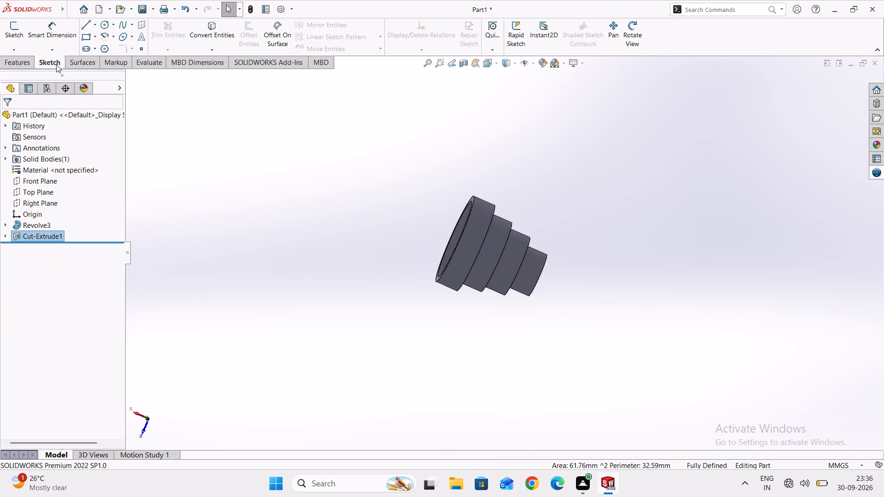
left_click(50, 241)
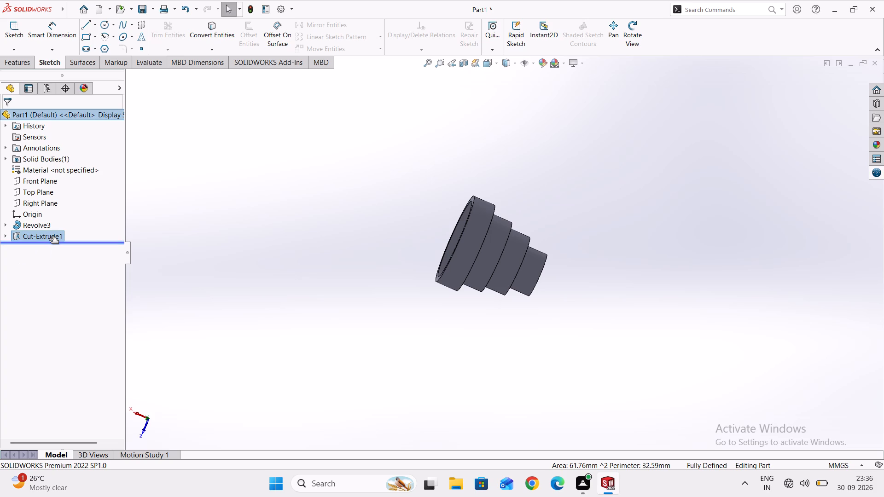
right_click(50, 241)
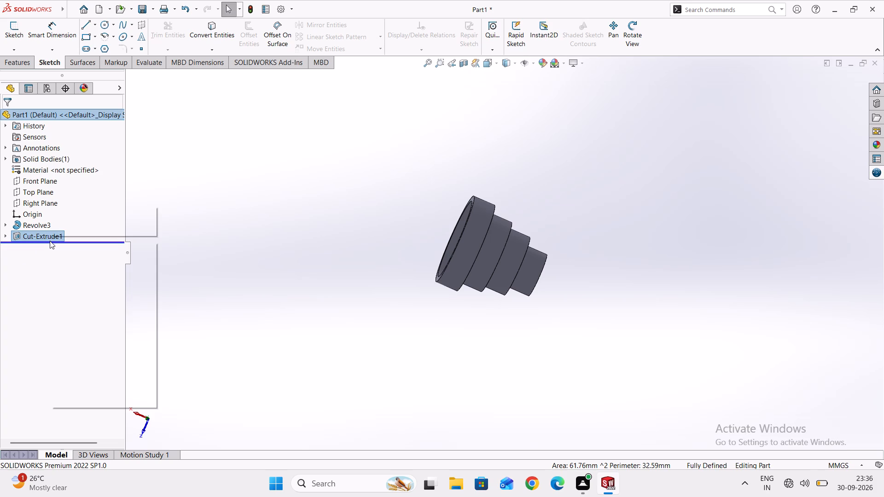
left_click(50, 241)
left_click(50, 241)
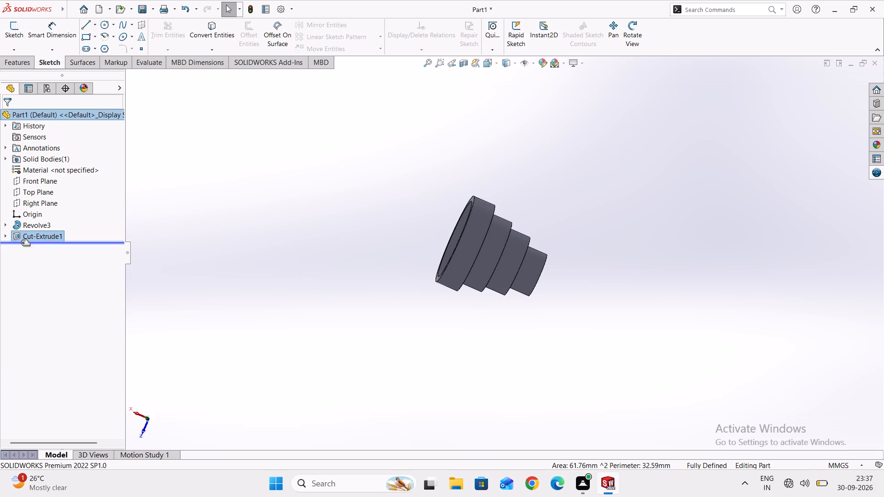
left_click(5, 236)
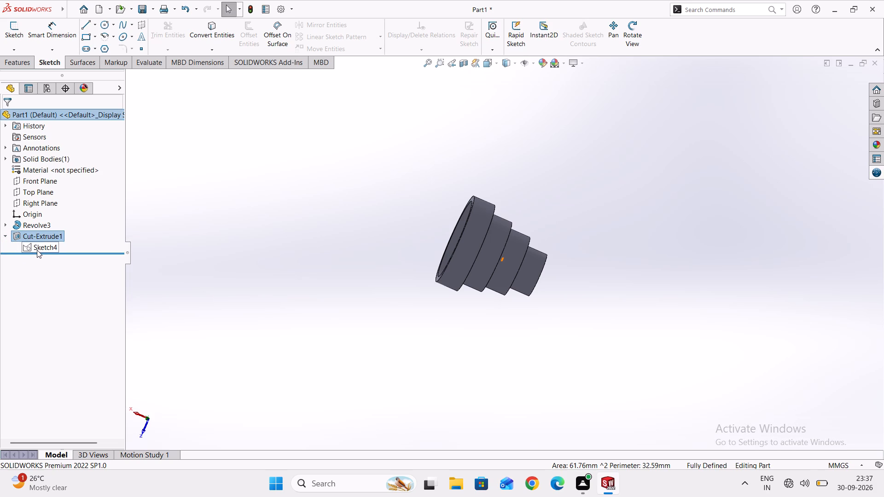
left_click(39, 248)
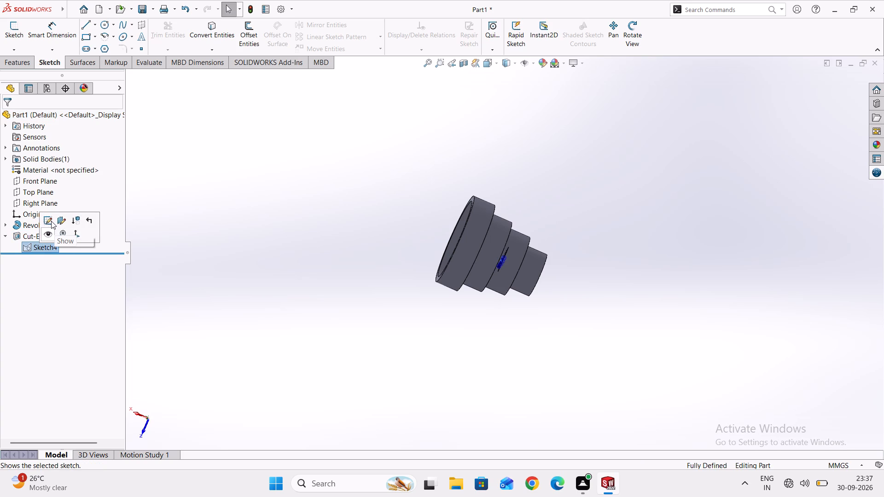
left_click(51, 221)
Examine the keyway sketch and its cut preview from both ends of the bore, and exit the sketch.
scroll(245, 295, "down", 2)
middle_click_drag(250, 291, 343, 318)
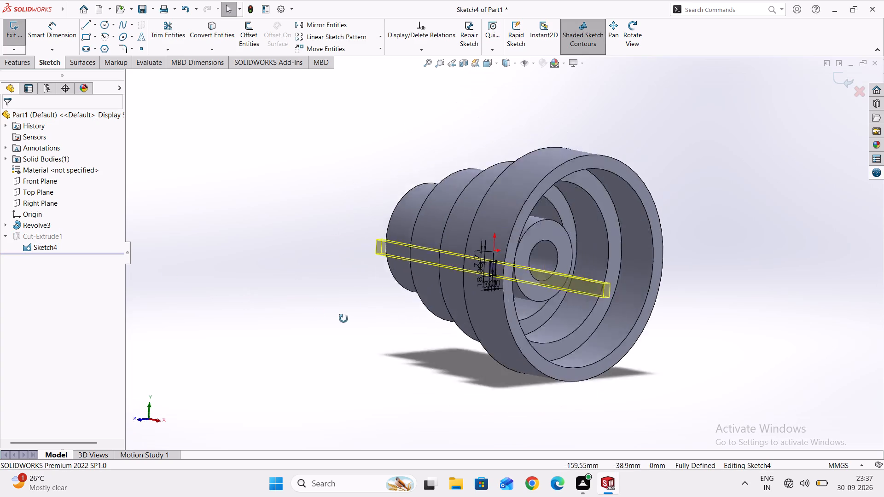
middle_click_drag(343, 318, 391, 338)
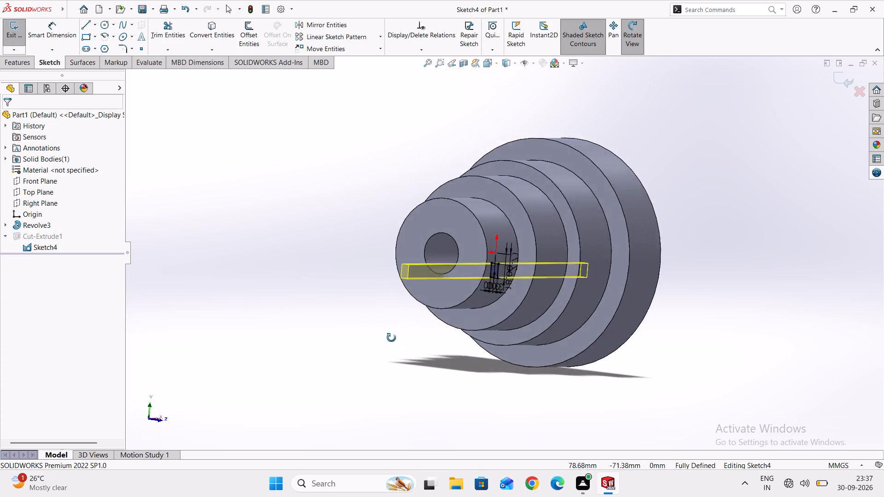
middle_click_drag(391, 338, 279, 308)
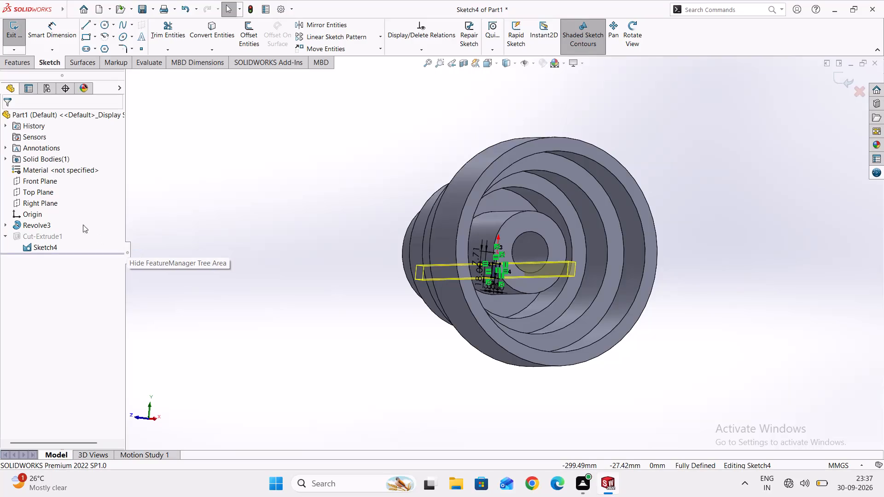
left_click(9, 62)
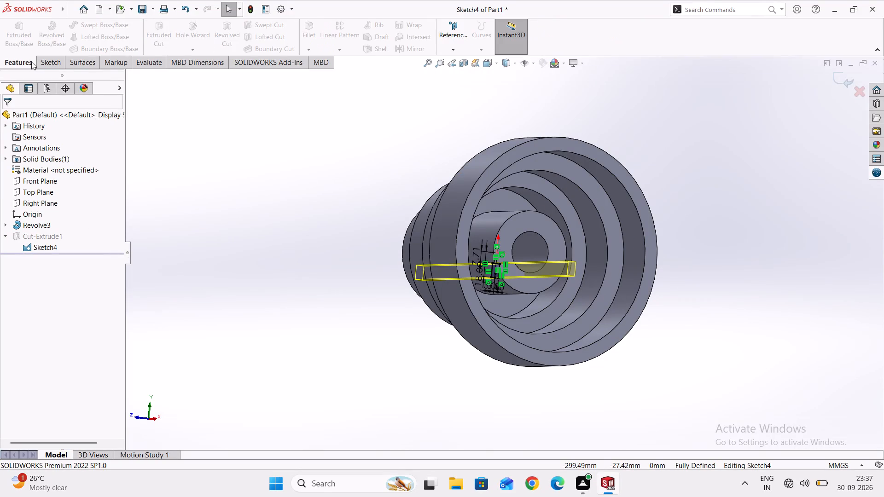
left_click(24, 61)
scroll(361, 301, "down", 2)
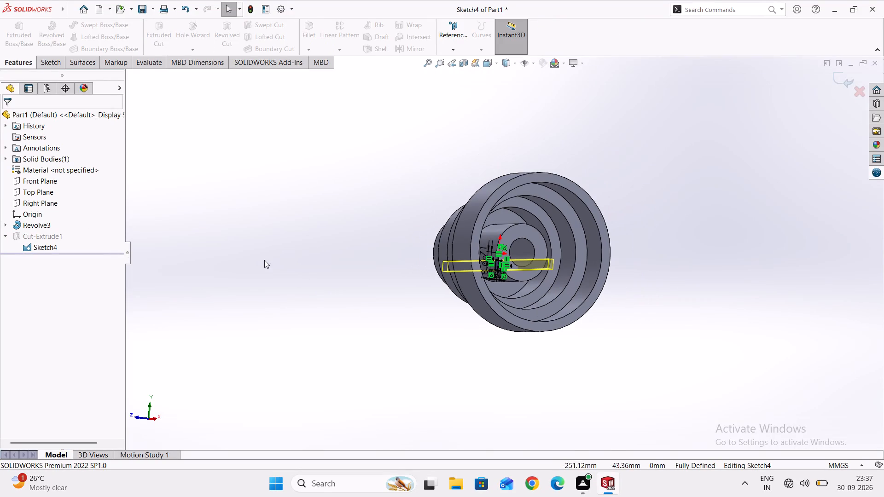
left_click(51, 63)
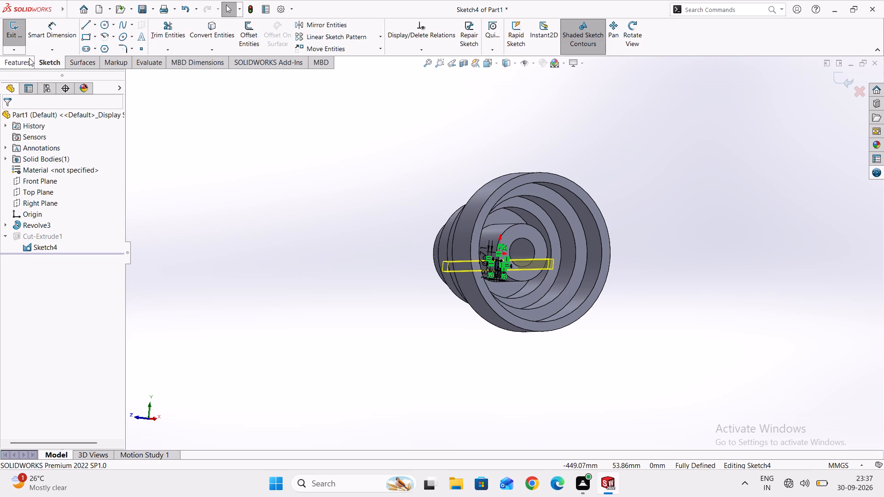
left_click(19, 38)
left_click(28, 61)
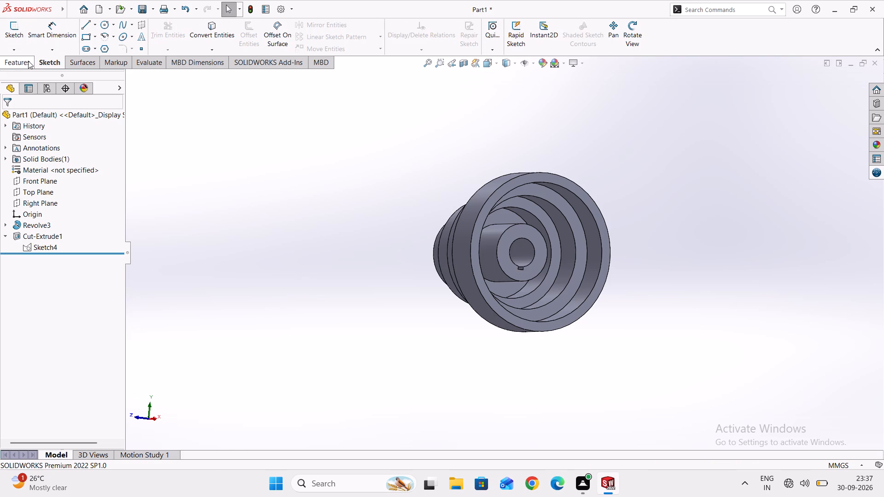
middle_click_drag(393, 274, 447, 313)
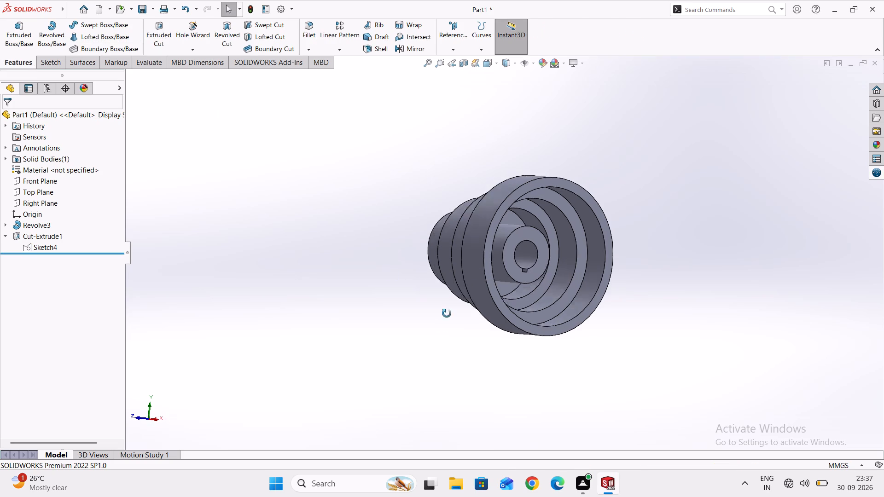
Examine the finished part from all sides, covering the stepped exterior, the hollow interior and the keyway at both ends of the bore.
middle_click_drag(447, 313, 797, 360)
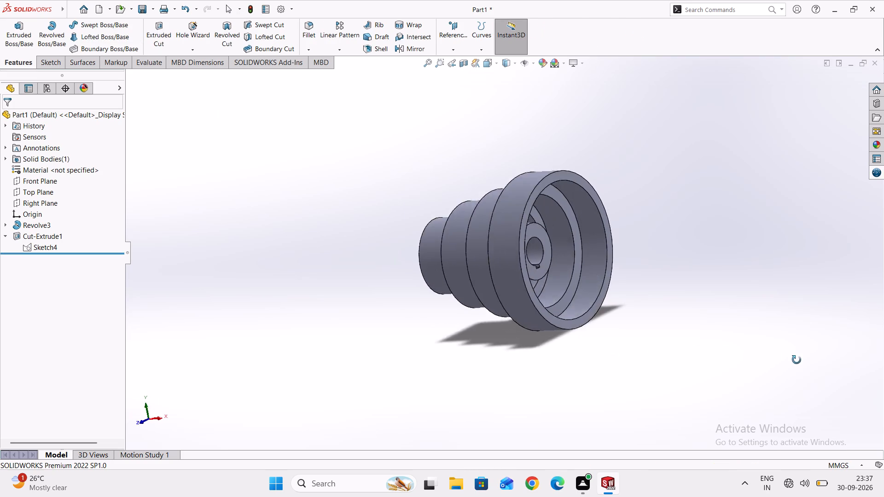
middle_click_drag(797, 360, 825, 378)
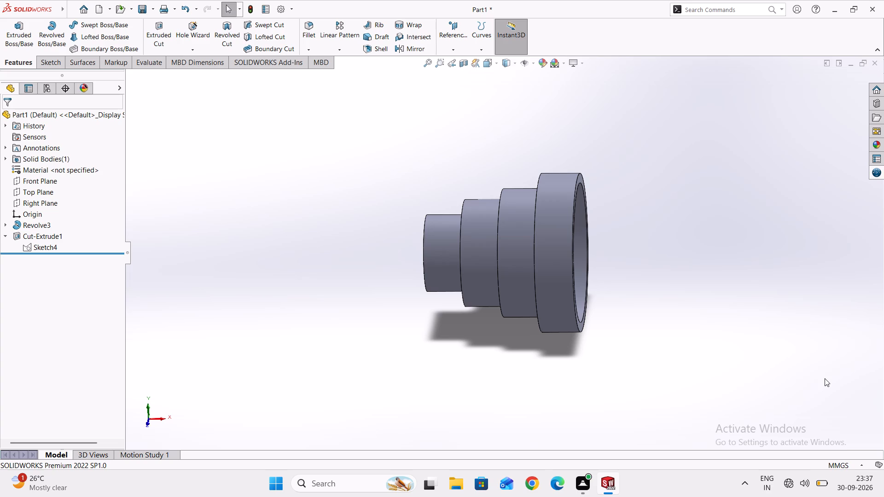
middle_click_drag(646, 245, 506, 317)
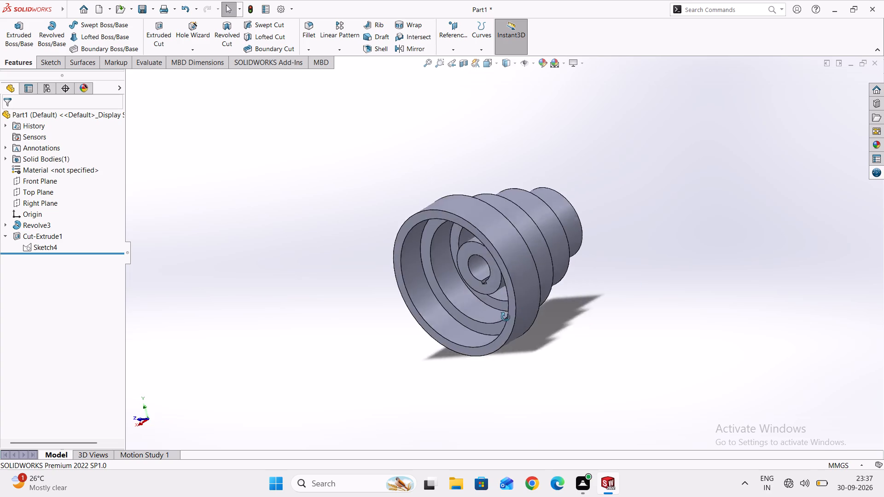
middle_click_drag(506, 317, 499, 301)
middle_click_drag(529, 383, 729, 327)
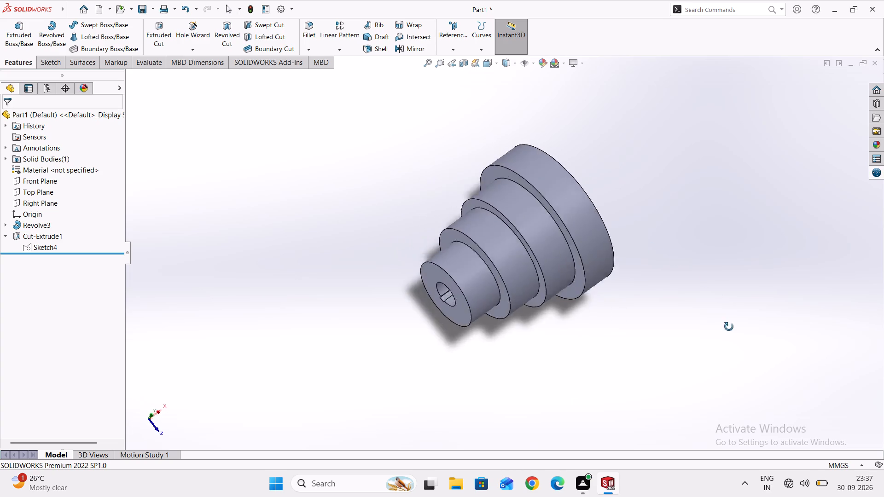
middle_click_drag(729, 327, 547, 190)
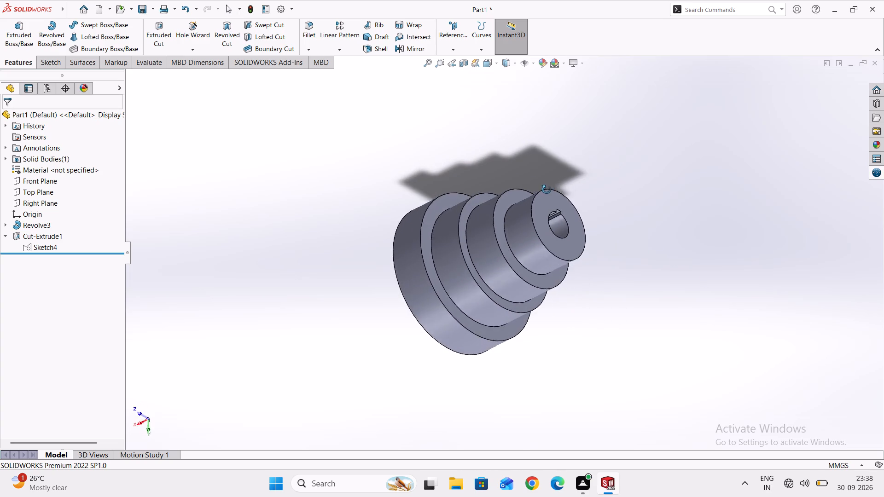
middle_click_drag(547, 190, 653, 429)
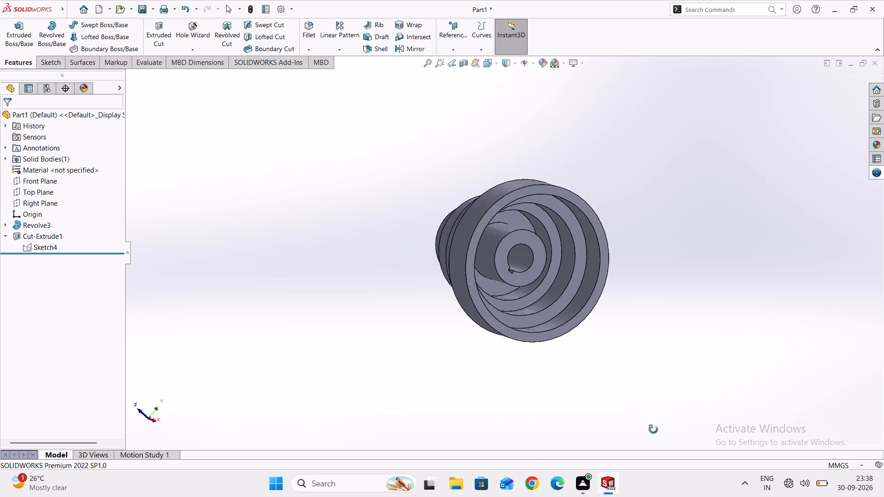
middle_click_drag(653, 429, 745, 291)
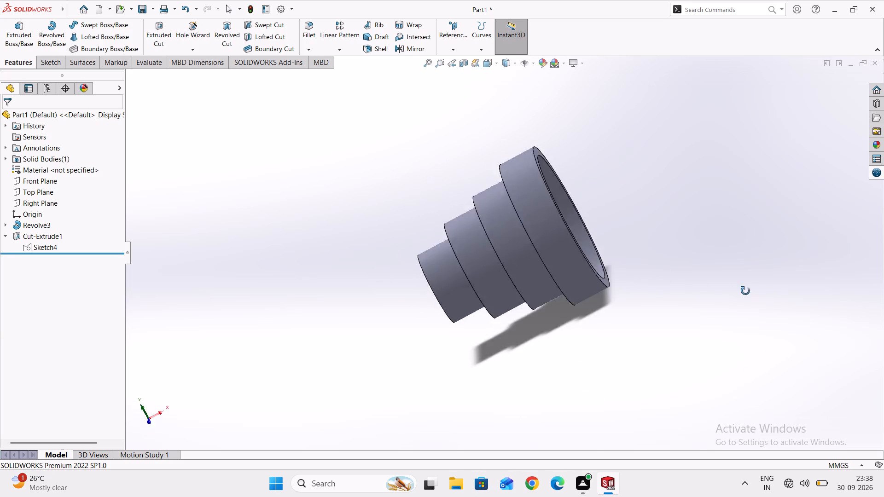
middle_click_drag(745, 291, 457, 131)
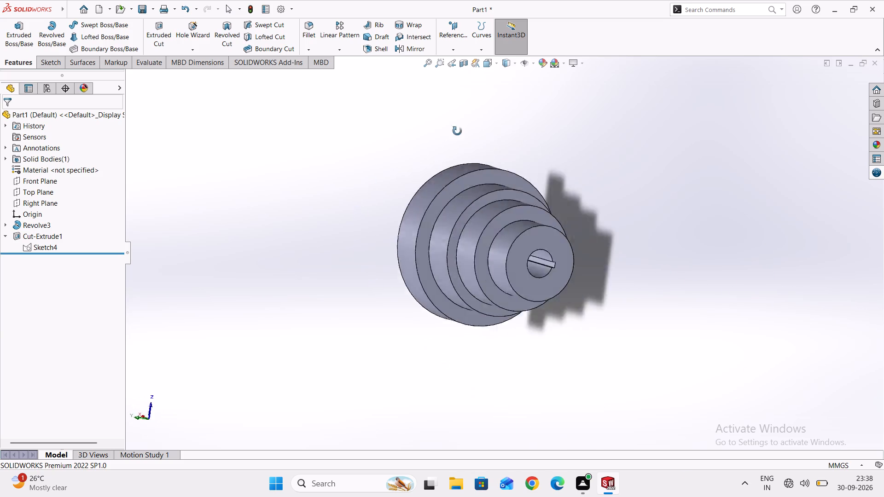
middle_click_drag(457, 131, 684, 313)
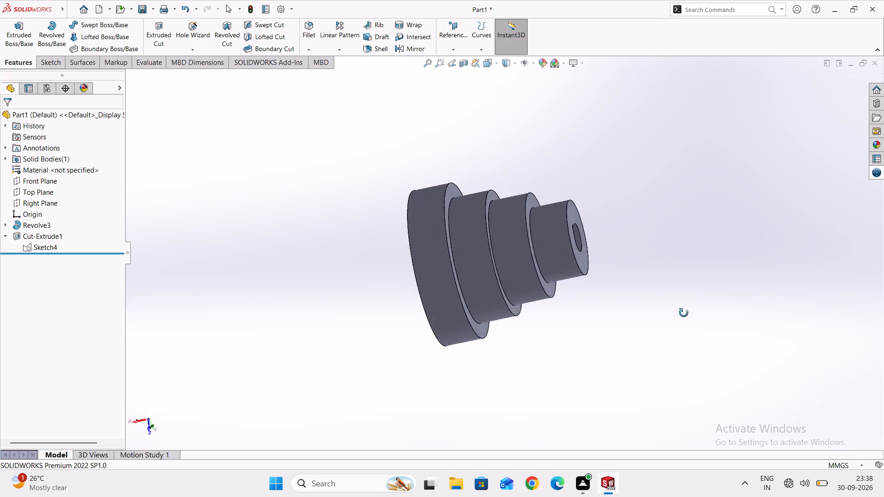
middle_click_drag(684, 313, 722, 379)
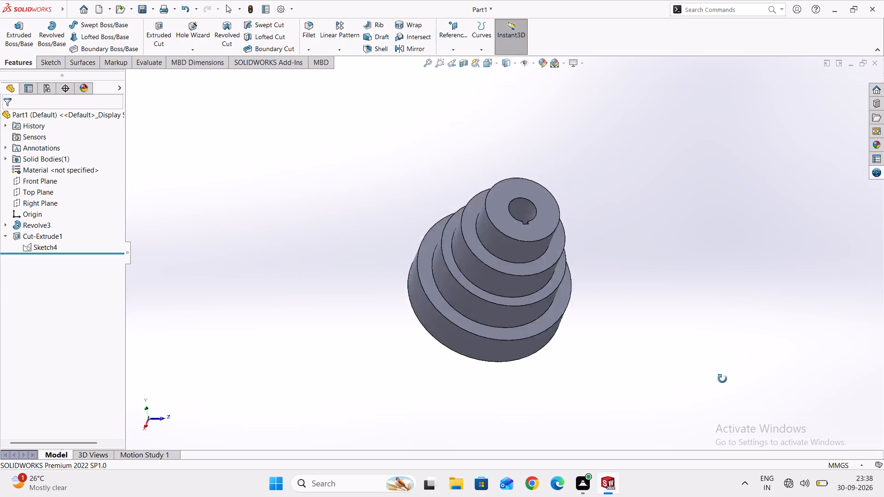
middle_click_drag(722, 379, 554, 96)
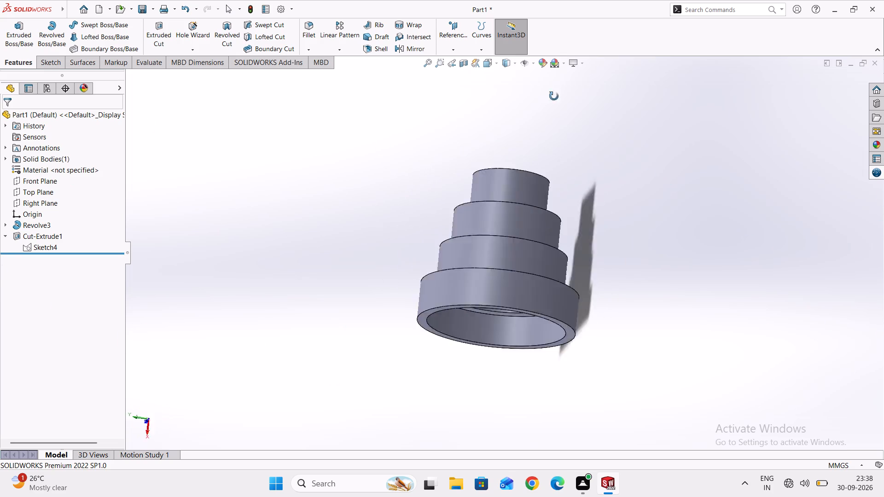
middle_click_drag(554, 96, 851, 253)
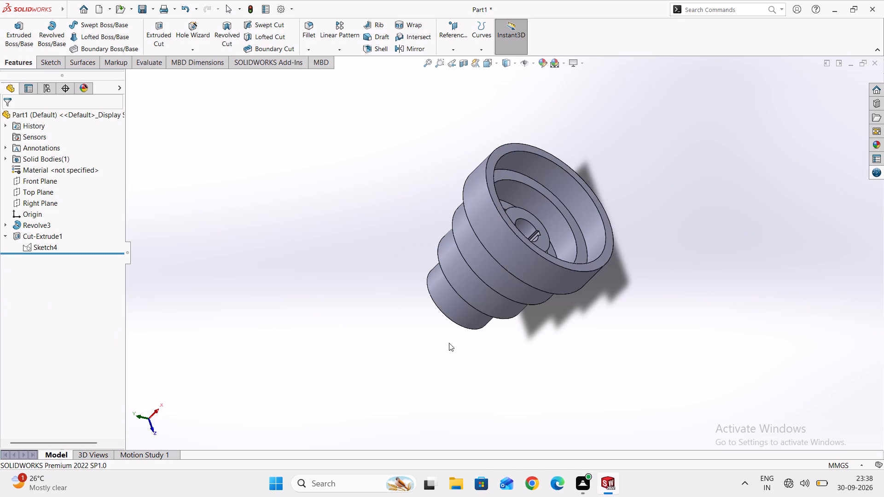
middle_click_drag(595, 129, 566, 162)
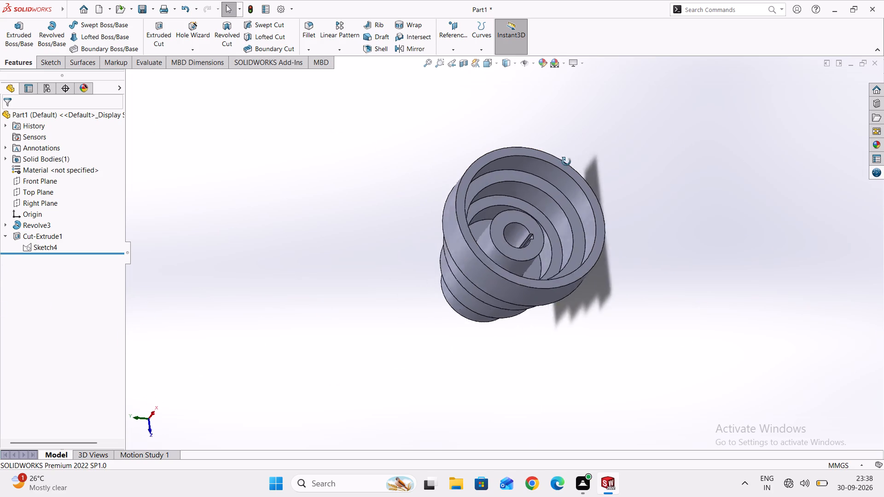
middle_click_drag(566, 162, 564, 380)
middle_click_drag(606, 134, 627, 363)
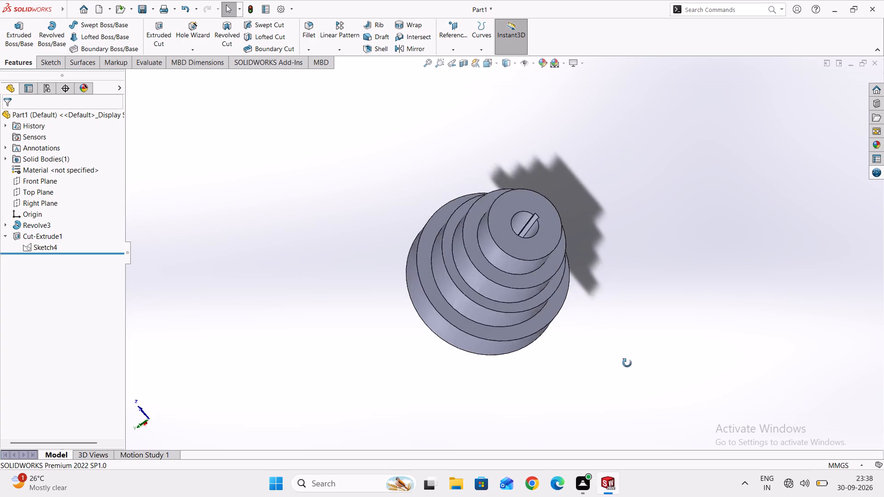
middle_click_drag(627, 363, 683, 362)
middle_click_drag(663, 207, 706, 166)
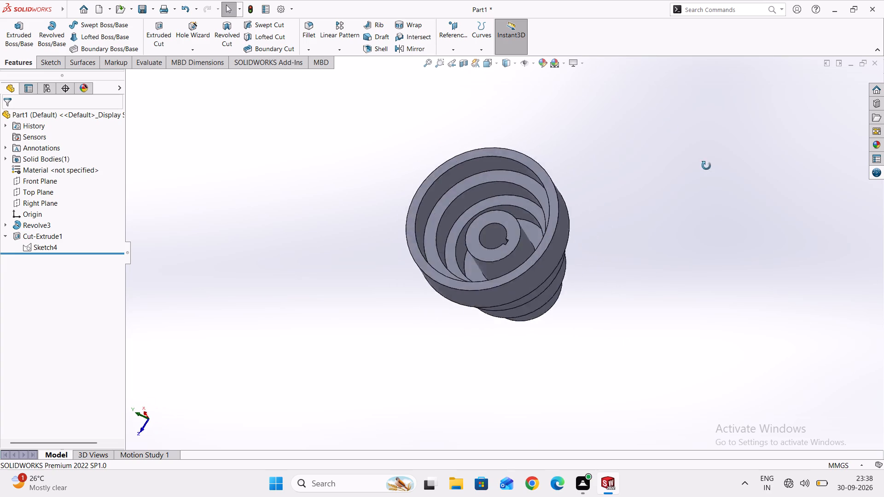
middle_click_drag(706, 166, 445, 229)
middle_click_drag(555, 140, 619, 329)
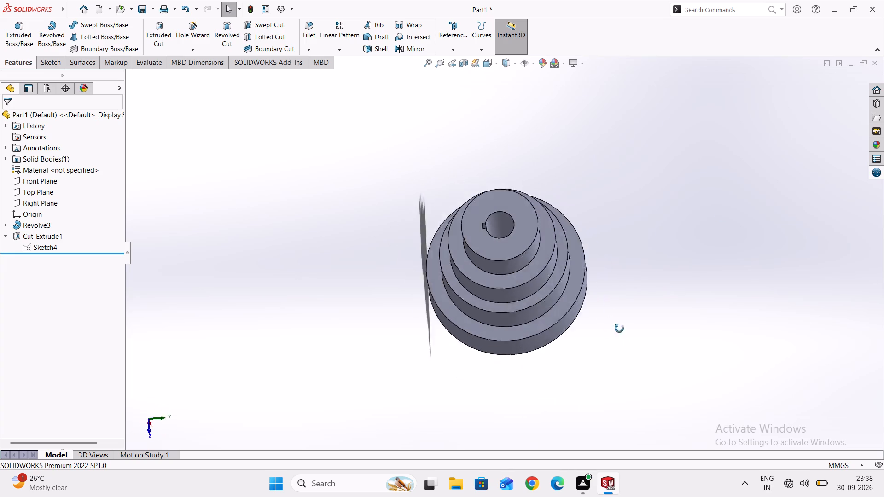
middle_click_drag(619, 329, 496, 278)
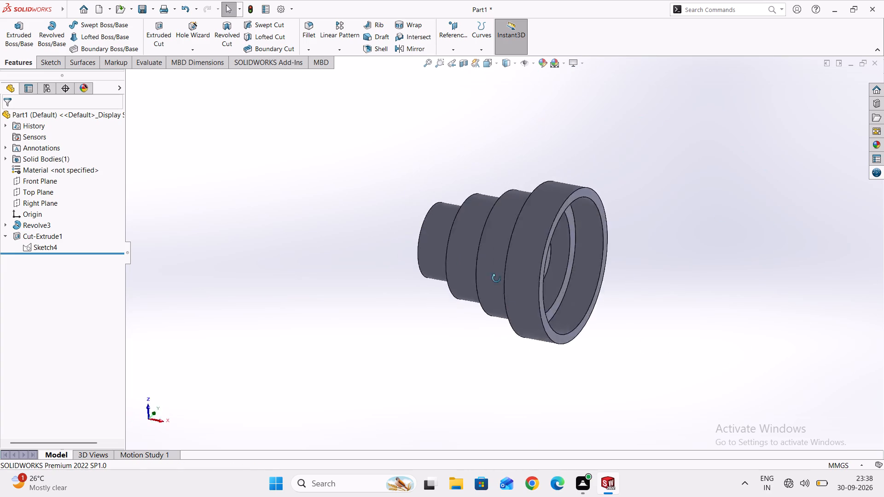
middle_click_drag(496, 278, 750, 310)
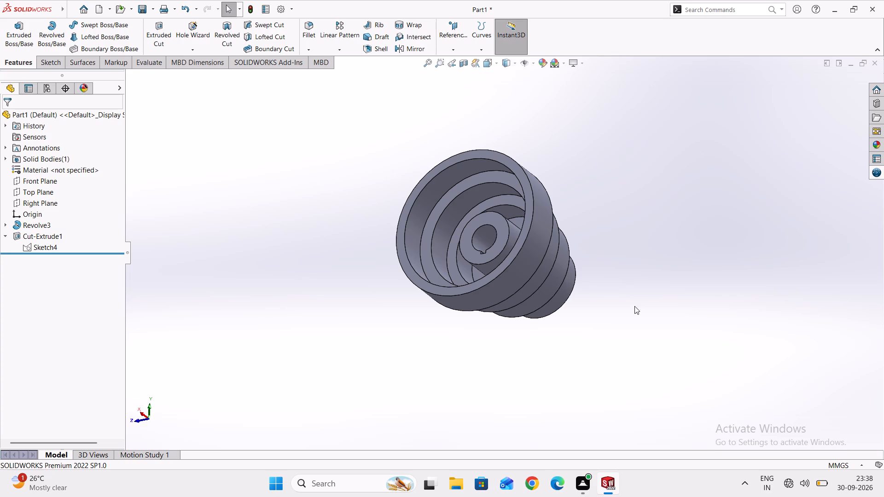
middle_click_drag(652, 201, 563, 303)
middle_click_drag(739, 202, 686, 291)
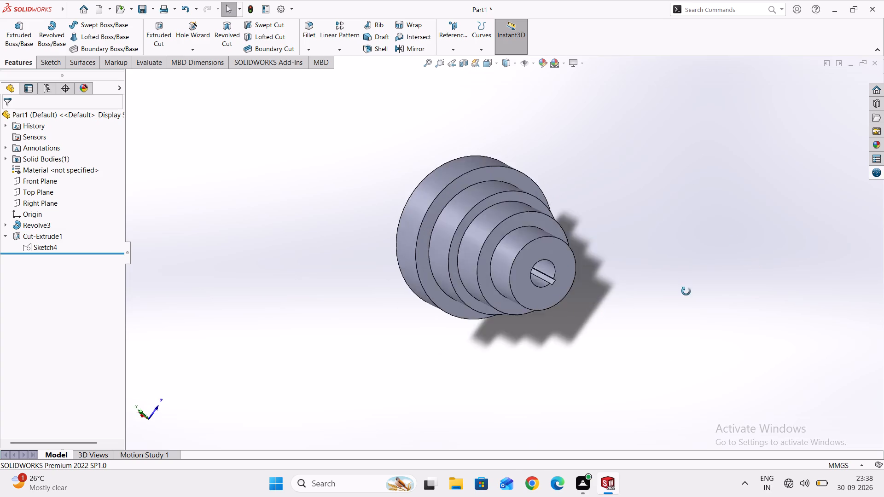
middle_click_drag(686, 291, 495, 413)
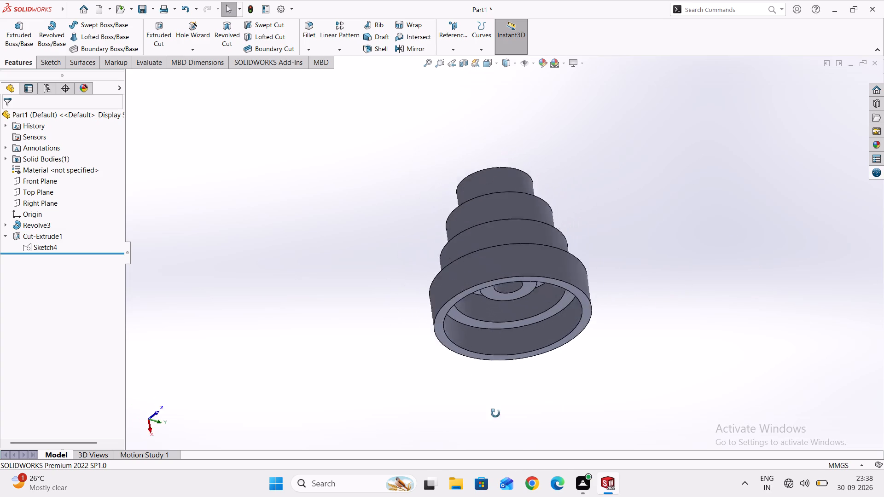
middle_click_drag(495, 413, 656, 433)
middle_click_drag(625, 180, 593, 330)
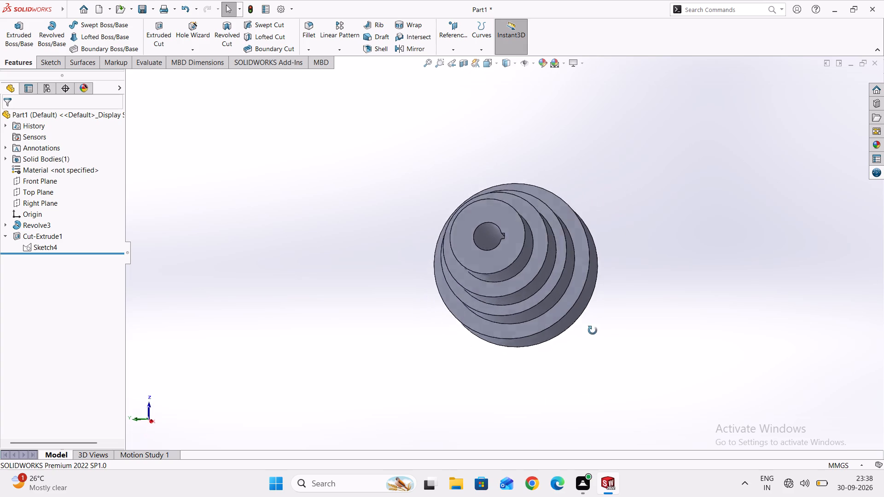
middle_click_drag(593, 330, 791, 335)
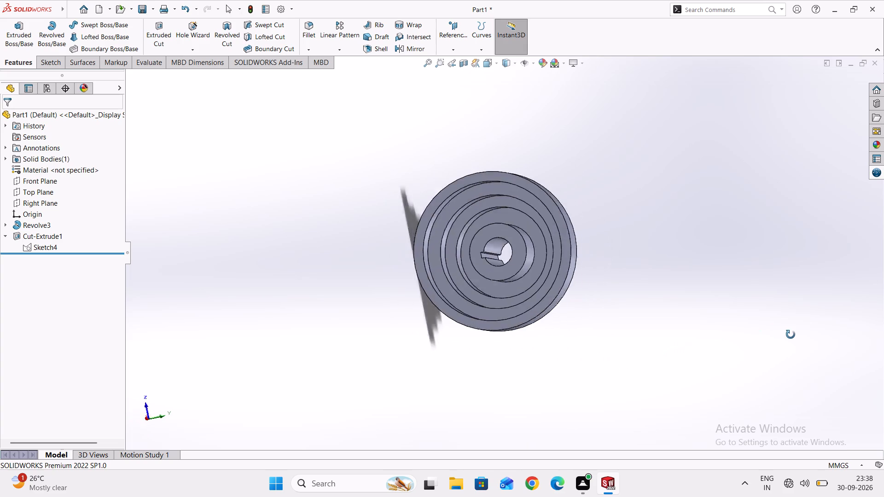
middle_click_drag(791, 335, 509, 140)
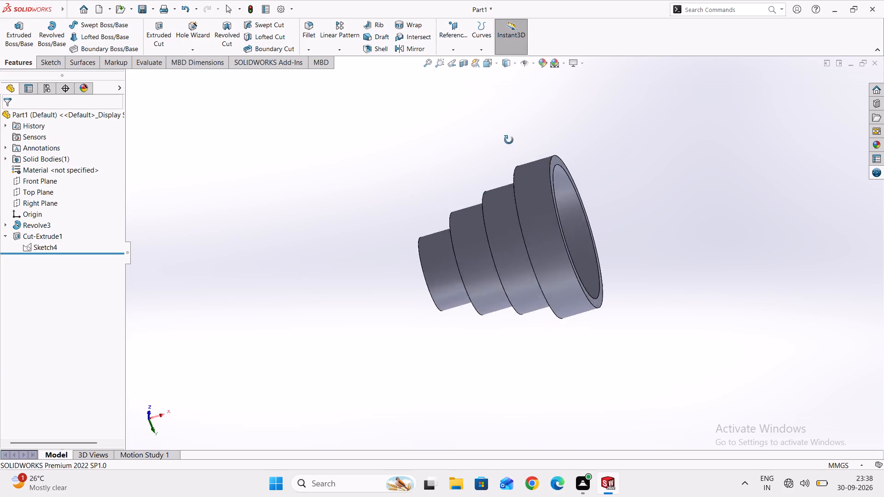
middle_click_drag(509, 140, 468, 168)
middle_click_drag(475, 167, 582, 184)
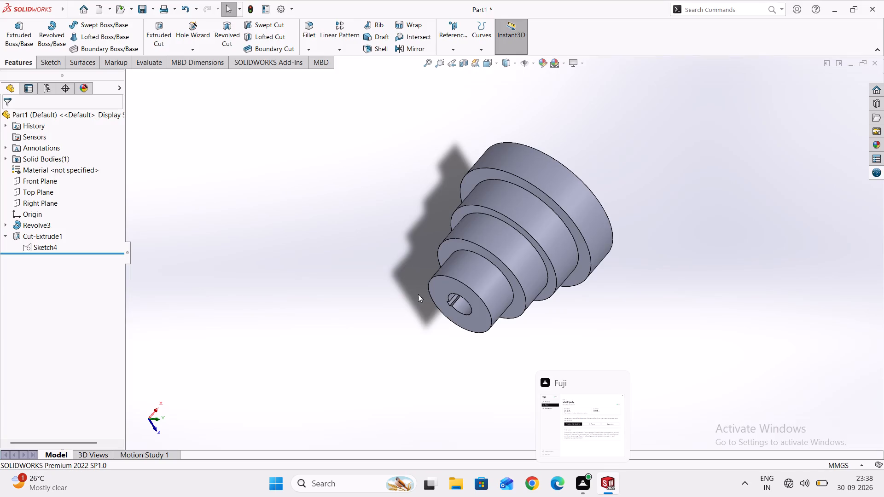
scroll(397, 222, "down", 2)
middle_click_drag(398, 221, 683, 281)
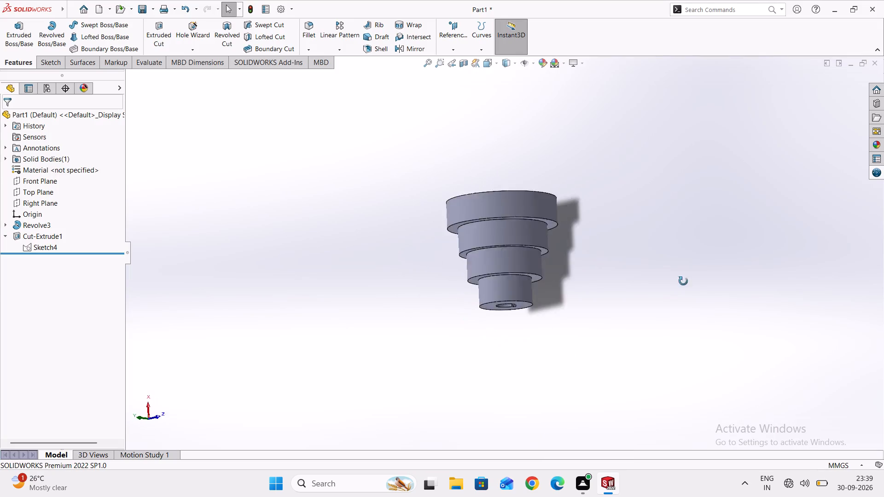
middle_click_drag(683, 281, 538, 161)
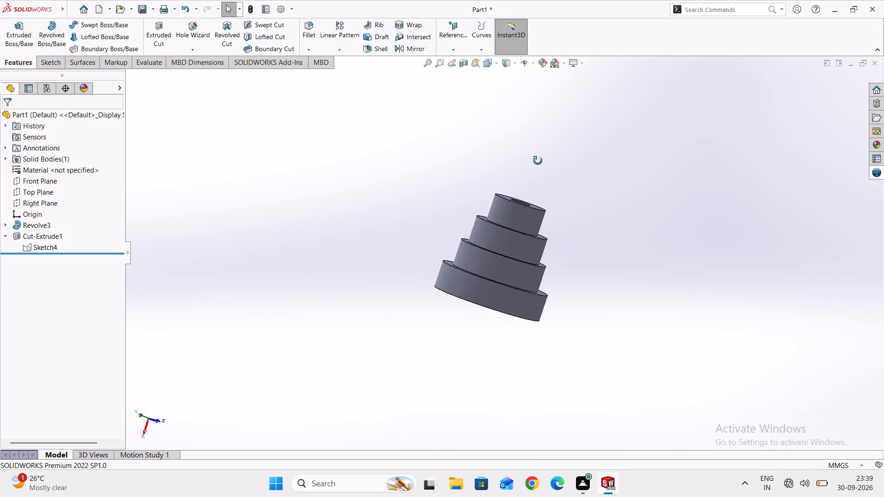
middle_click_drag(538, 161, 475, 287)
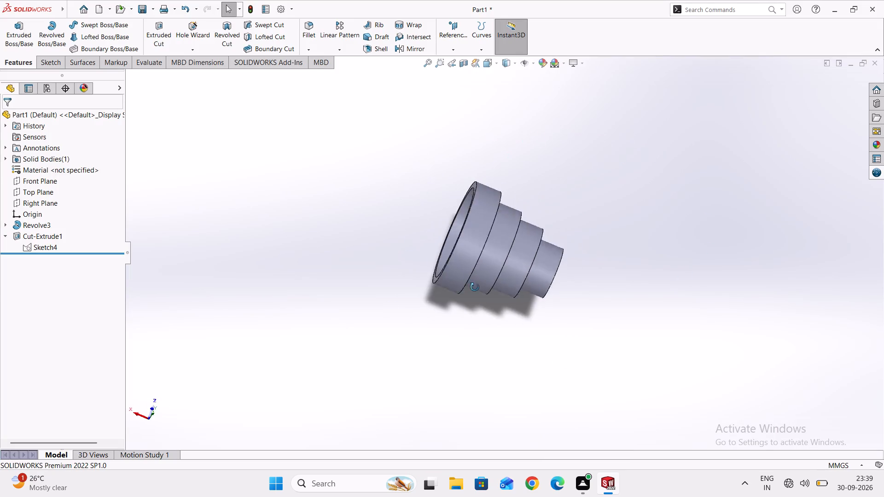
middle_click_drag(475, 287, 695, 220)
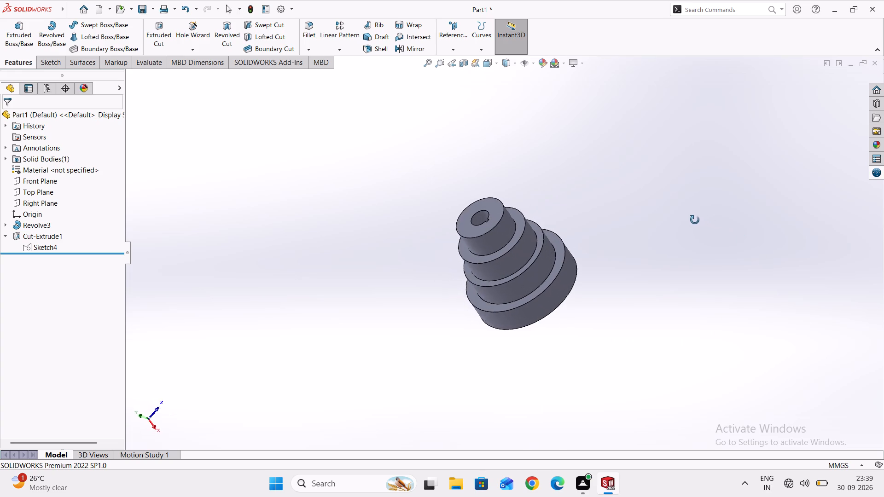
middle_click_drag(695, 220, 676, 218)
middle_click_drag(550, 167, 495, 335)
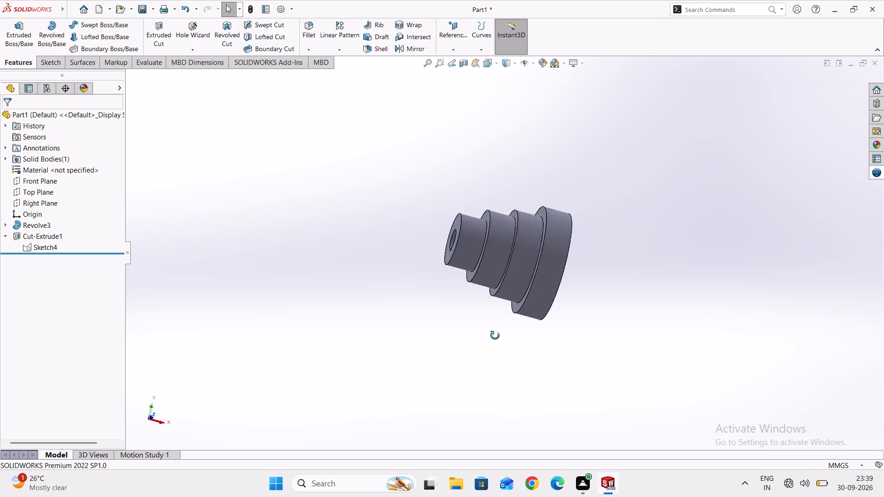
middle_click_drag(495, 335, 422, 285)
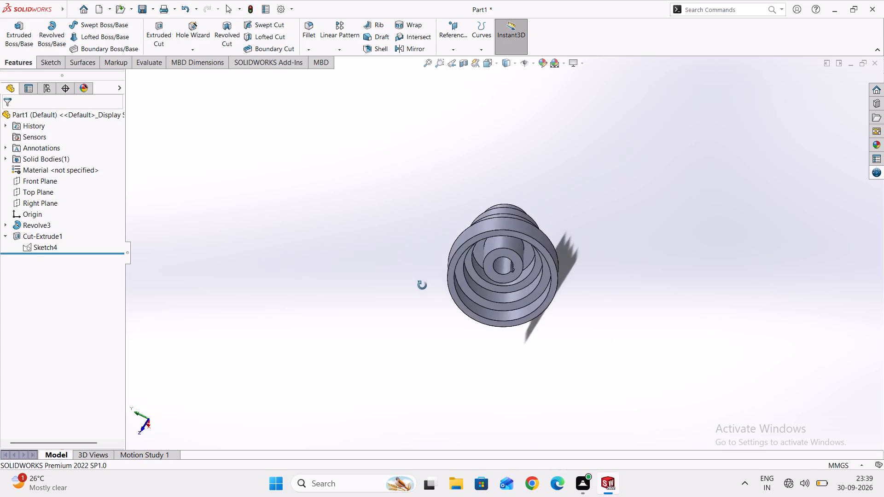
middle_click_drag(422, 285, 484, 151)
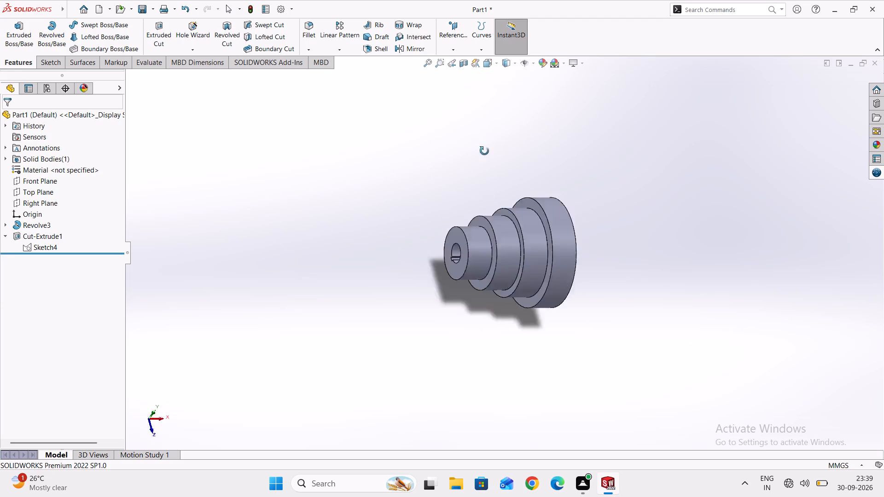
middle_click_drag(484, 151, 778, 281)
middle_click_drag(448, 128, 390, 217)
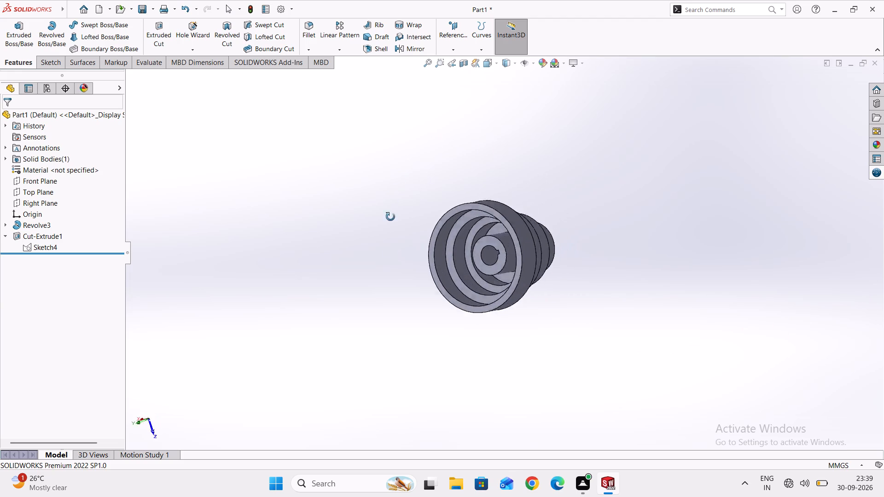
middle_click_drag(390, 217, 446, 283)
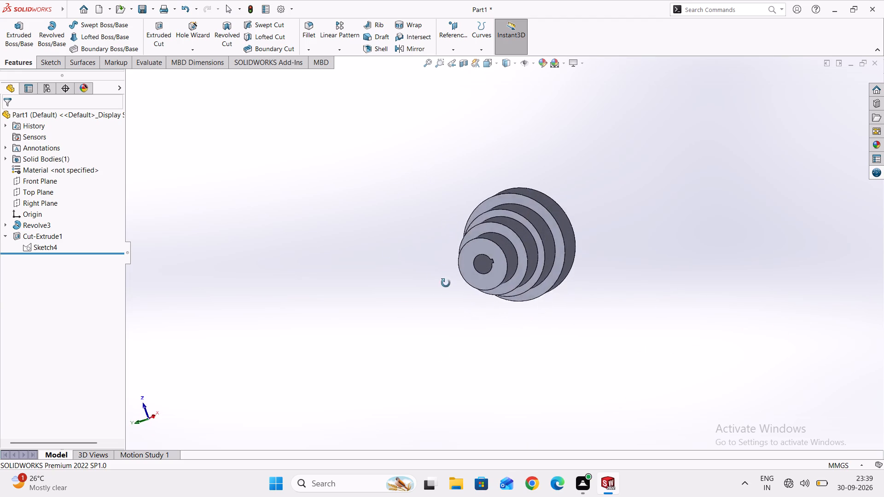
middle_click_drag(446, 283, 632, 363)
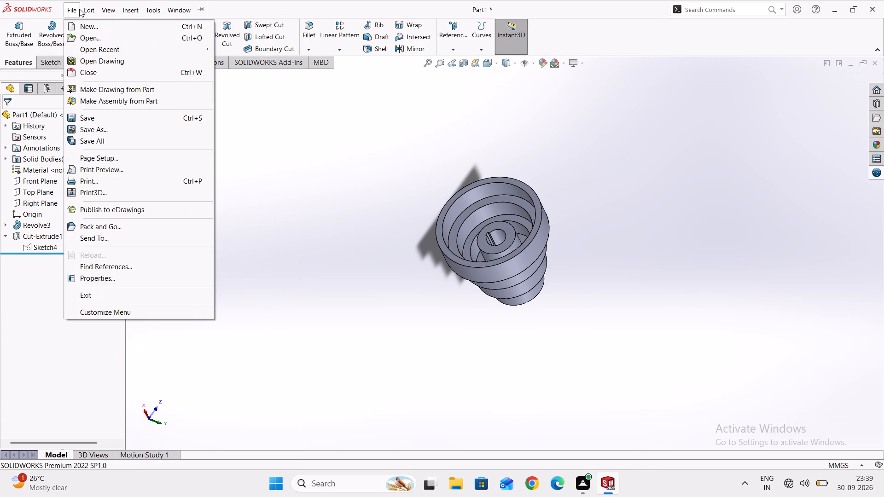
Open the existing part 30sep2026 from the Documents folder.
left_click(83, 41)
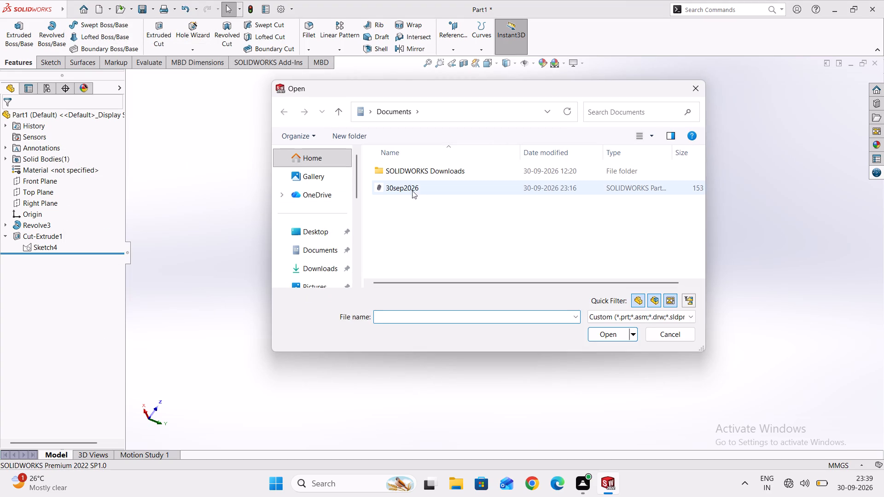
double_click(402, 189)
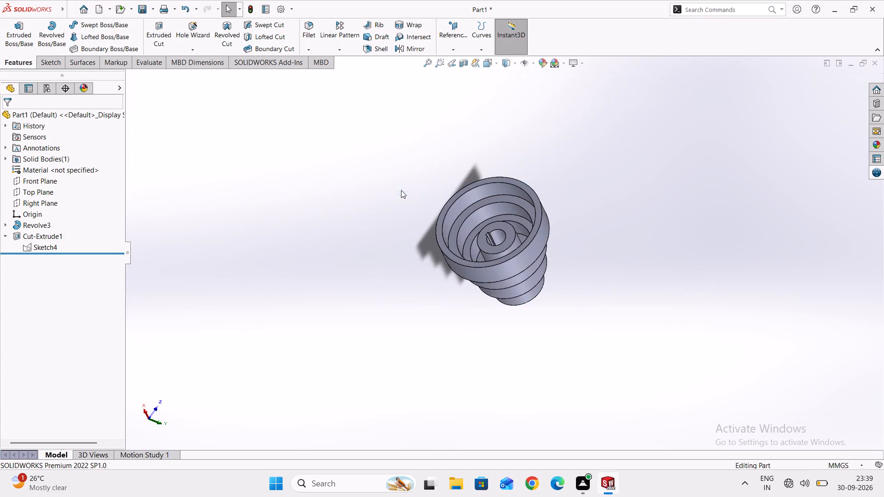
scroll(527, 237, "down", 1)
middle_click_drag(431, 192, 431, 195)
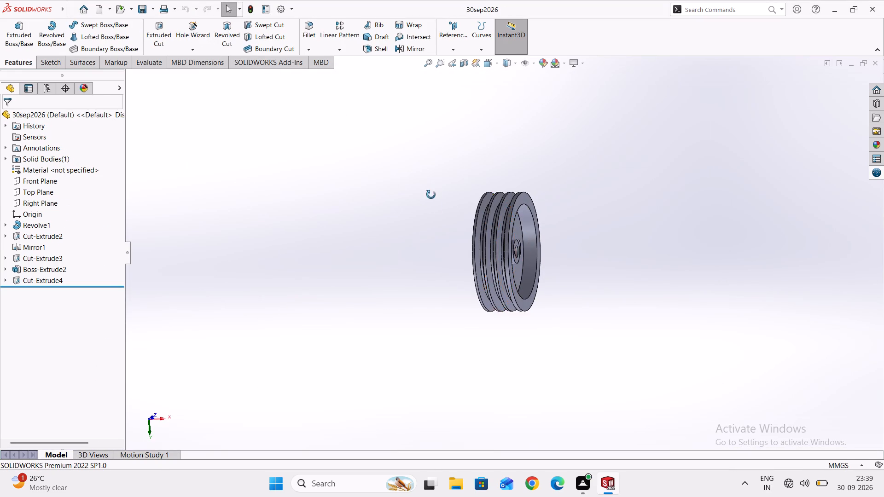
middle_click_drag(431, 195, 593, 232)
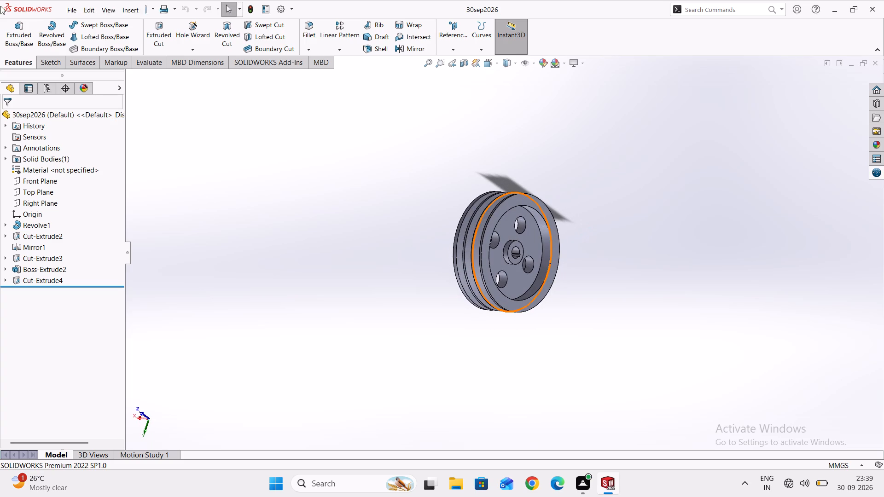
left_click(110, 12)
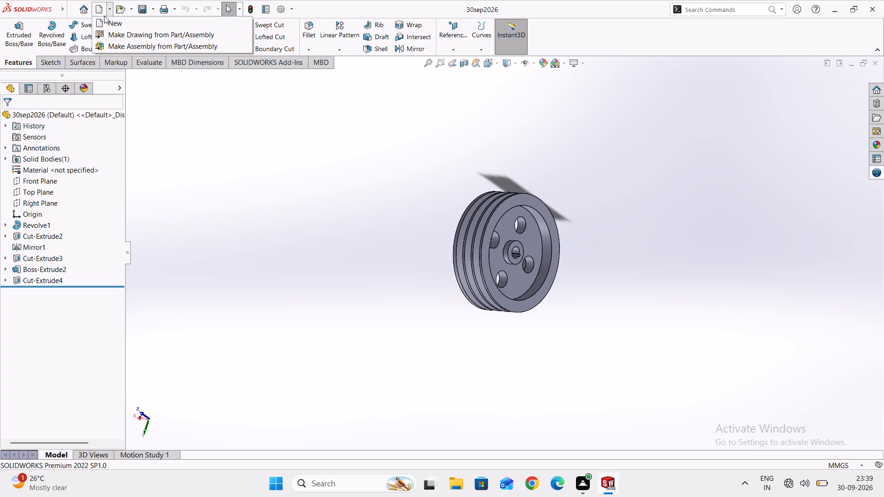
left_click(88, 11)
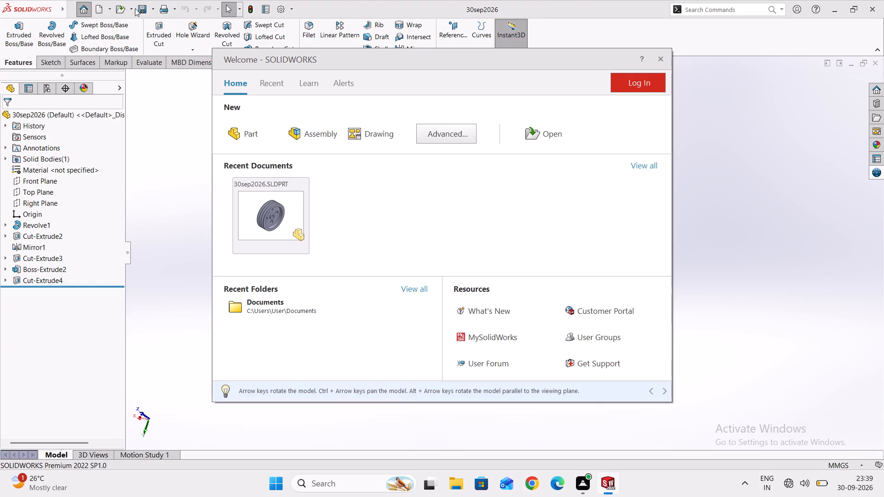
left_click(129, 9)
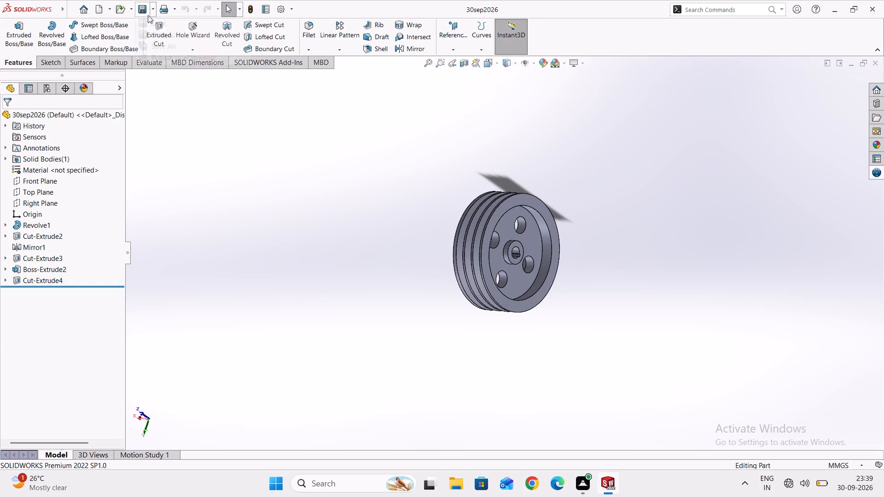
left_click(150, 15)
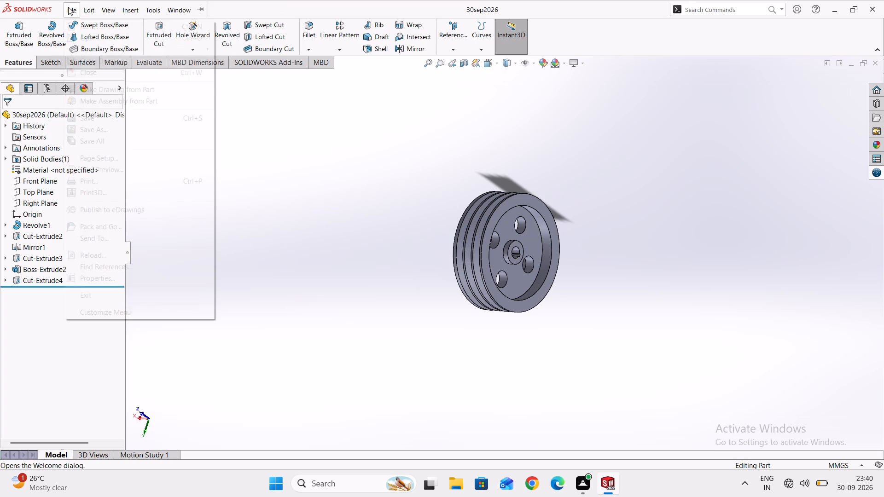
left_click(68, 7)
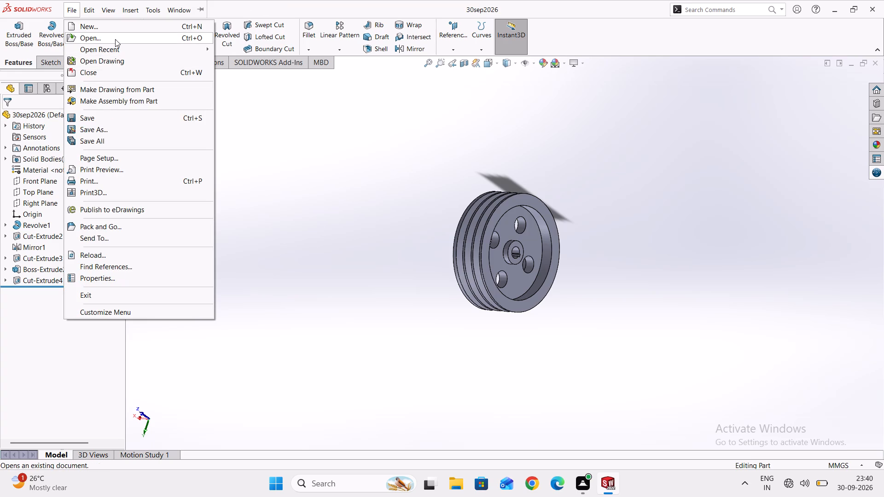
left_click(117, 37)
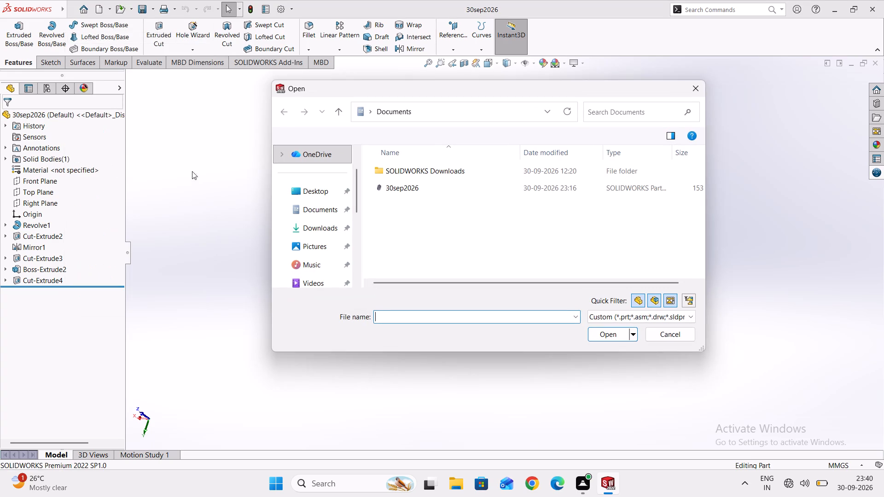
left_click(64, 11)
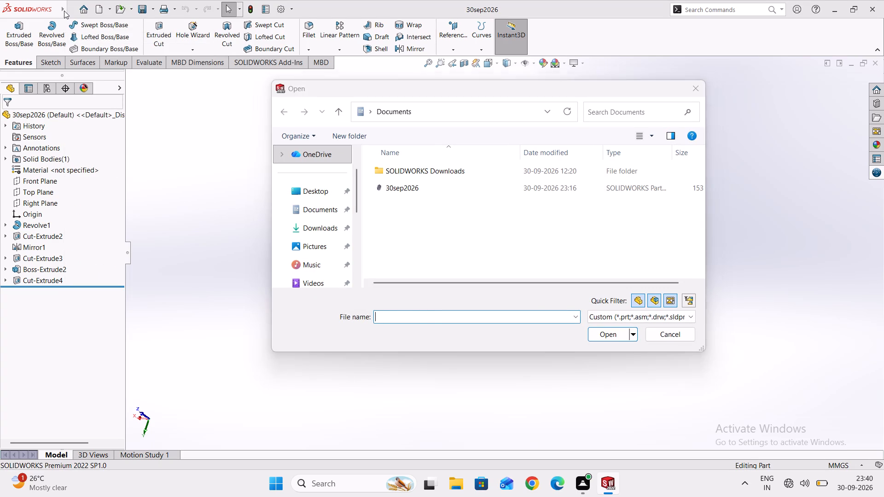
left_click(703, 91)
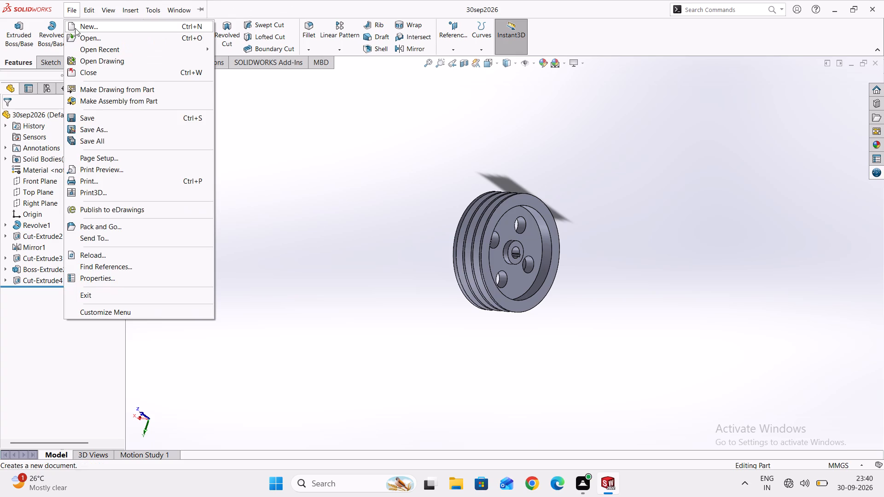
Save the grooved pulley part as an Adobe PDF named 30sep2026 in the Documents folder.
left_click(106, 128)
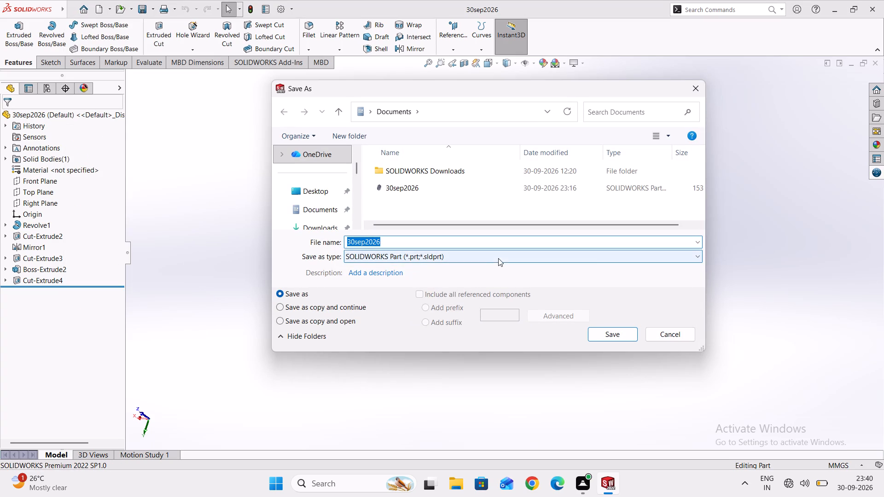
left_click(698, 255)
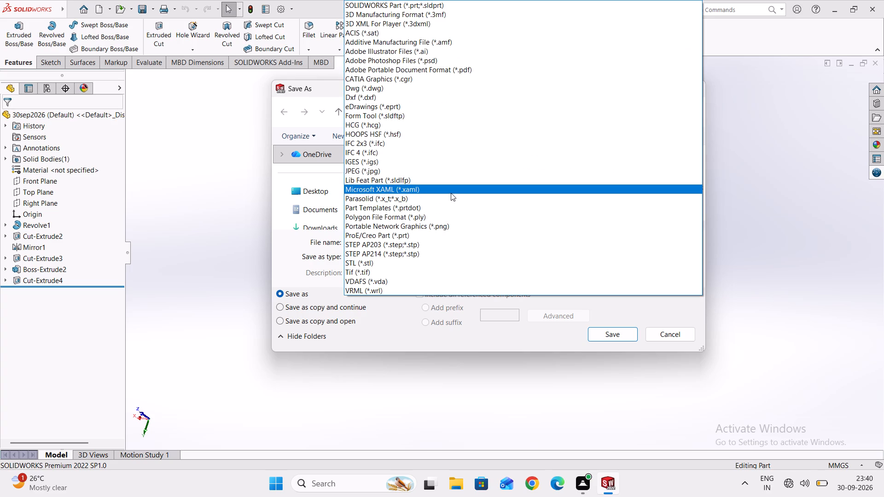
scroll(451, 193, "down", 8)
scroll(451, 193, "up", 5)
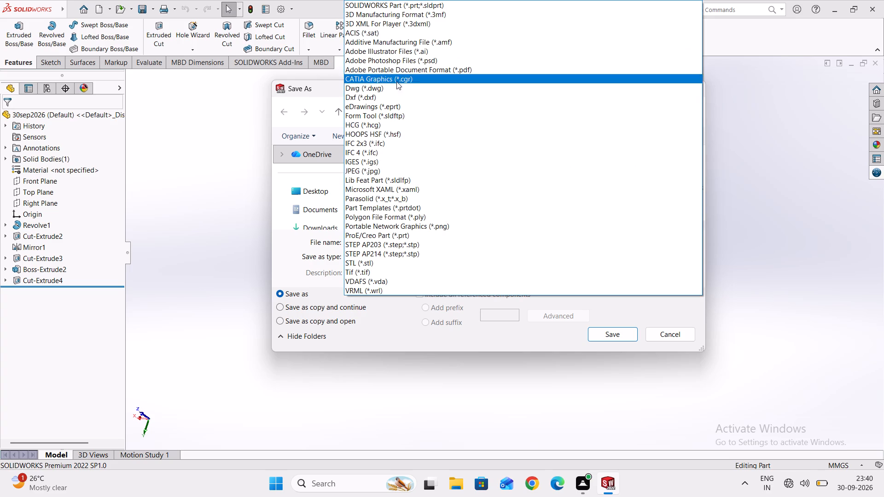
left_click(424, 67)
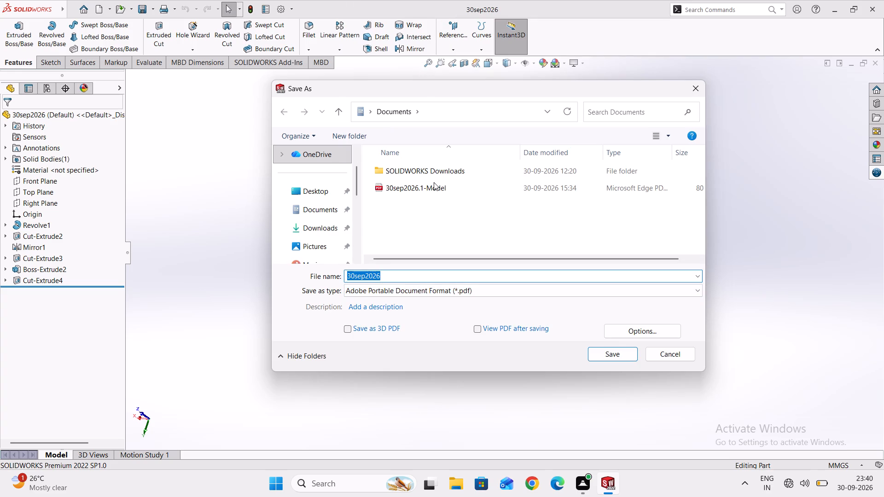
scroll(436, 194, "down", 8)
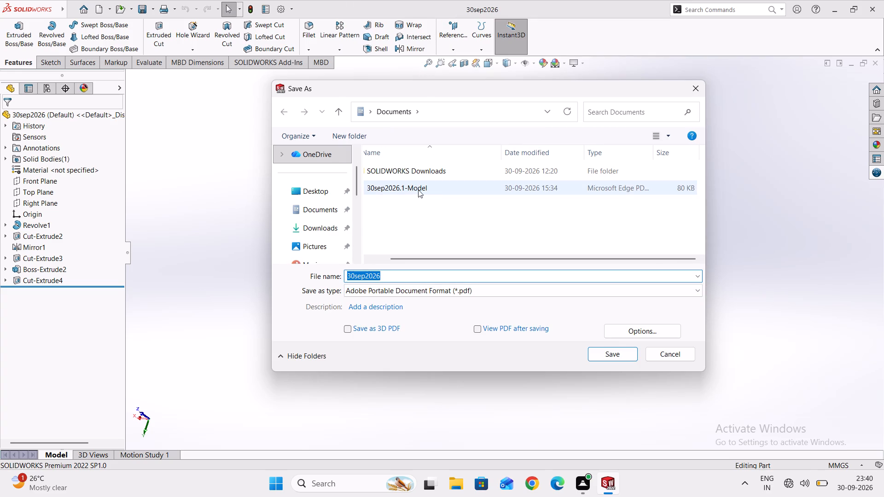
middle_click_drag(418, 200, 477, 203)
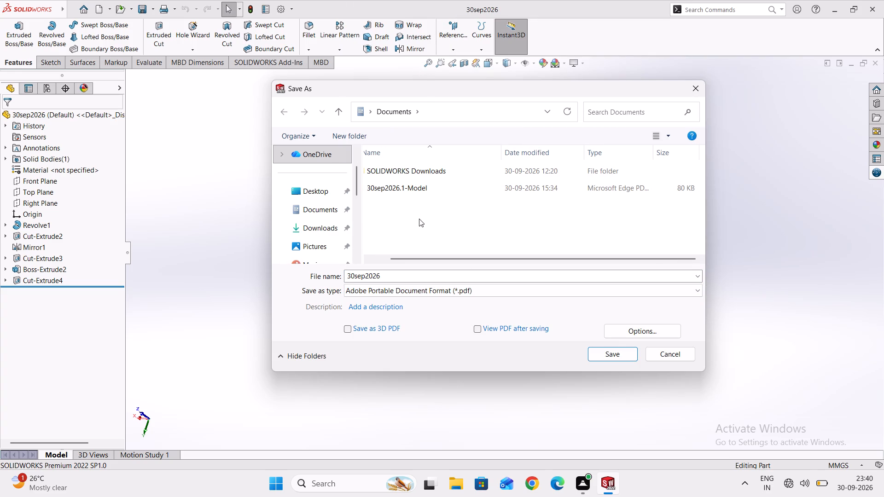
scroll(420, 220, "down", 3)
scroll(380, 208, "up", 2)
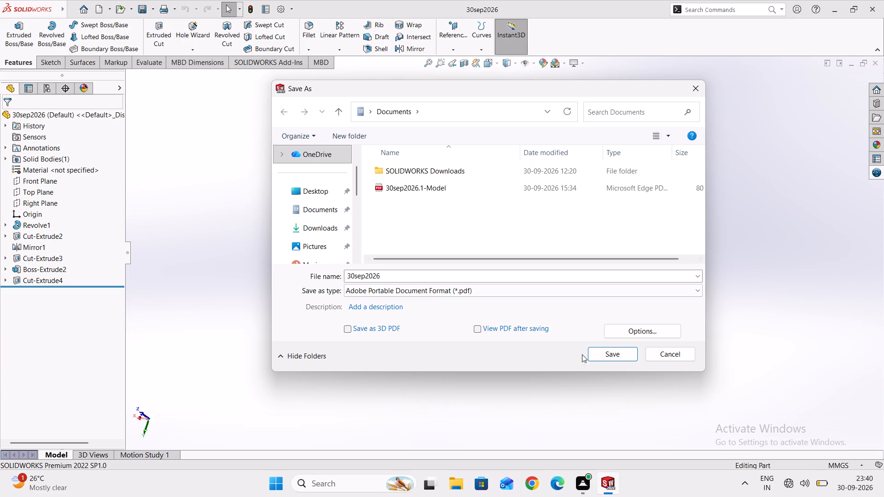
left_click(609, 359)
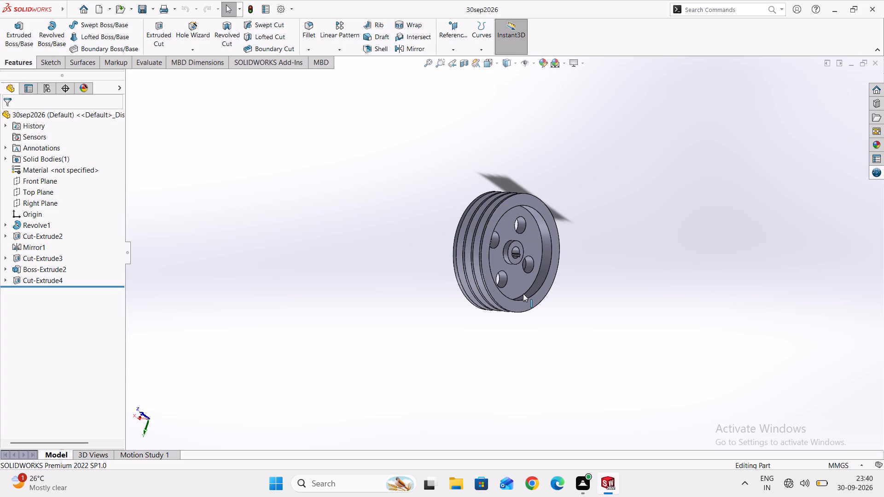
Switch to File Explorer, open the recent 30sep2026 PDF, examine the exported pulley image, and minimise the PDF viewer.
left_click(457, 481)
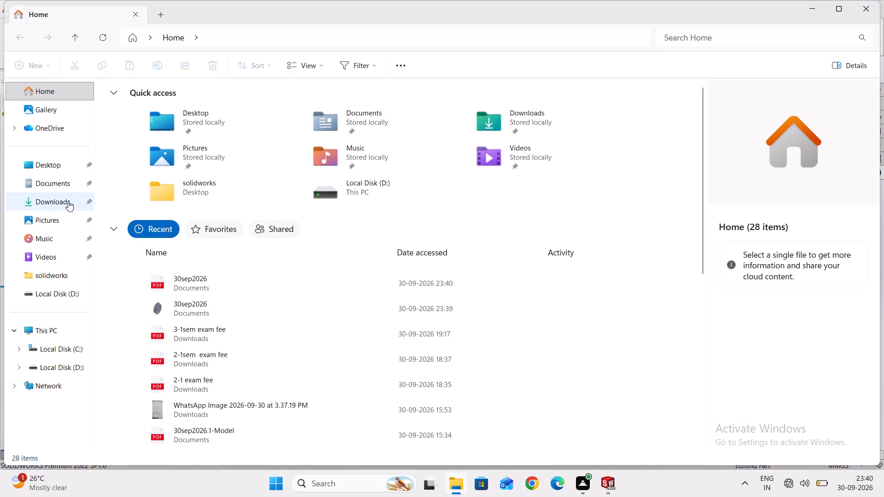
double_click(233, 289)
right_click(233, 289)
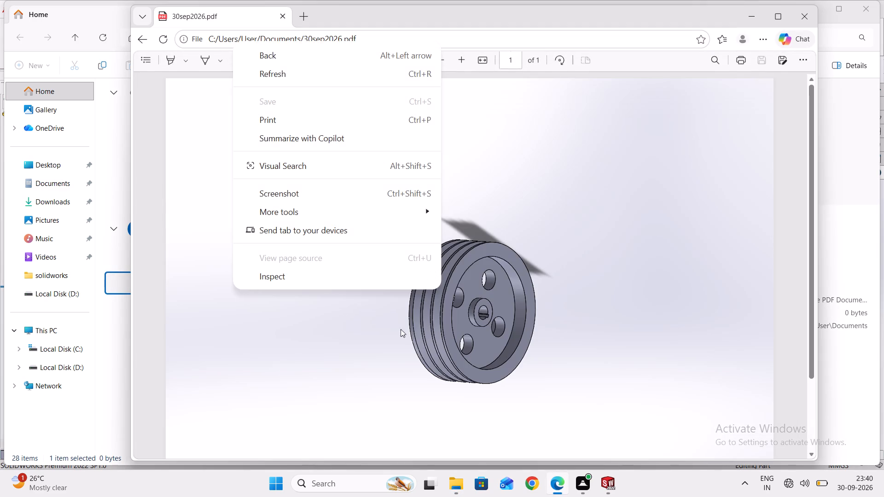
scroll(605, 297, "down", 6)
scroll(568, 311, "up", 4)
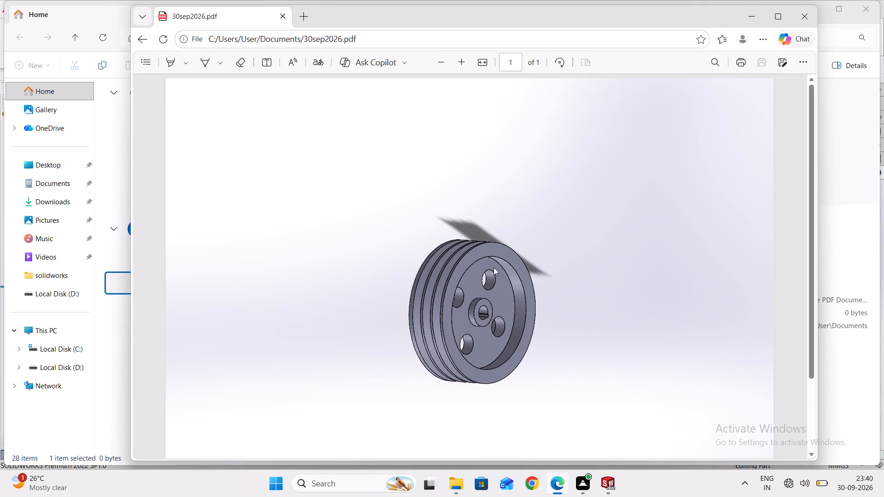
middle_click_drag(457, 205, 445, 240)
scroll(464, 267, "down", 3)
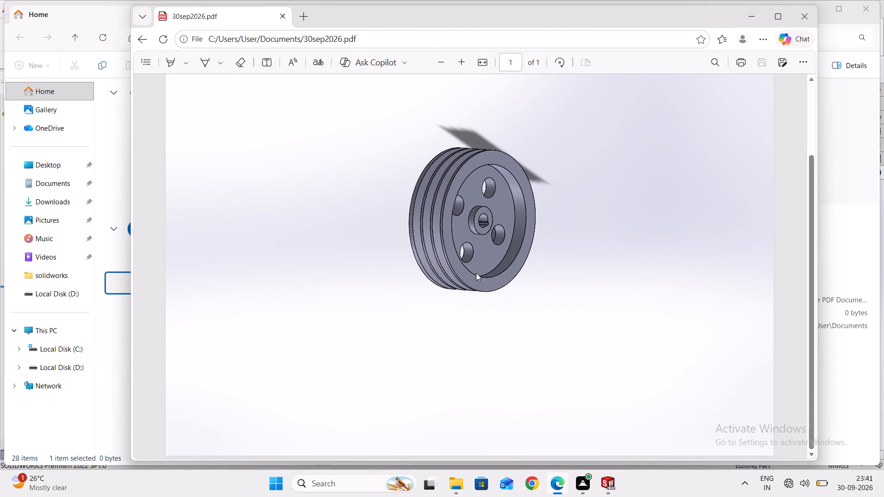
scroll(476, 271, "up", 5)
scroll(475, 270, "down", 6)
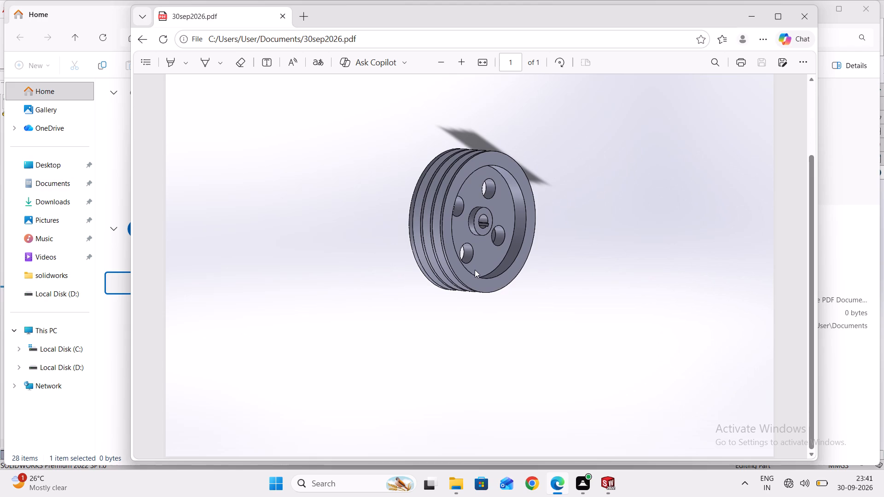
scroll(475, 270, "up", 5)
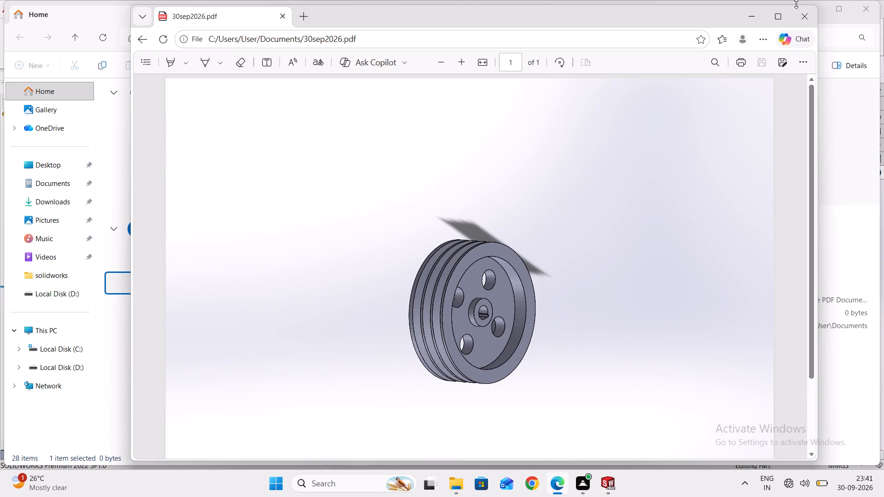
left_click(748, 17)
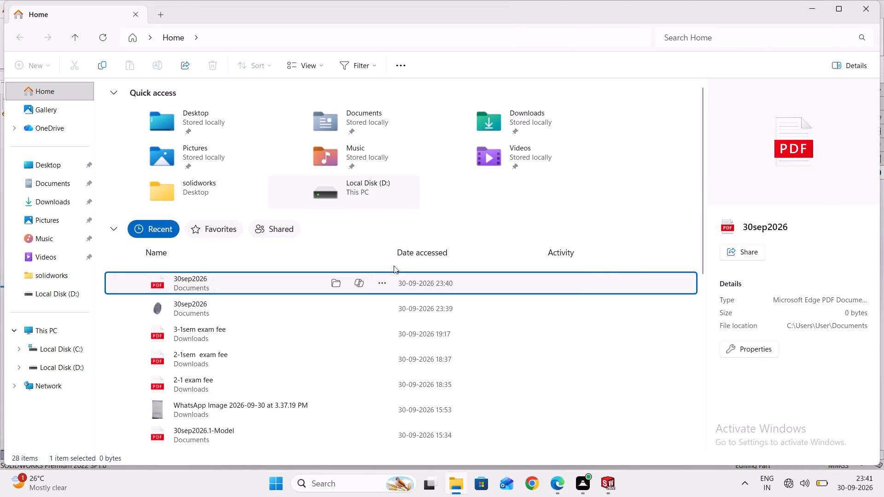